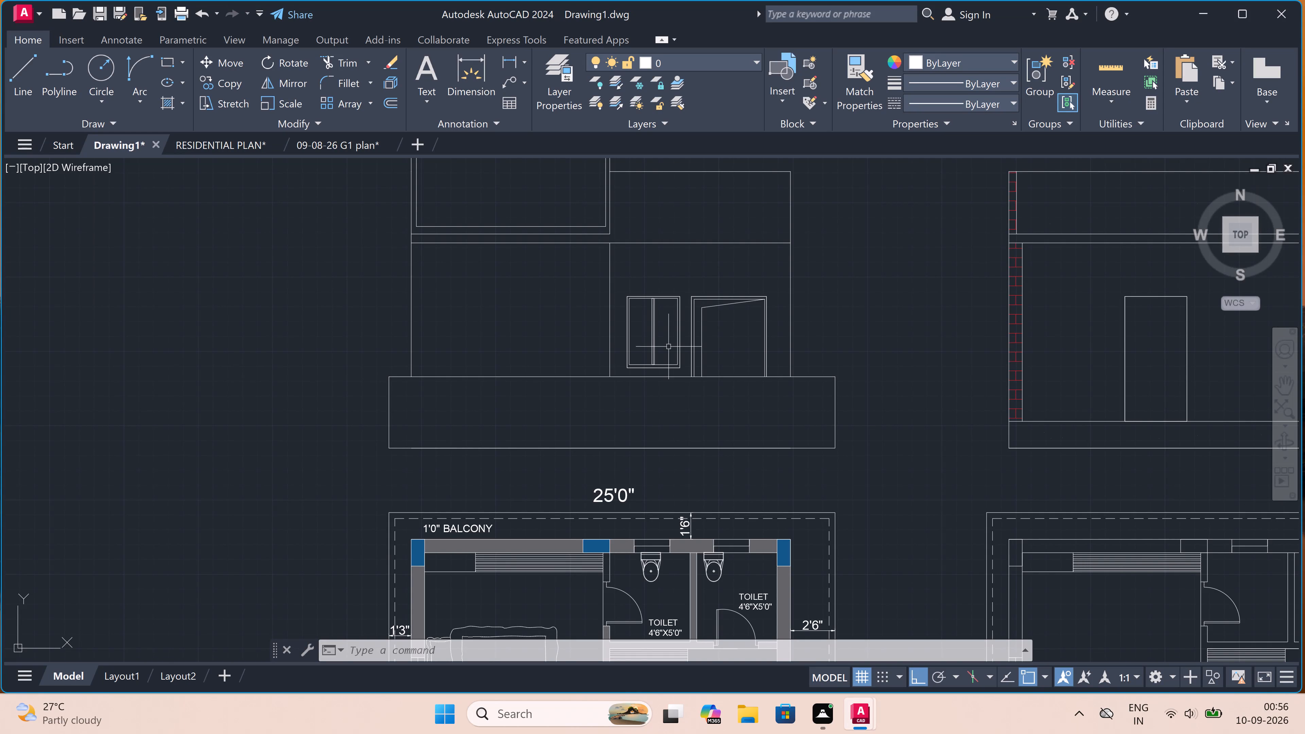
Draw a thin cap outline with a short outward overhang at the upper left corner of the front elevation's base rectangle.
scroll(687, 340, down, 2)
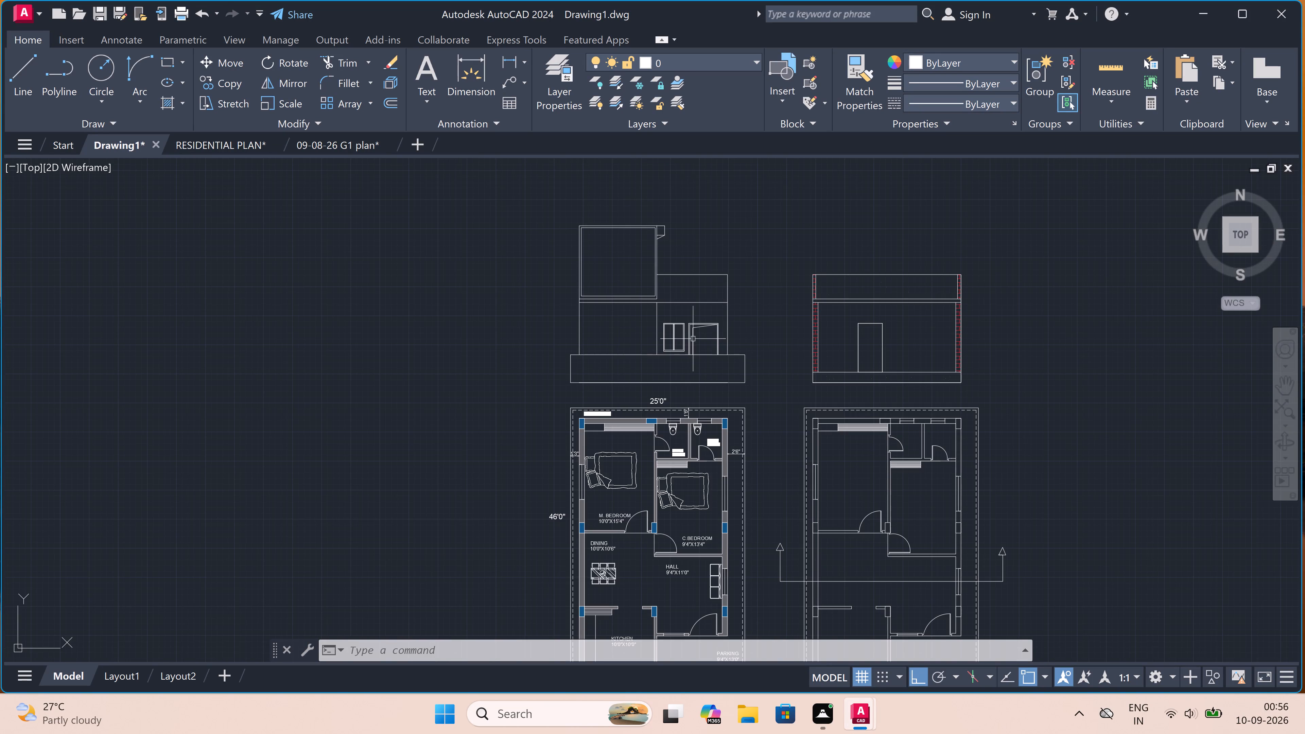
scroll(697, 336, up, 2)
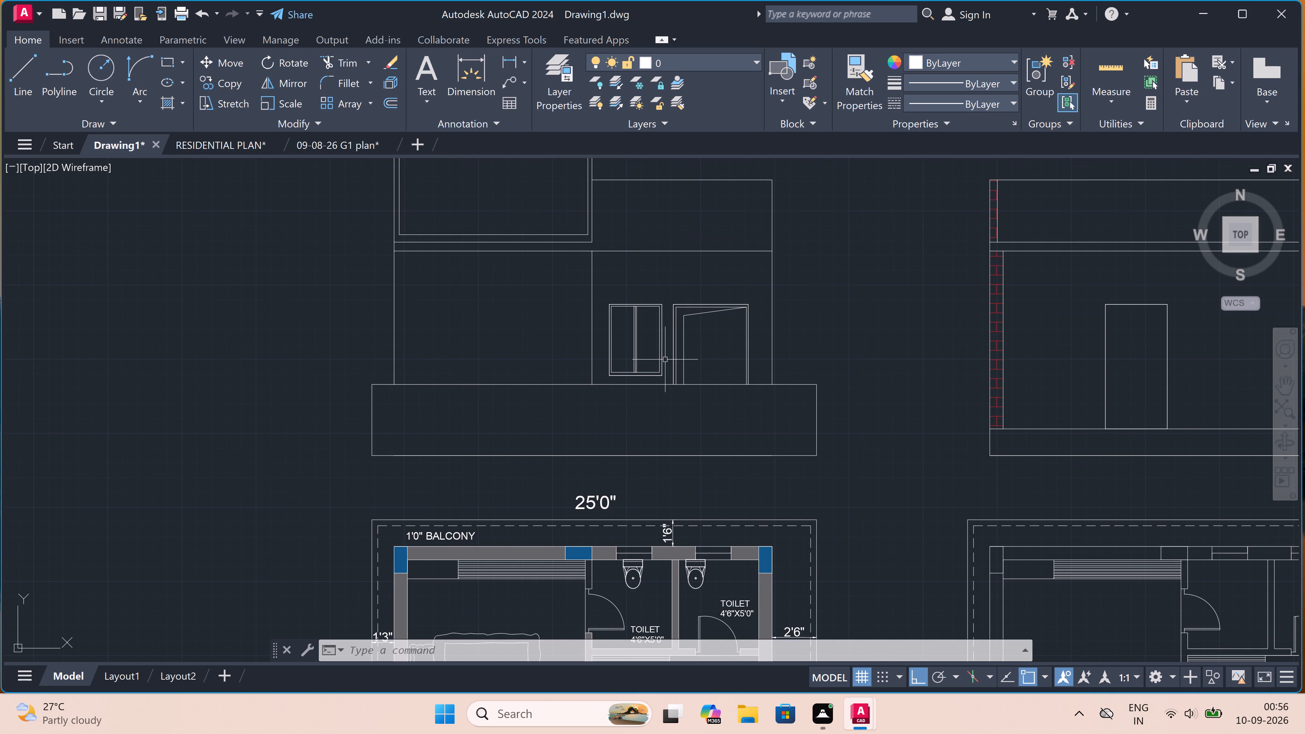
scroll(541, 430, down, 1)
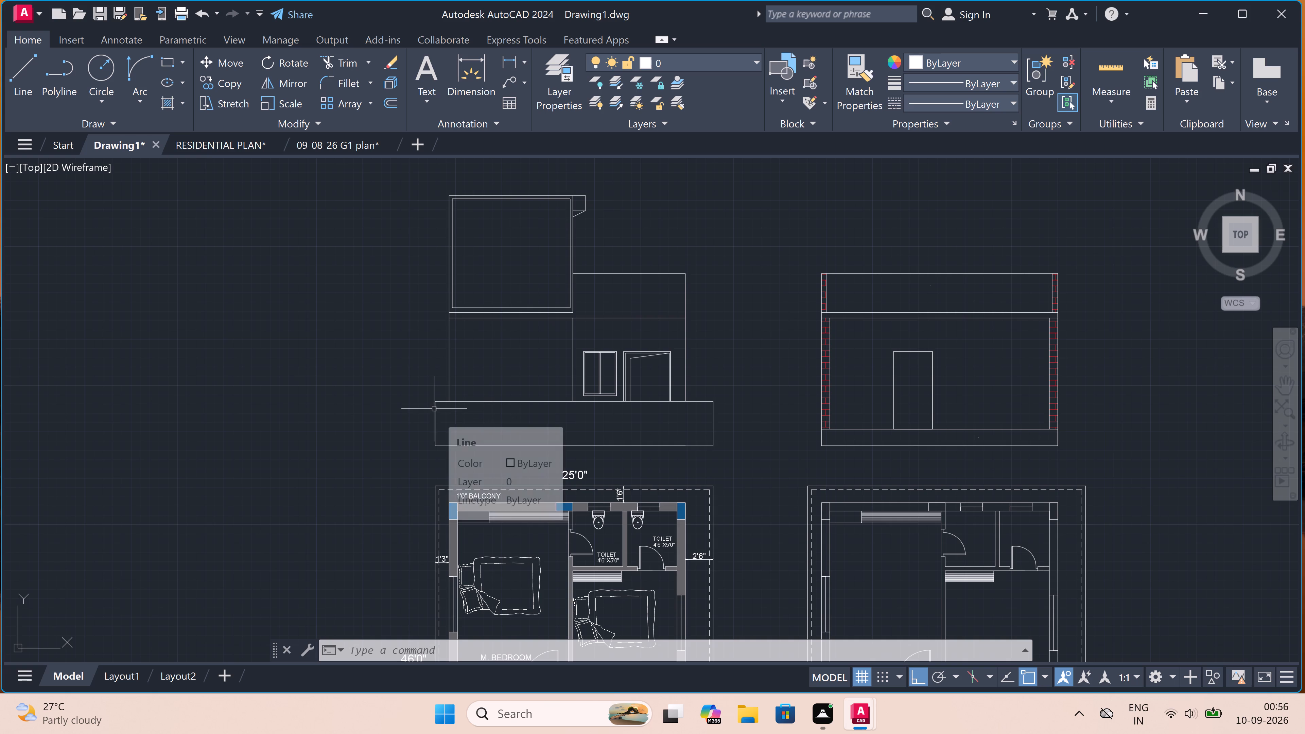
scroll(434, 409, up, 1)
scroll(447, 376, up, 1)
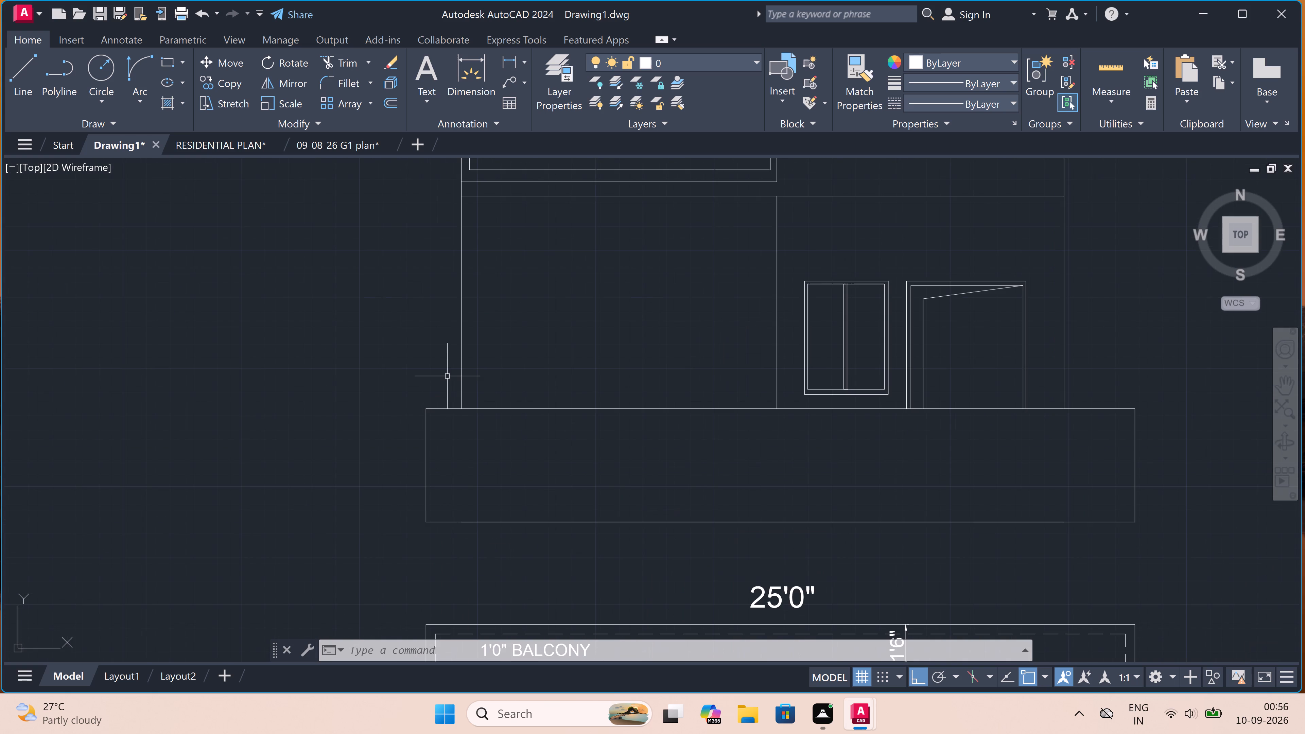
text(l)
key(space)
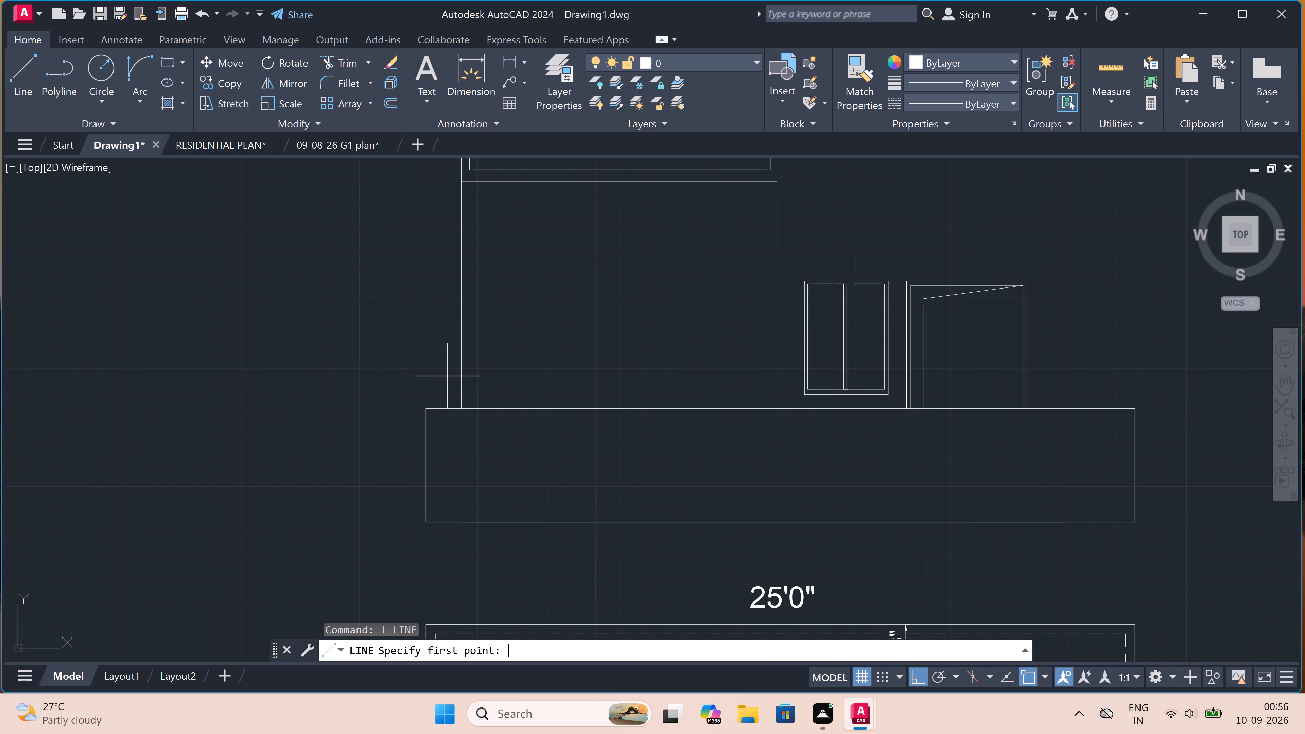
click(423, 408)
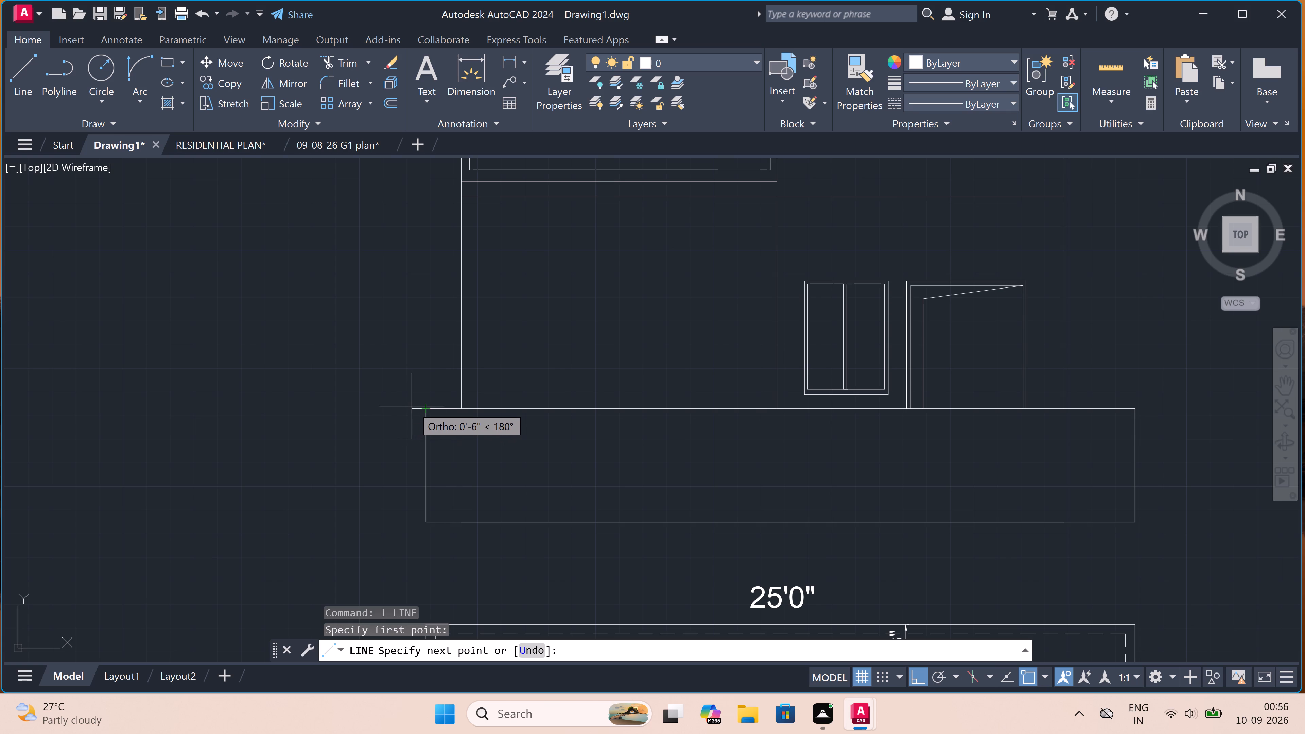
click(413, 406)
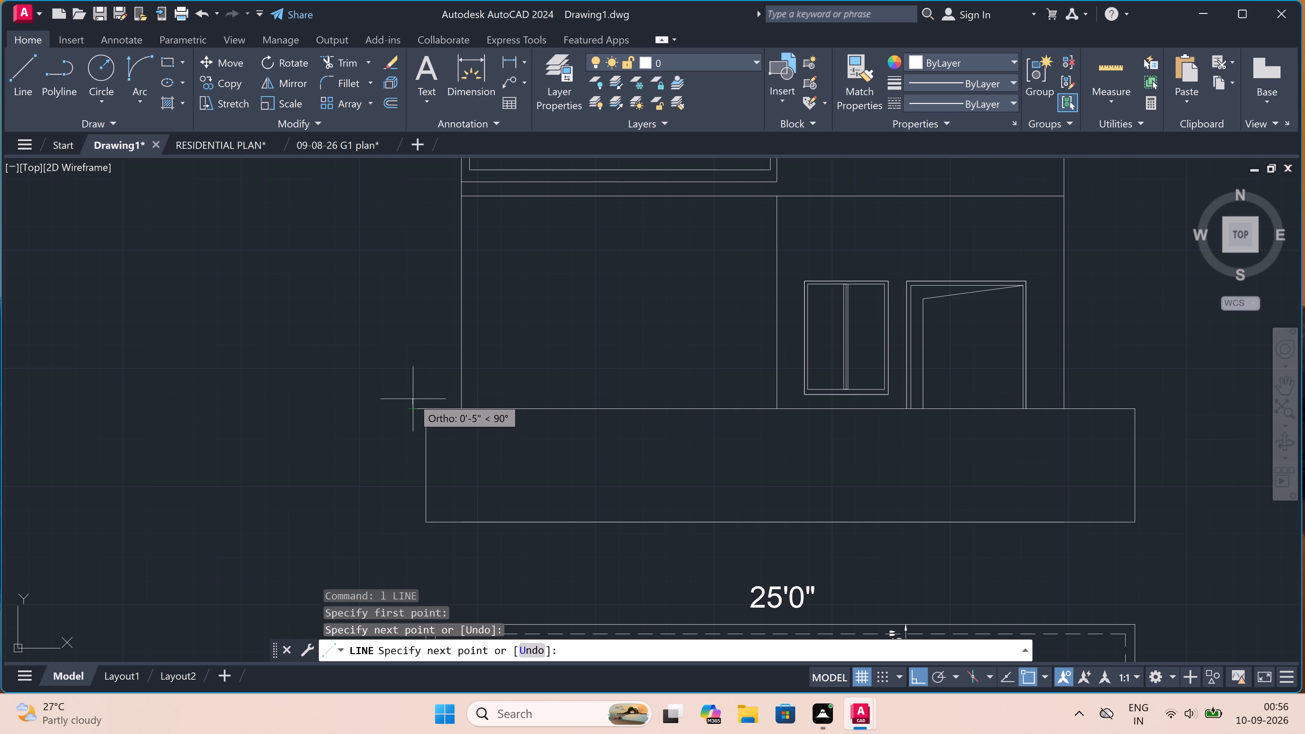
scroll(413, 399, up, 3)
click(408, 414)
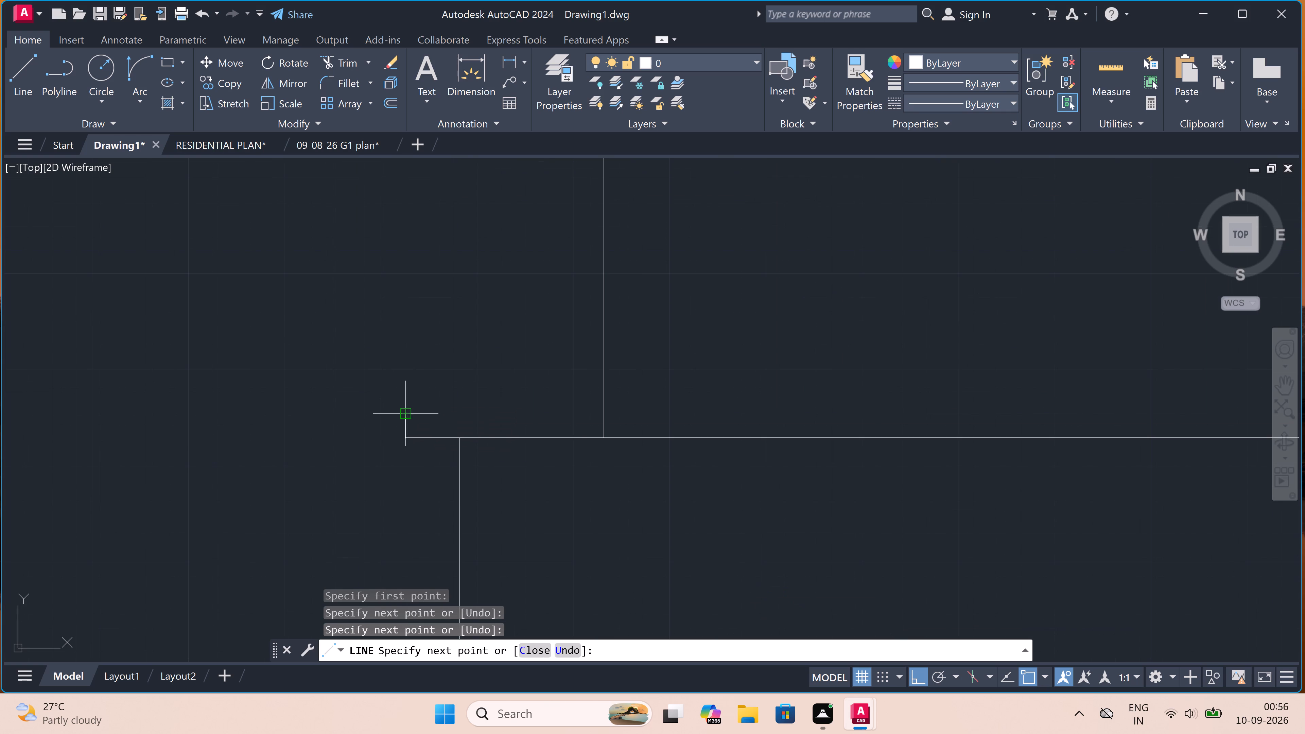
click(484, 419)
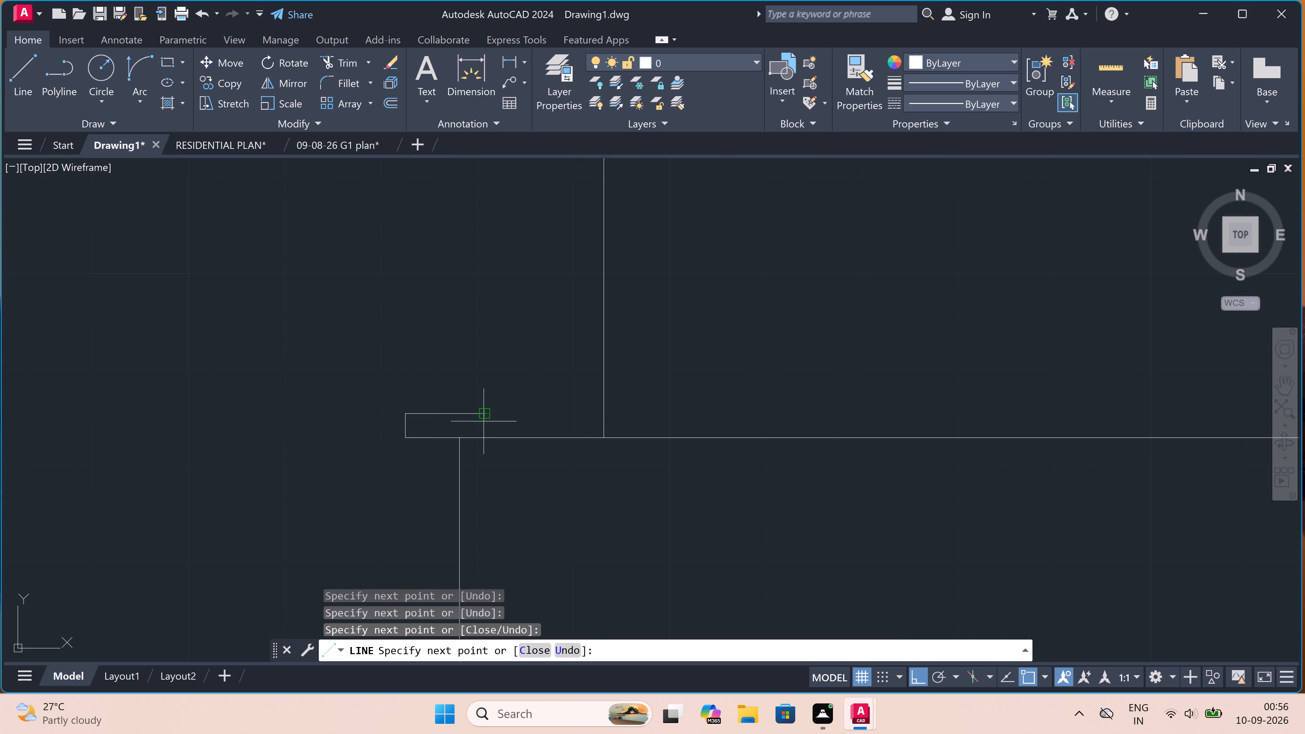
scroll(484, 421, down, 3)
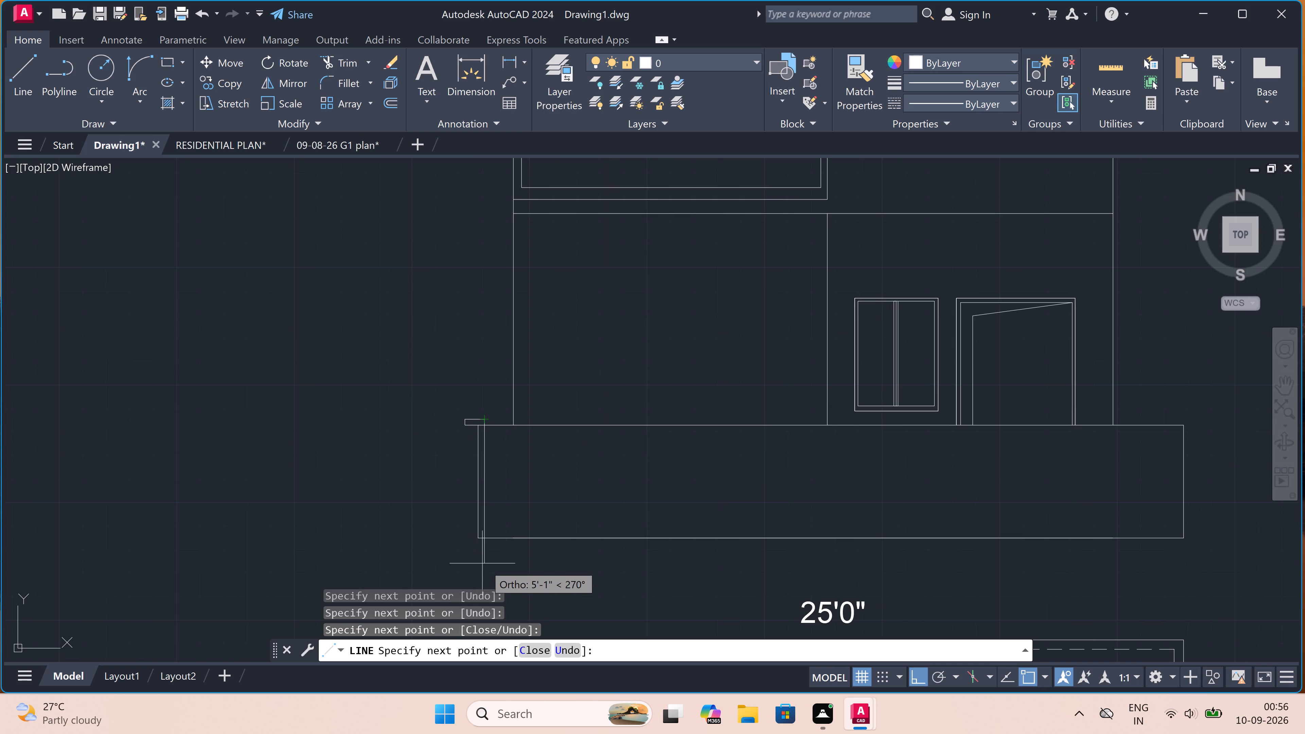
scroll(486, 560, up, 2)
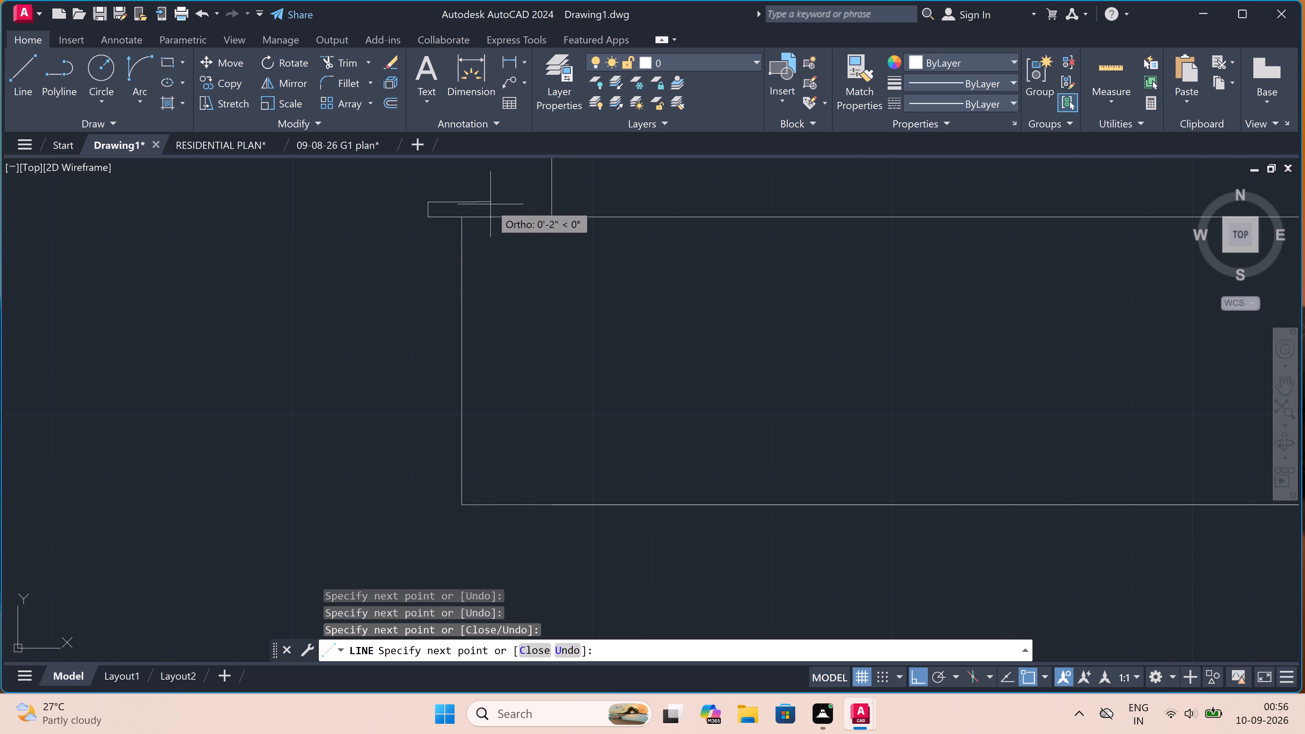
scroll(486, 203, up, 3)
click(466, 200)
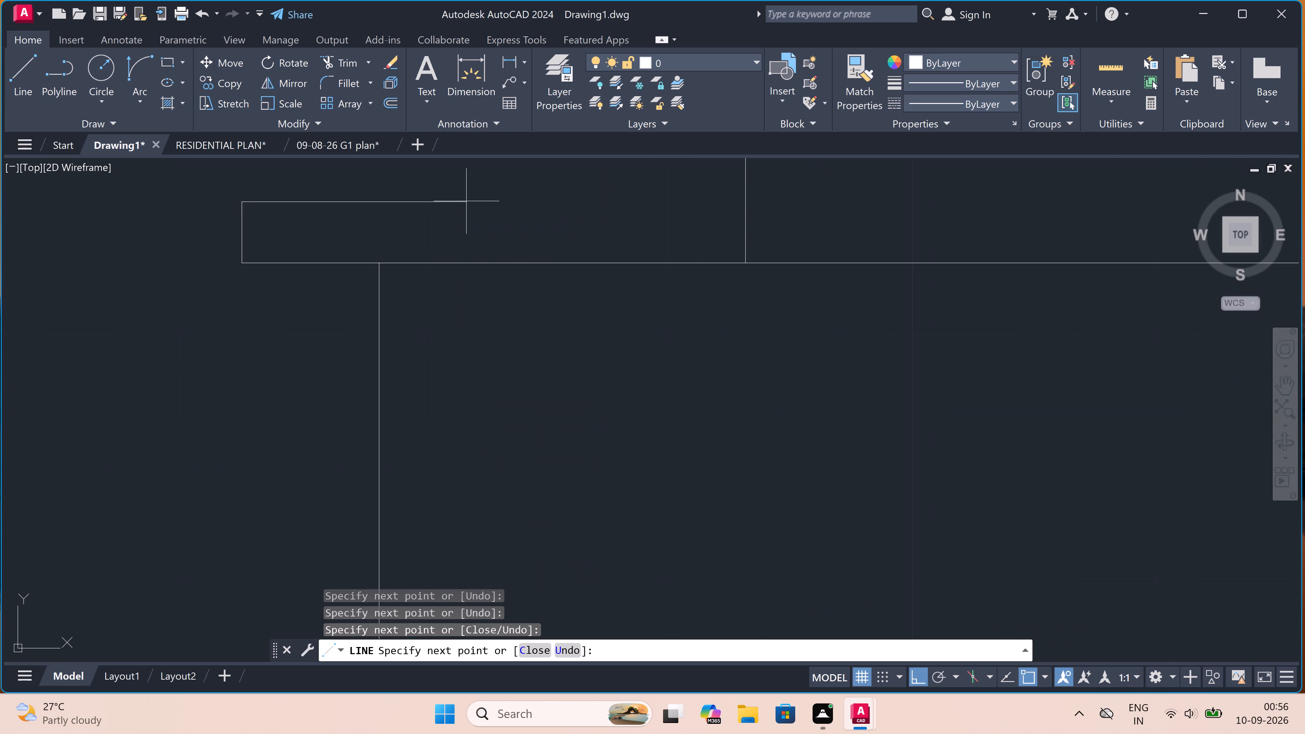
Continue the line from the cap's inner corner straight down to the base rectangle's bottom edge as the wall's inner face.
scroll(495, 196, down, 3)
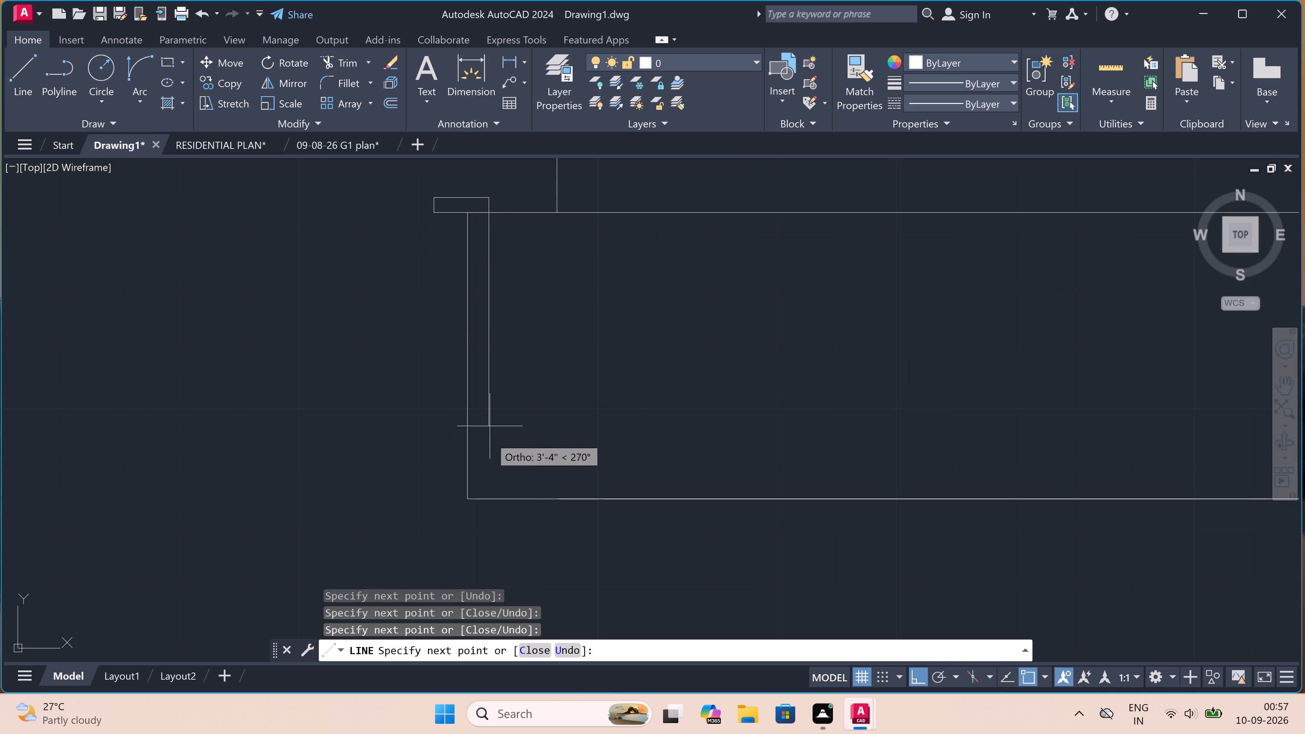
click(493, 498)
key(Escape)
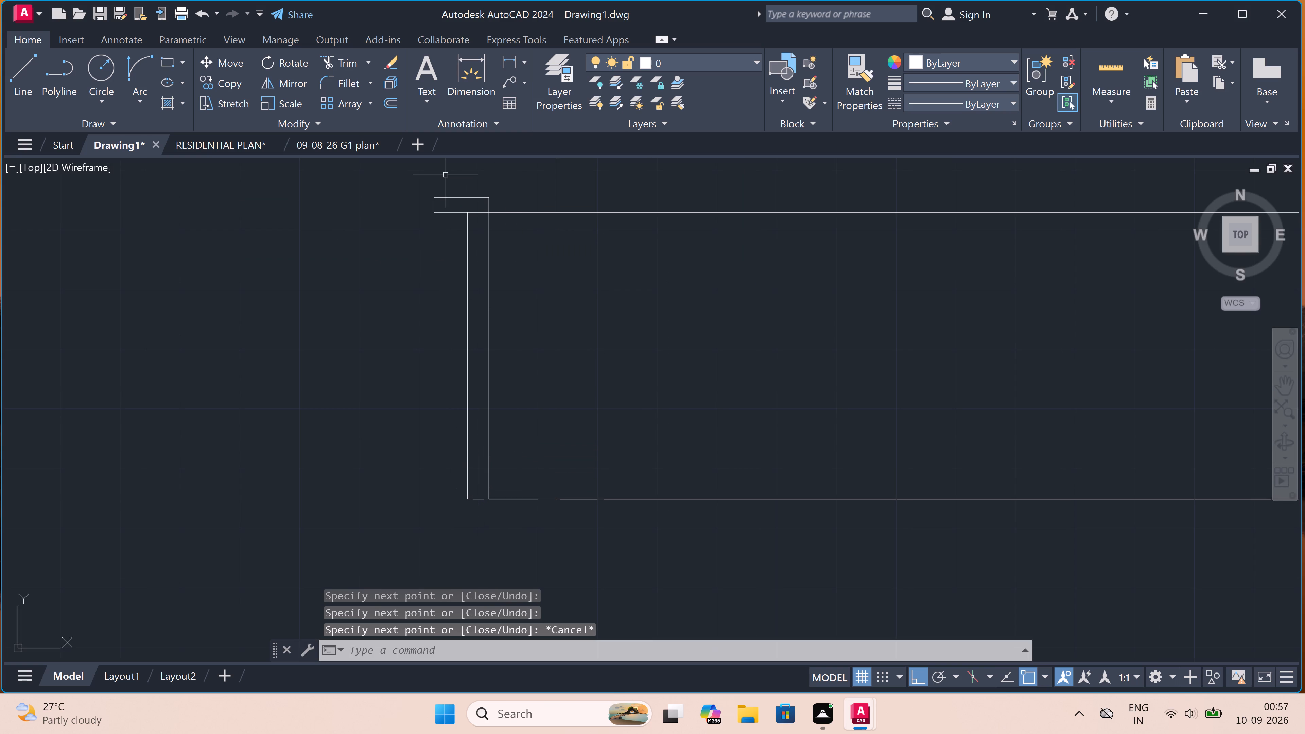
Draw a short vertical line across the cap's overhang, from its top edge to its bottom edge.
key(l)
key(space)
scroll(456, 208, up, 3)
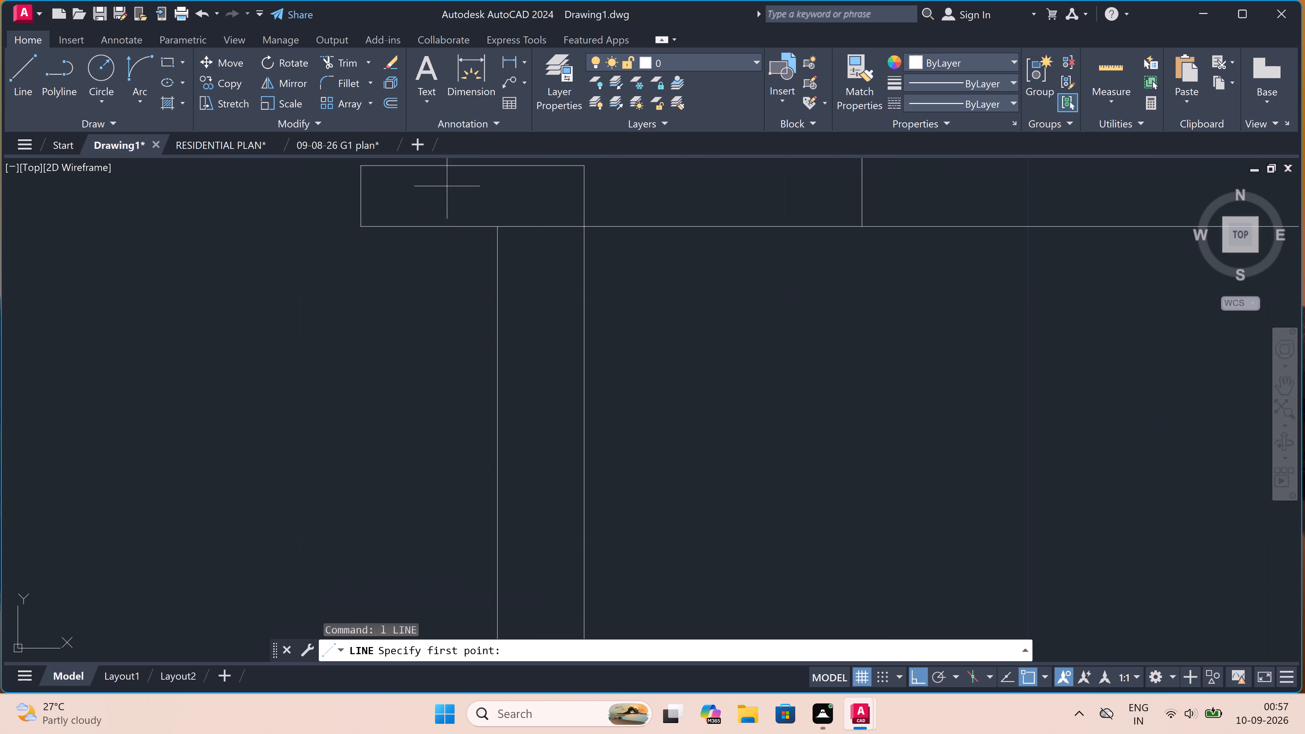
click(439, 165)
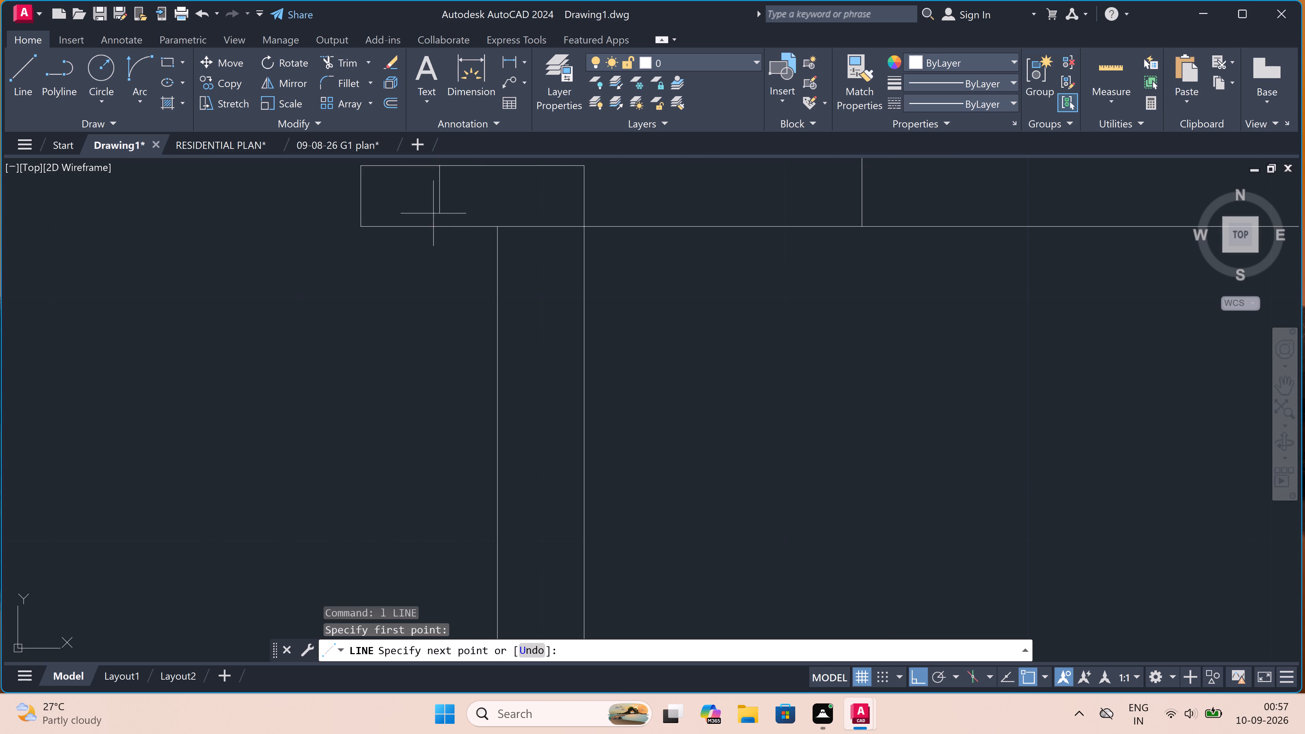
click(439, 225)
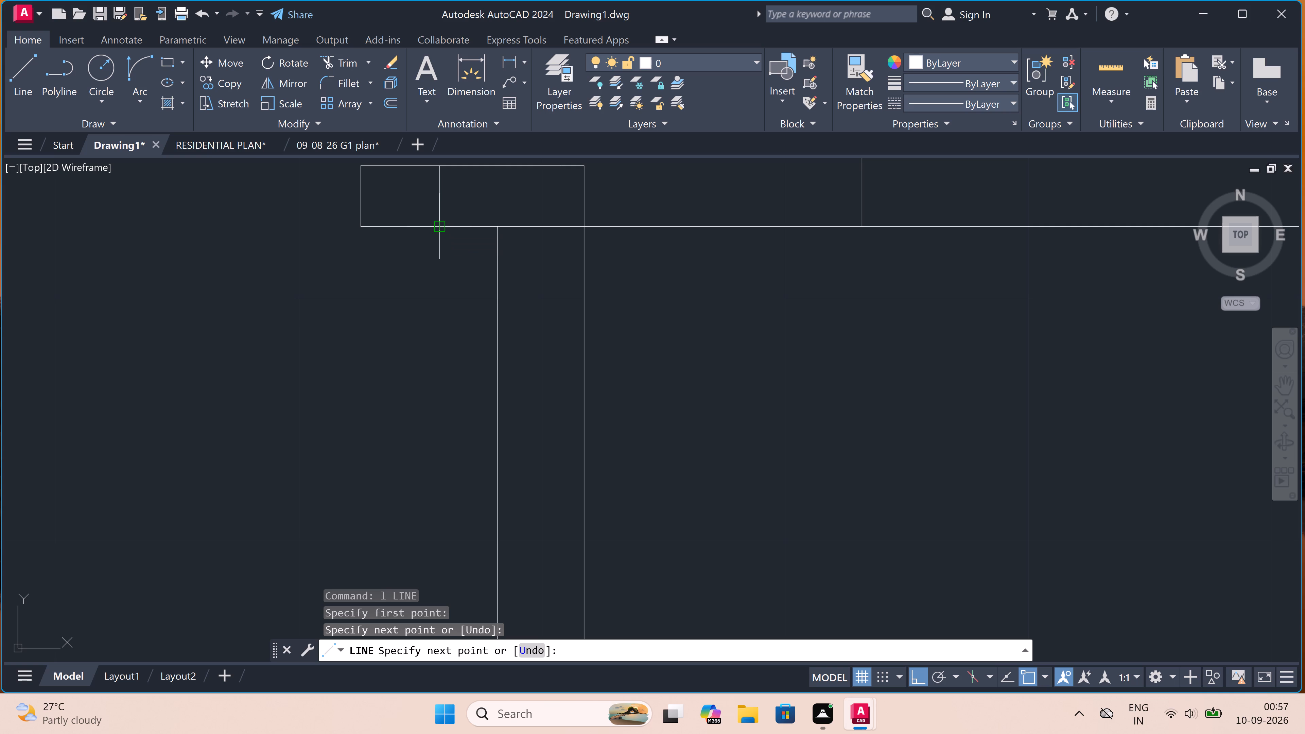
text(tr)
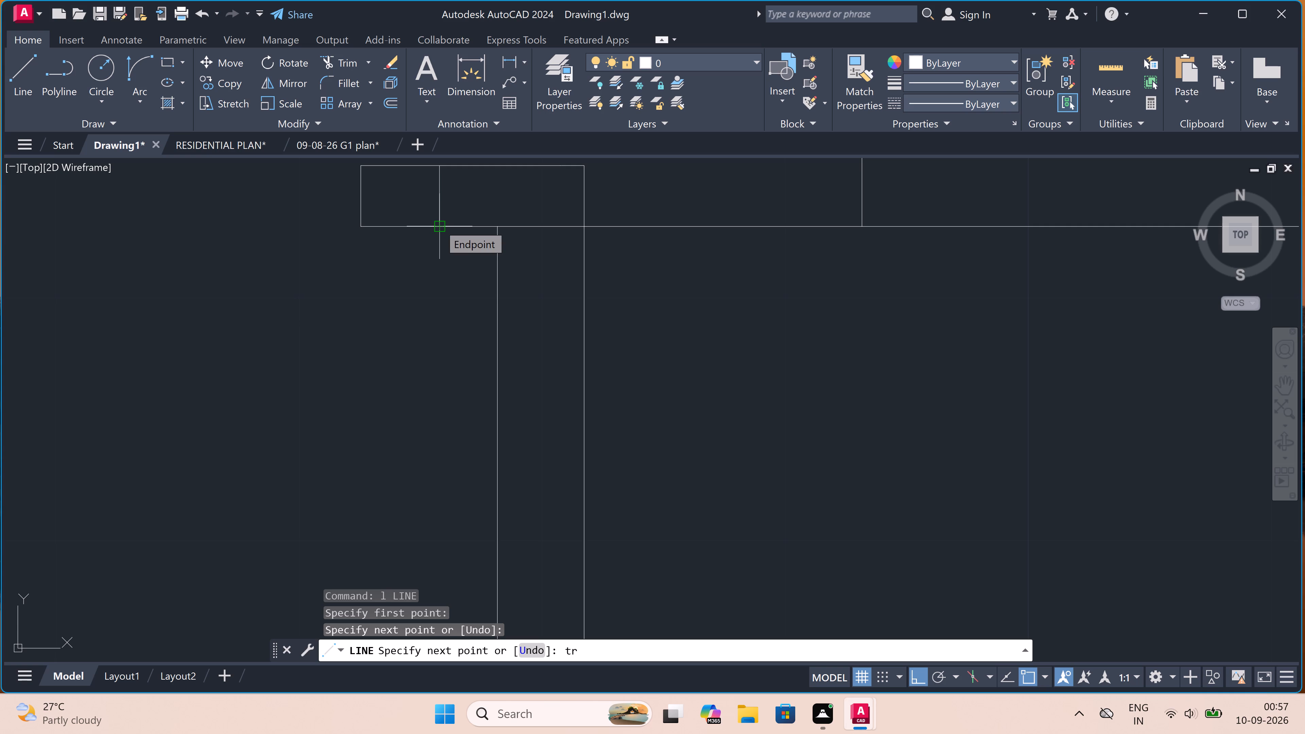
key(space)
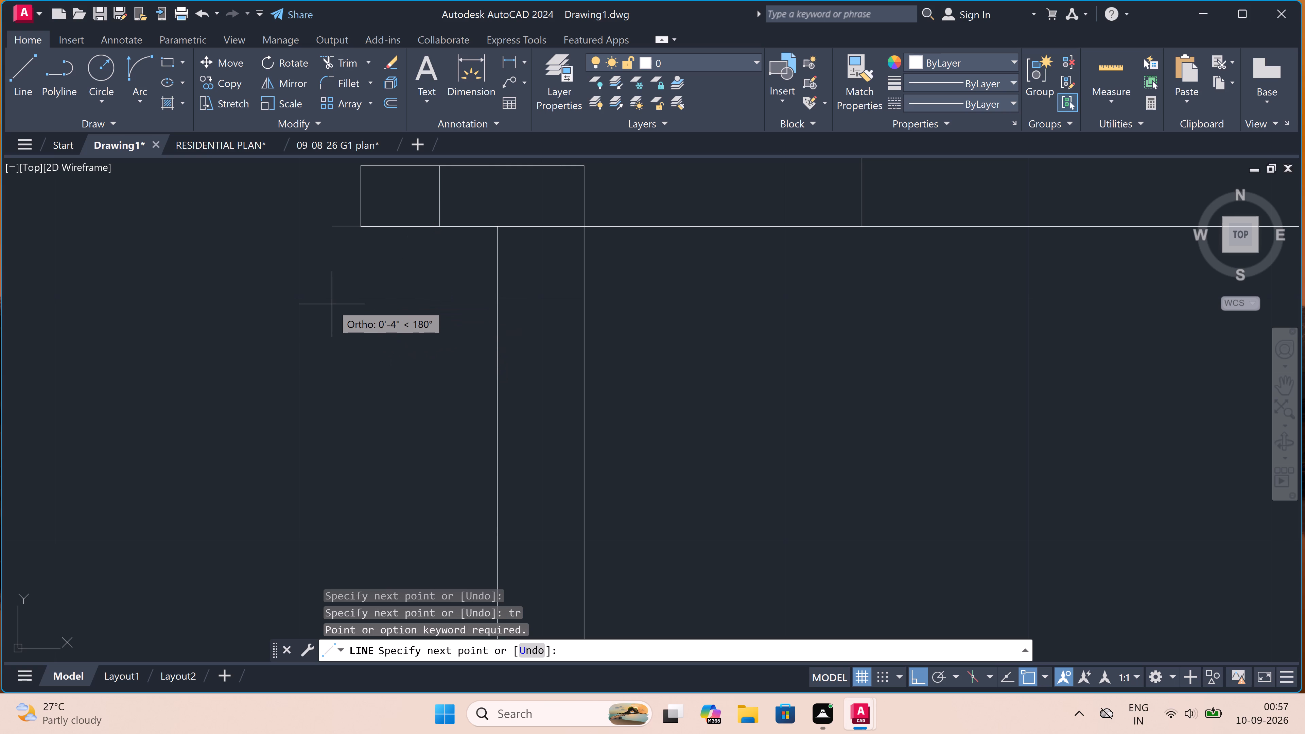
key(Escape)
Trim off the cap's overhang beyond the short vertical line, and the horizontal segment between the two wall lines beneath the cap.
key(t)
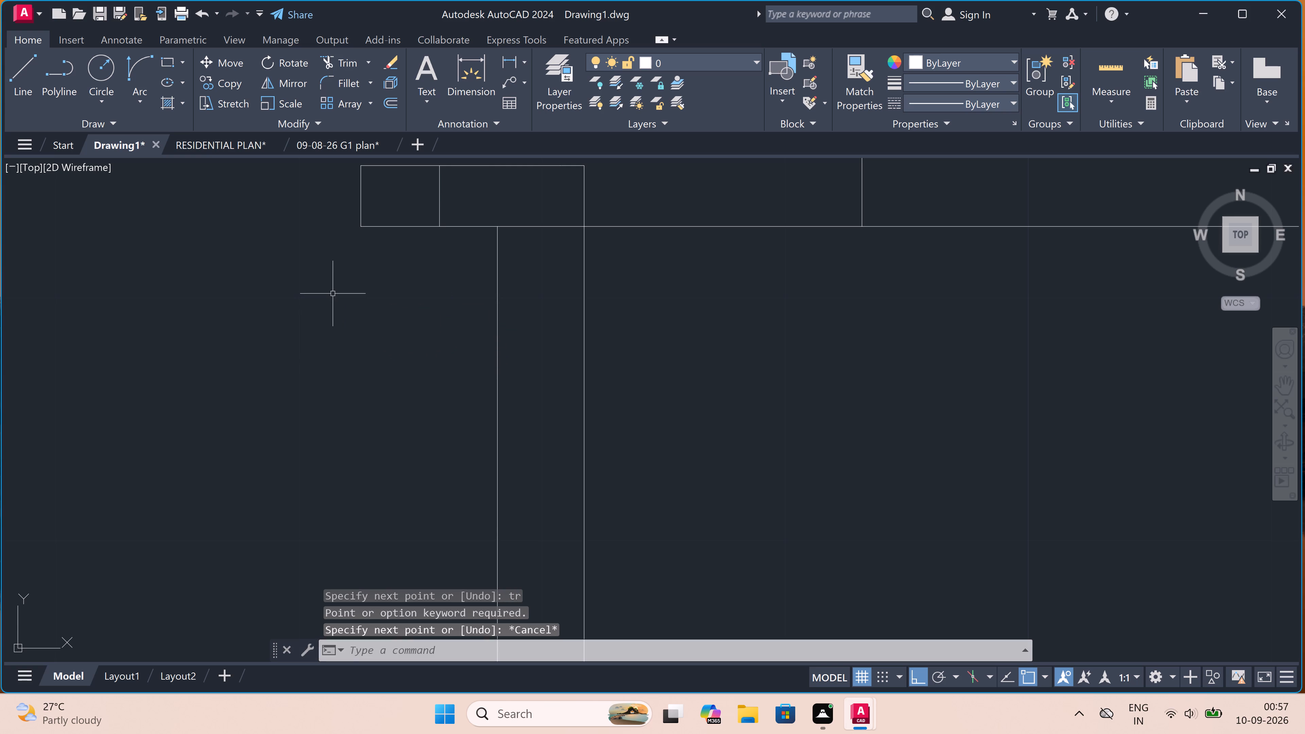
text(r)
key(space)
scroll(334, 293, down, 3)
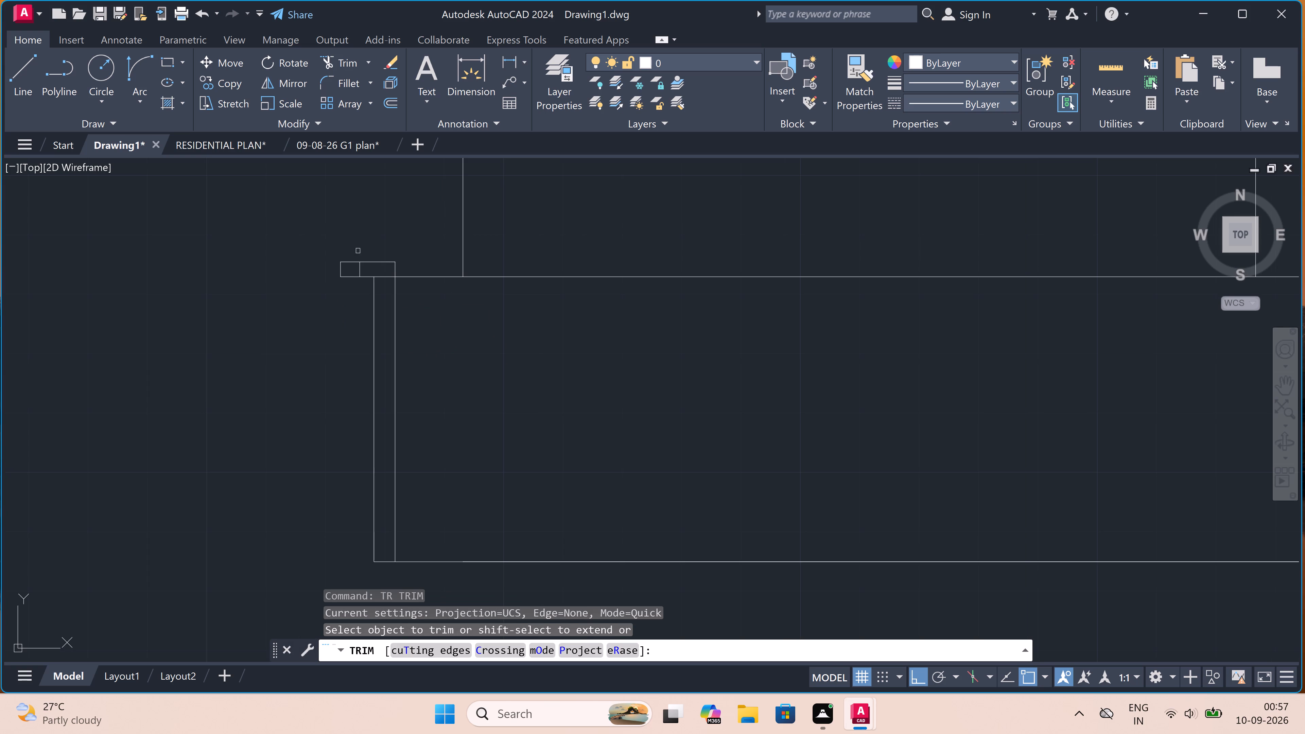
scroll(354, 254, up, 2)
click(344, 261)
double_click(337, 321)
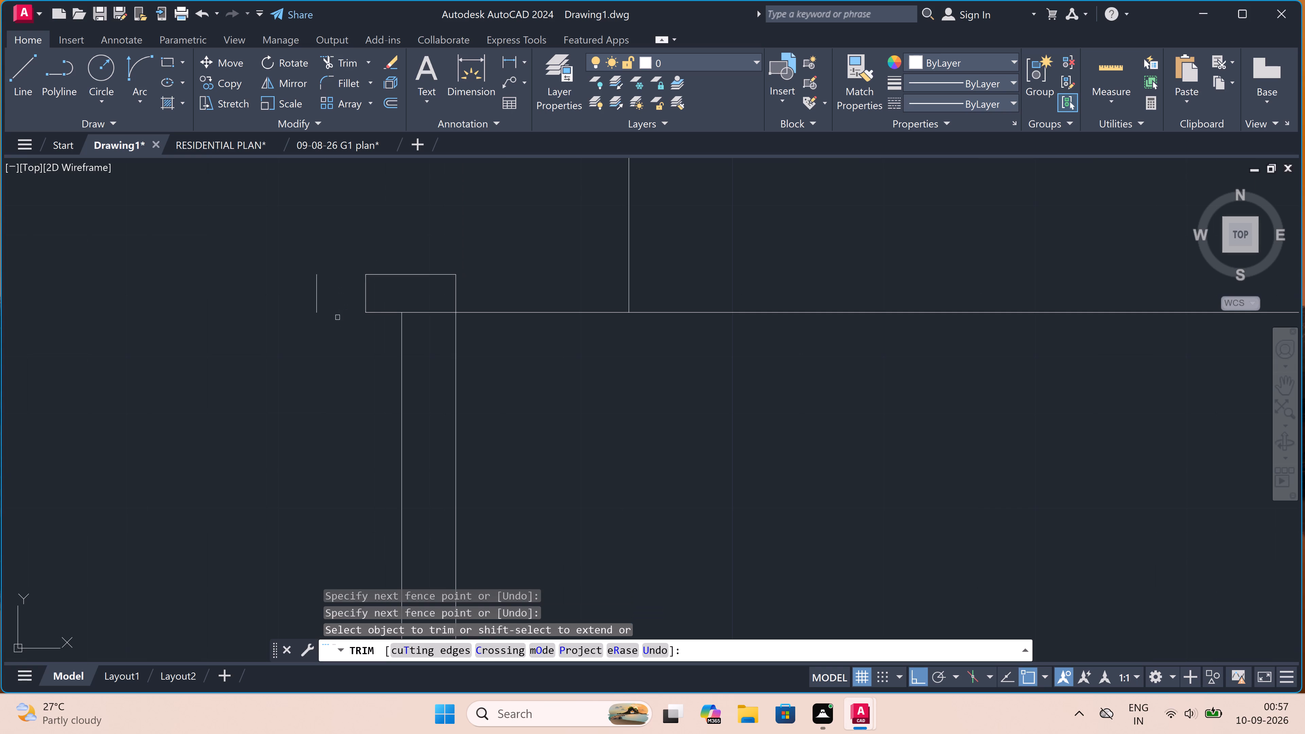
drag(343, 294, 338, 295)
click(297, 294)
scroll(297, 294, down, 1)
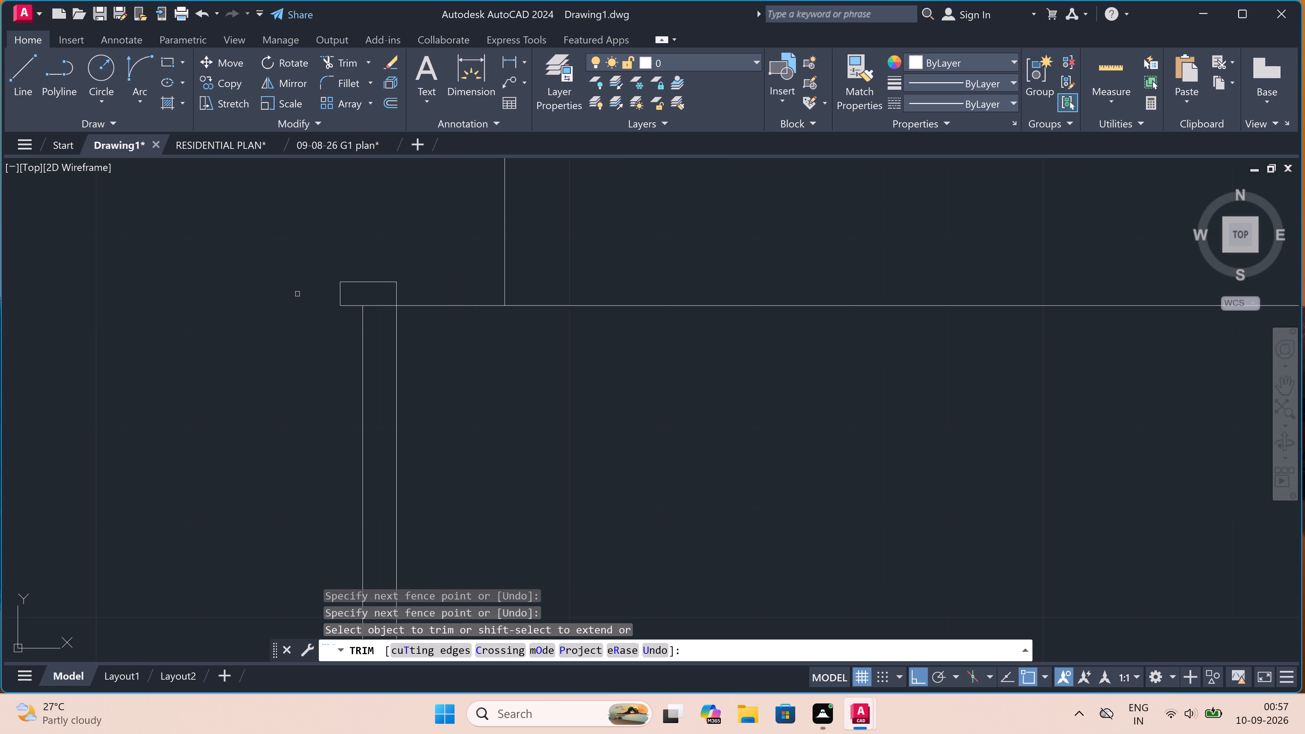
click(381, 302)
click(375, 328)
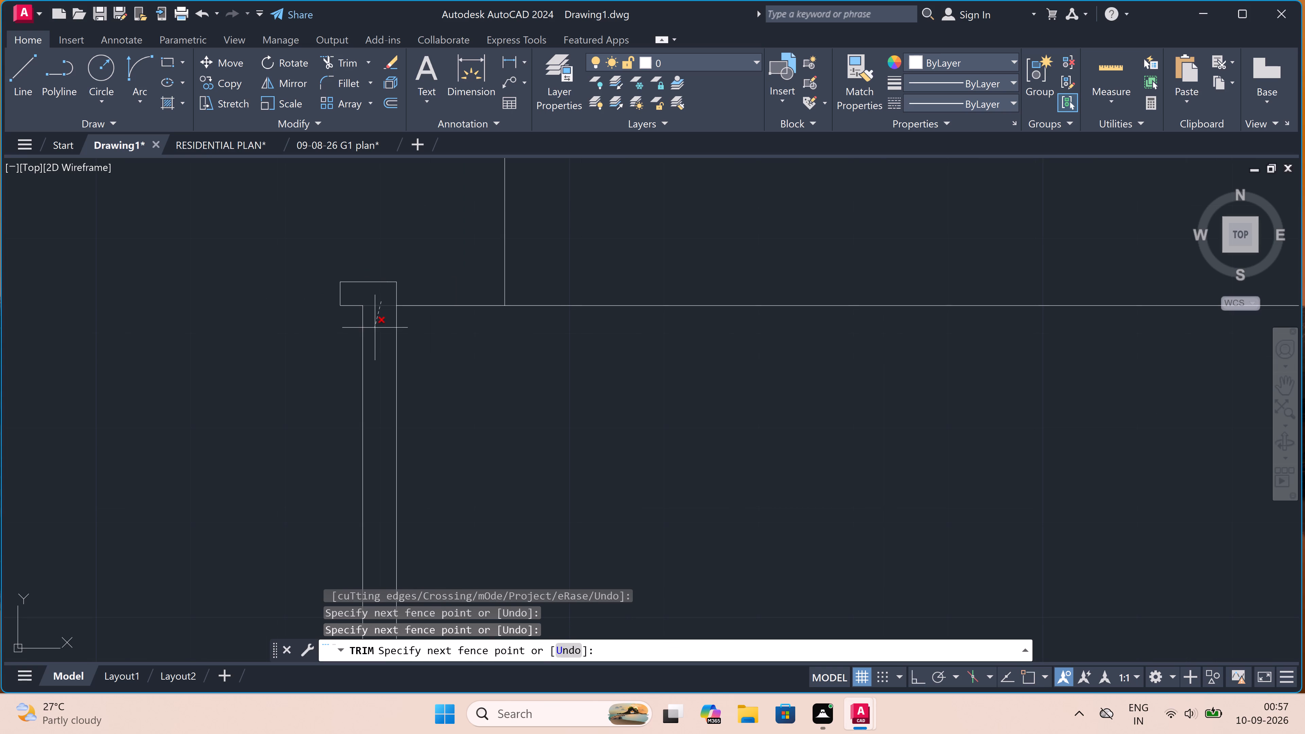
key(Escape)
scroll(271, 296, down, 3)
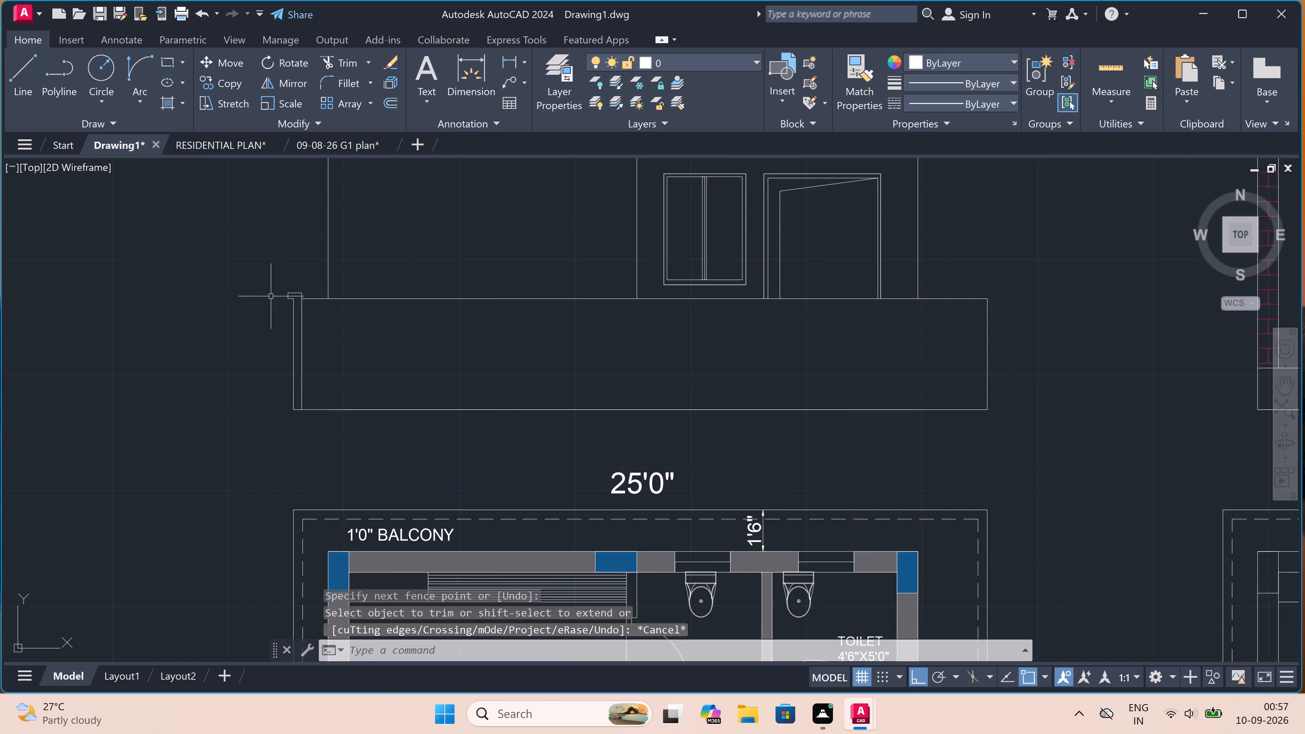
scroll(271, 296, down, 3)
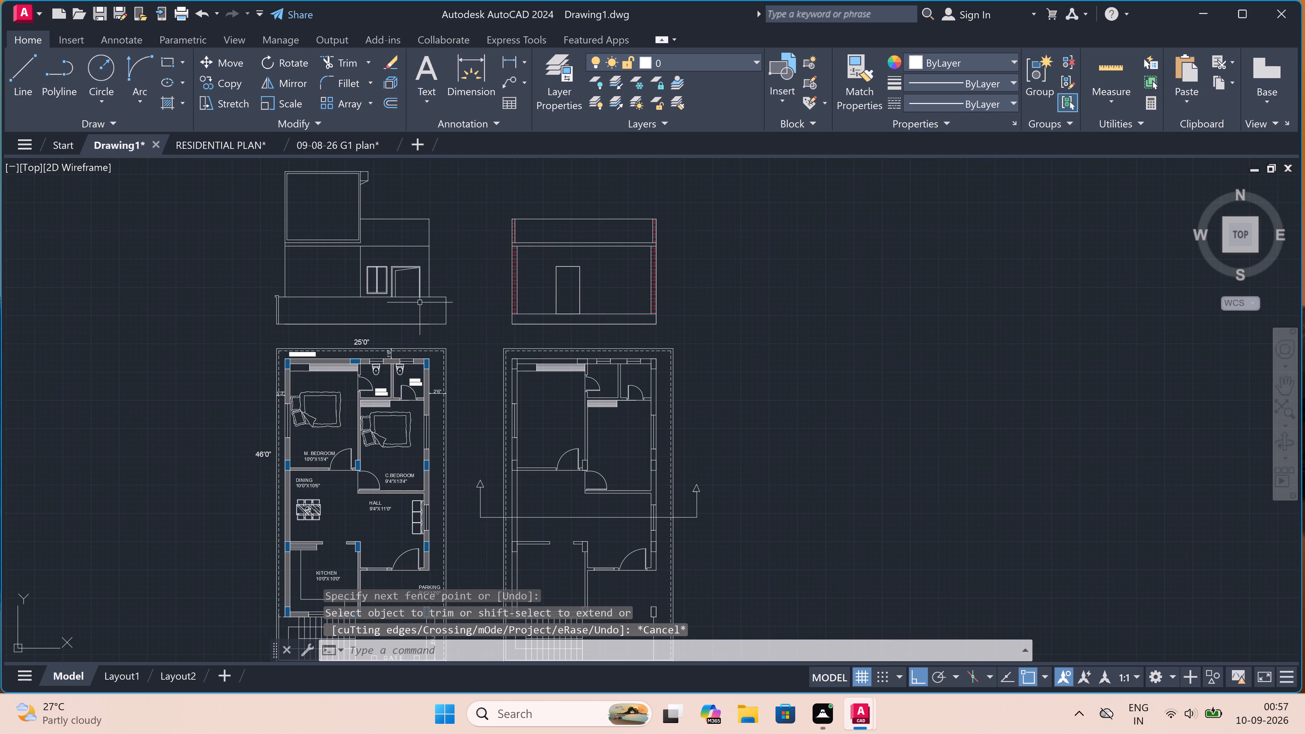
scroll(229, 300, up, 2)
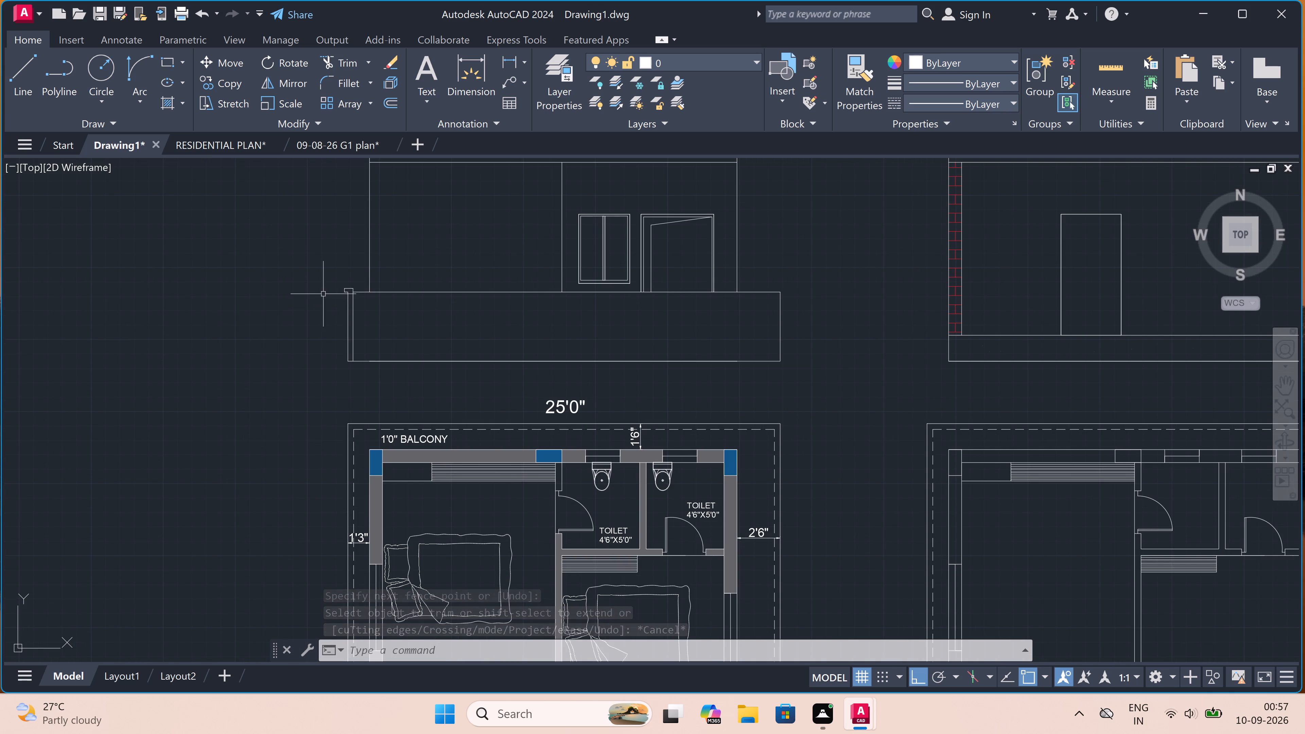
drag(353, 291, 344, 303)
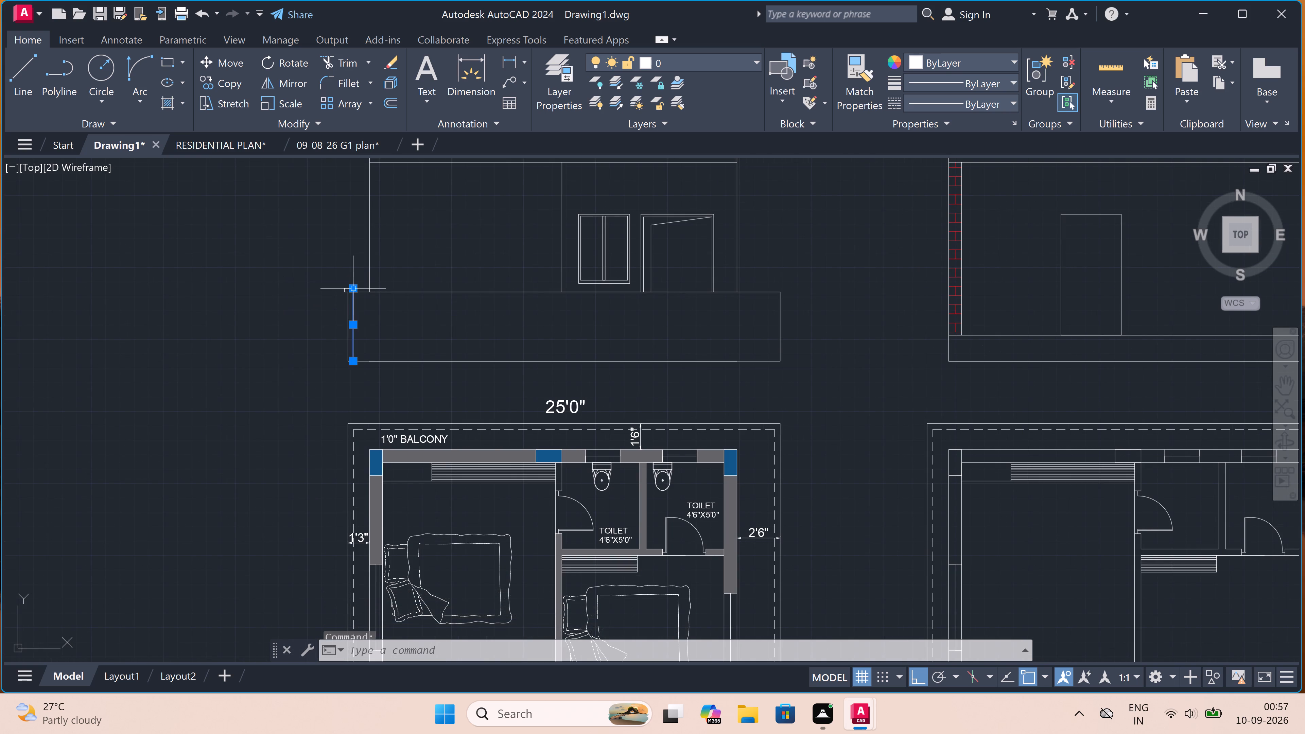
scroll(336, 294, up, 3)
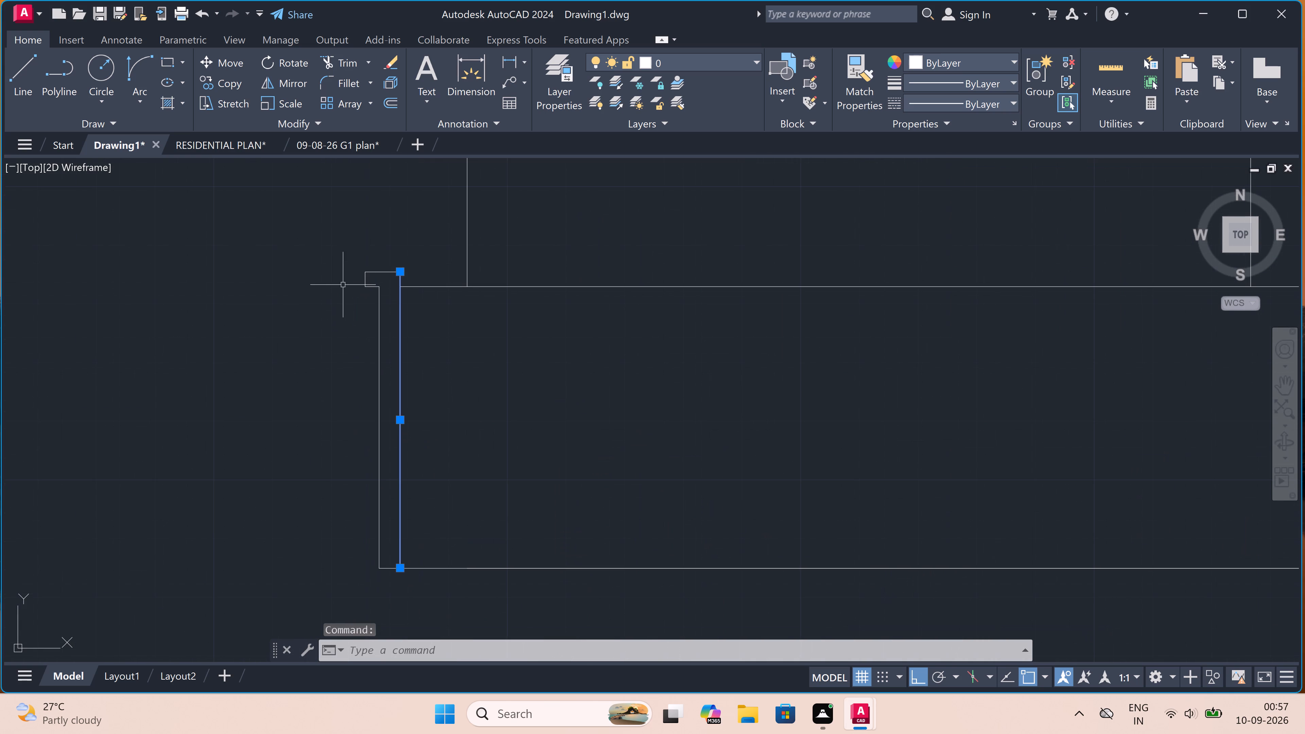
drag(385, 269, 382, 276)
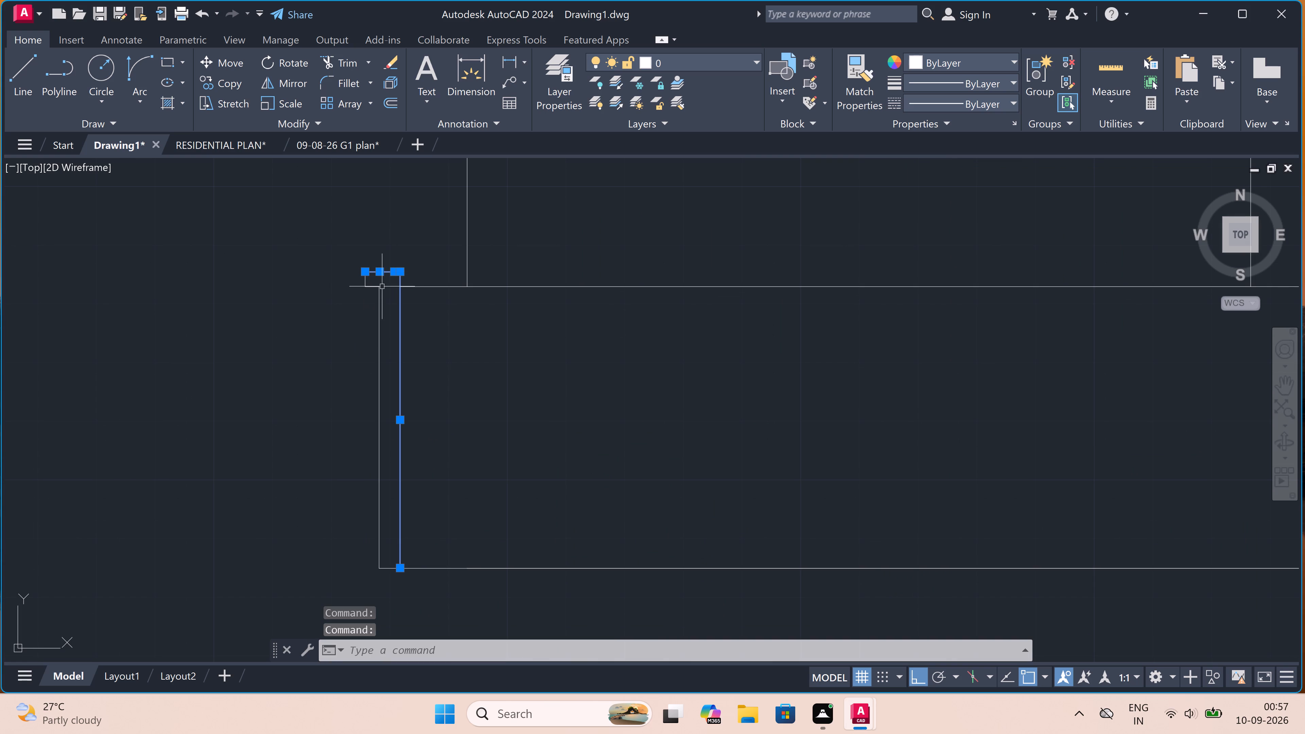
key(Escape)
Draw the right-hand wall's inner face about 5" in from the base rectangle's bottom right corner, rising about 4'-4" past the top edge.
scroll(355, 294, down, 3)
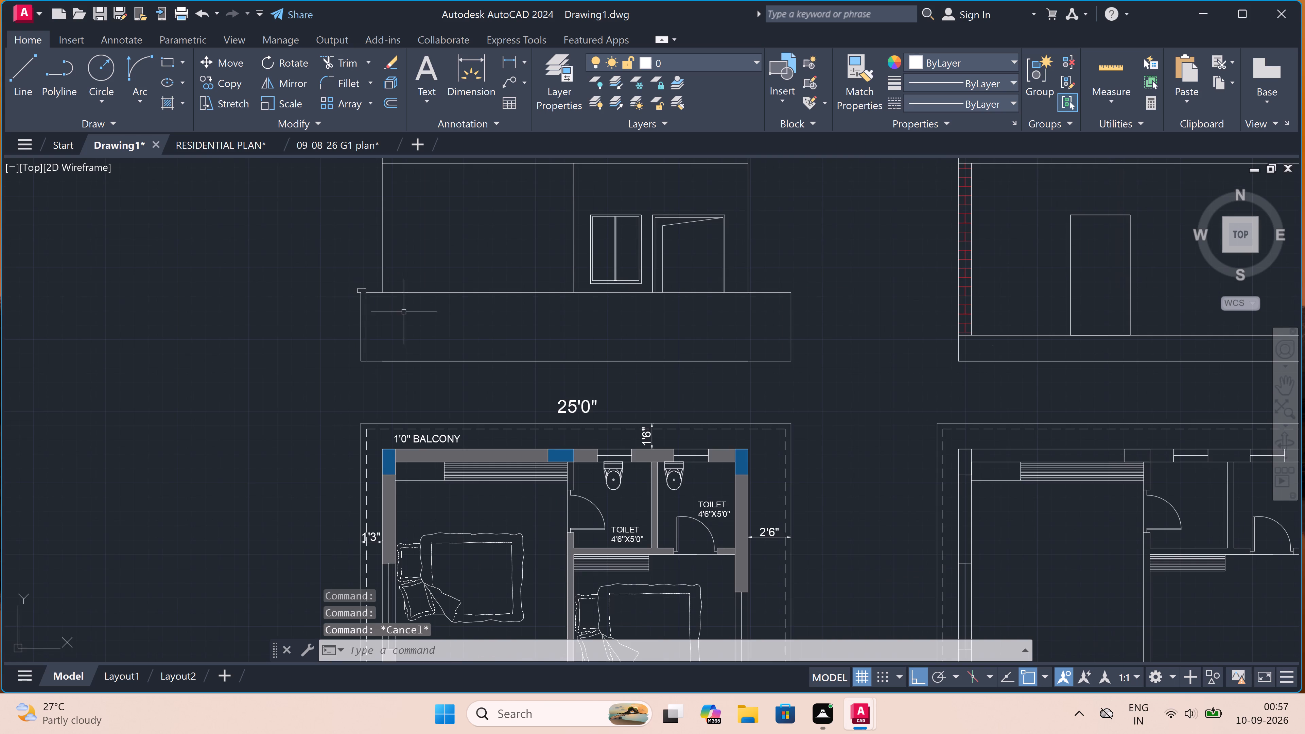
scroll(794, 308, up, 2)
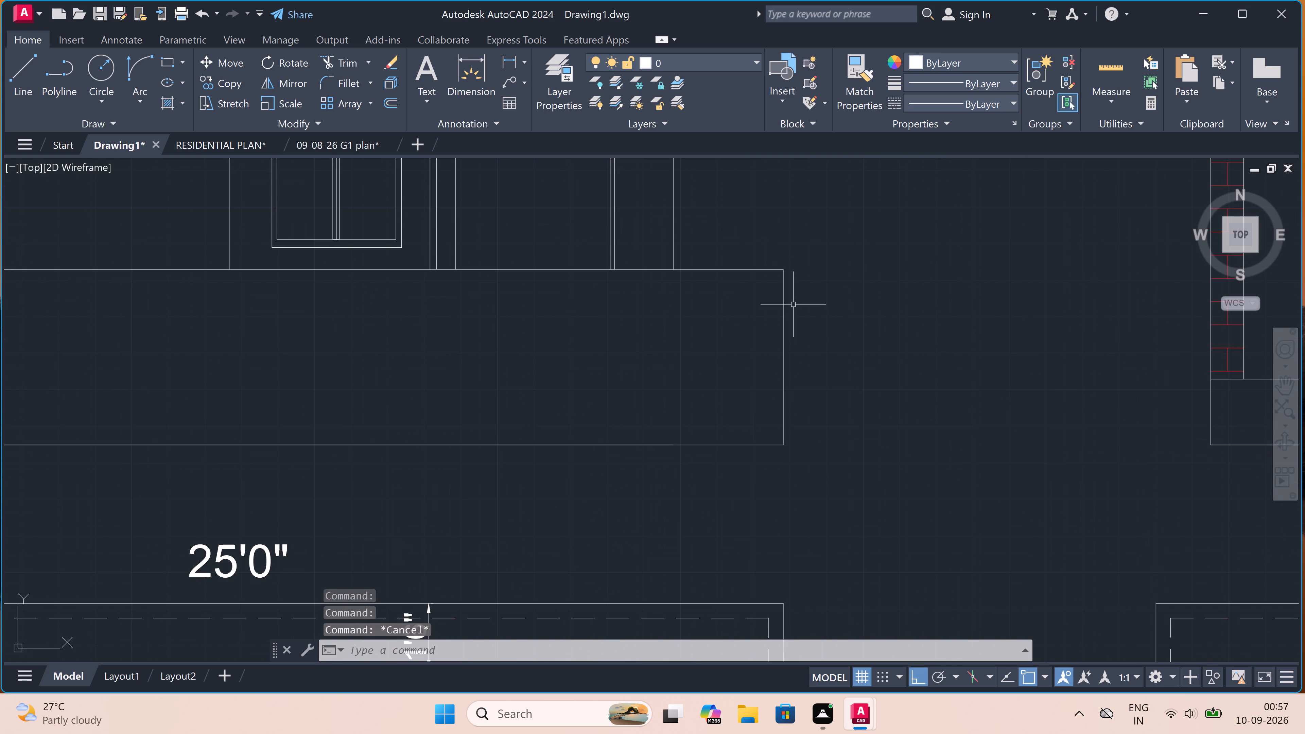
key(l)
key(space)
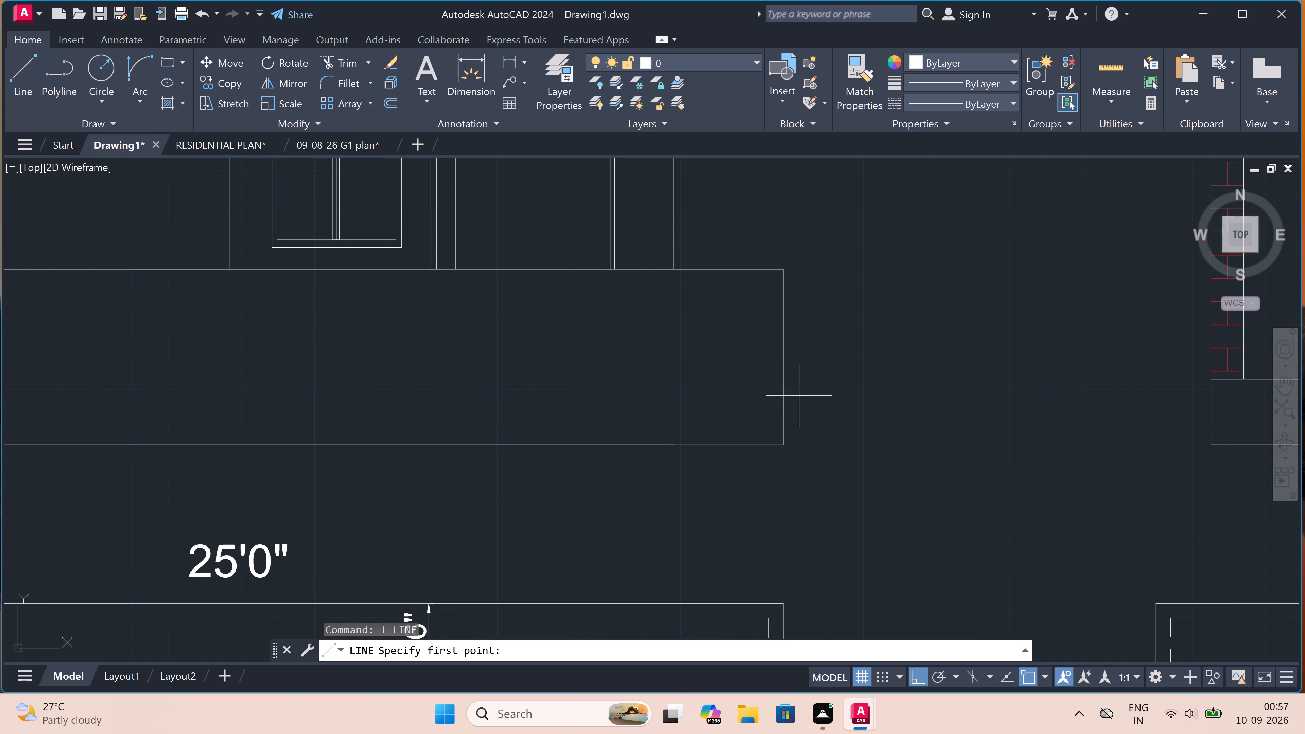
click(783, 439)
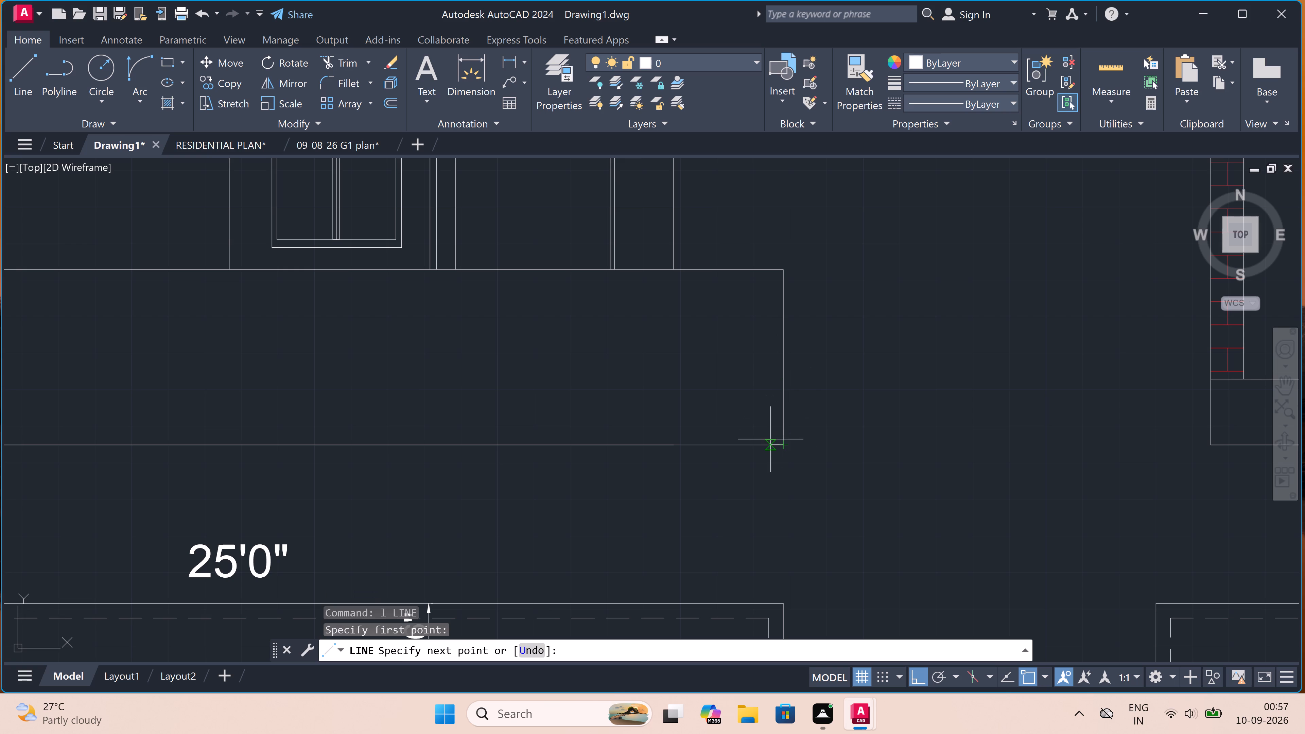
scroll(766, 440, down, 1)
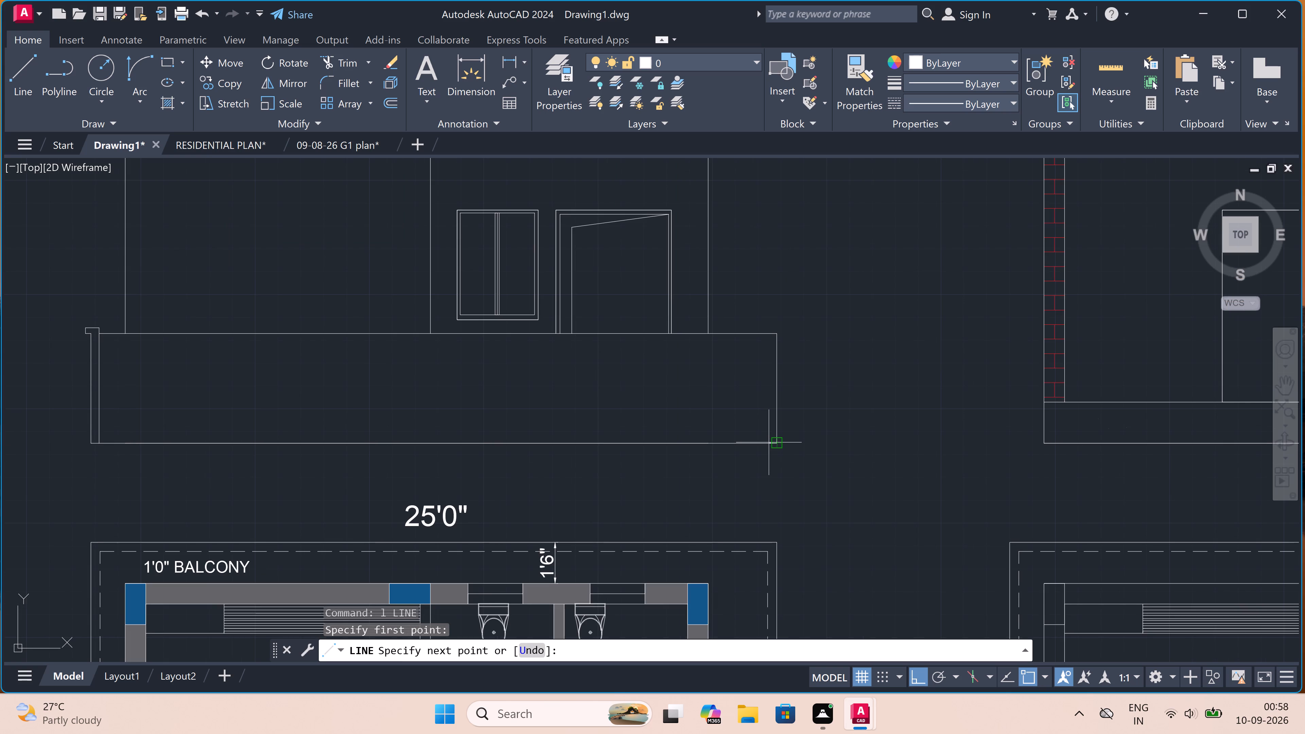
click(769, 442)
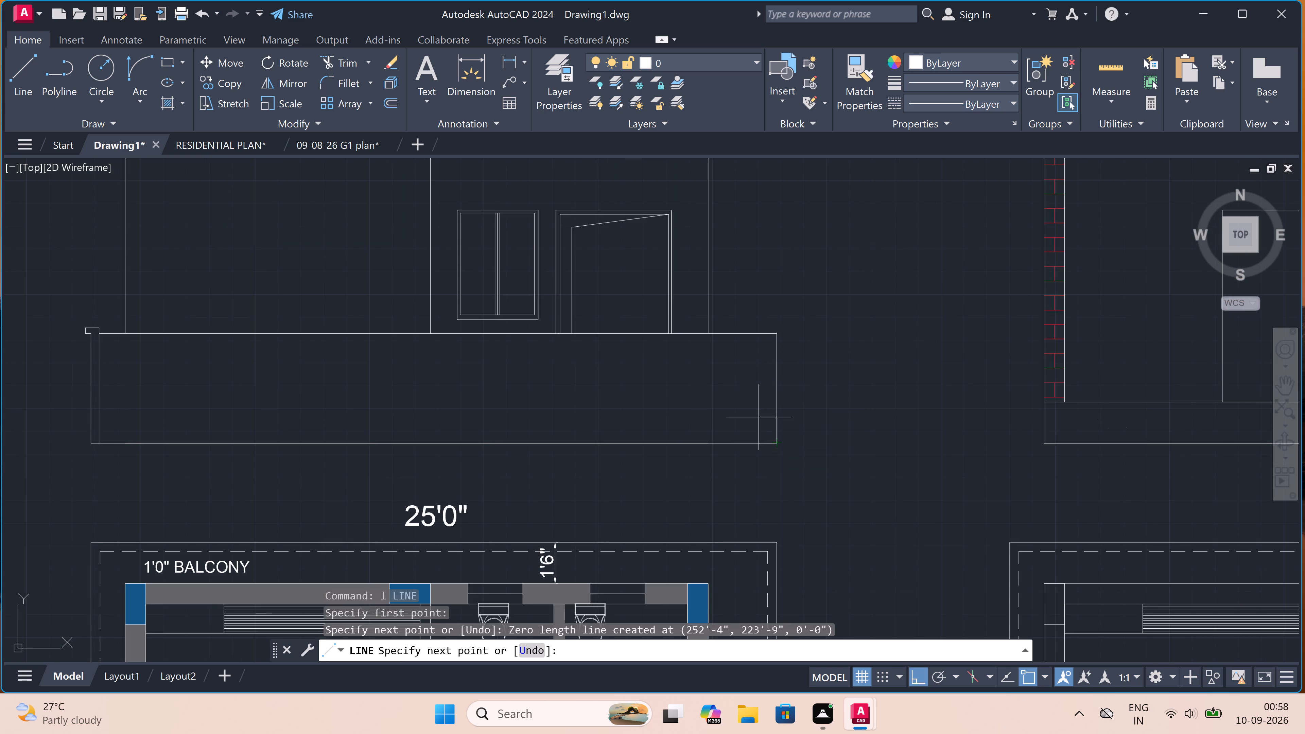
scroll(768, 444, up, 2)
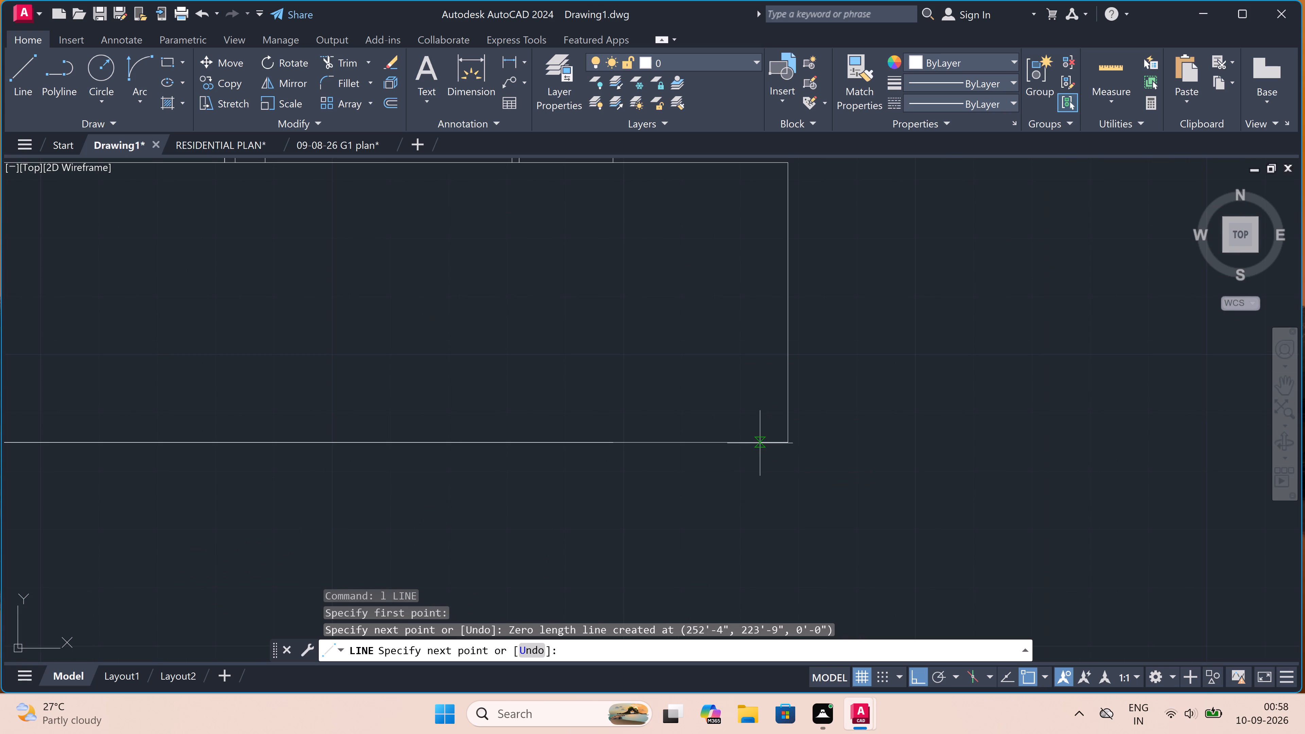
click(760, 443)
scroll(759, 365, down, 2)
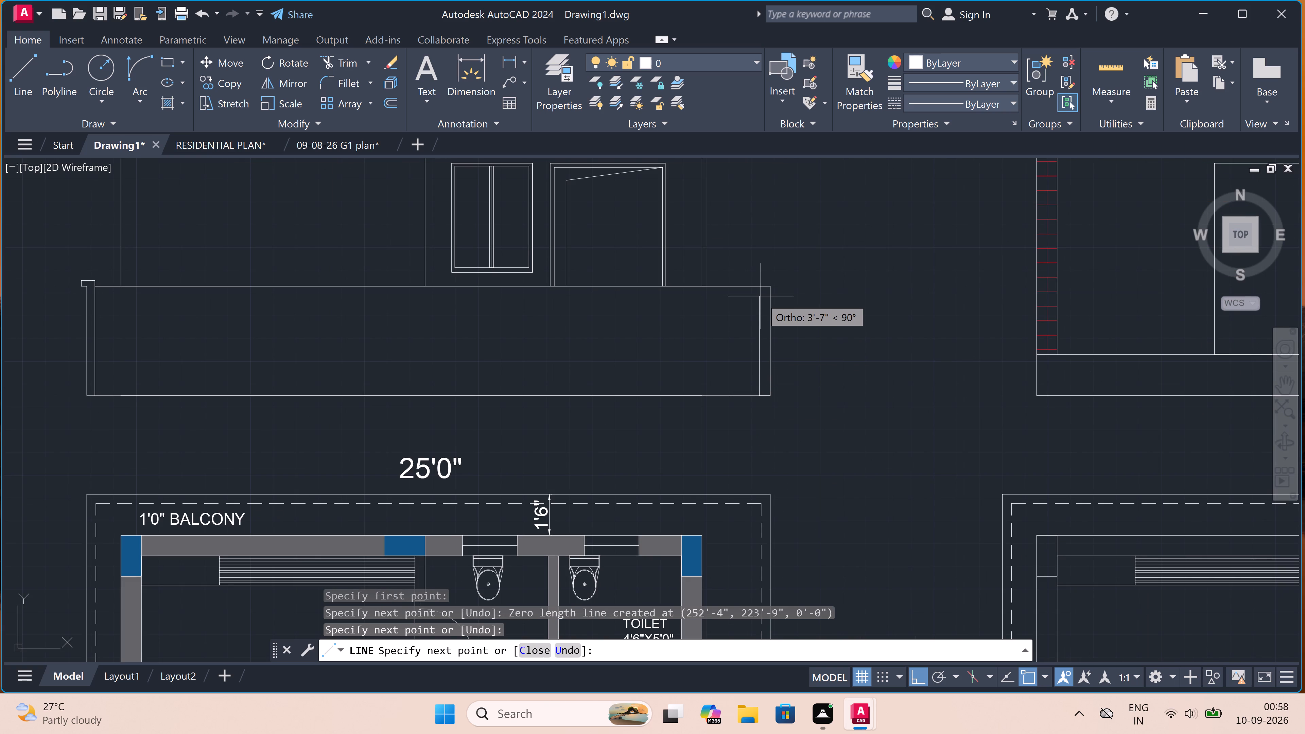
scroll(761, 283, up, 1)
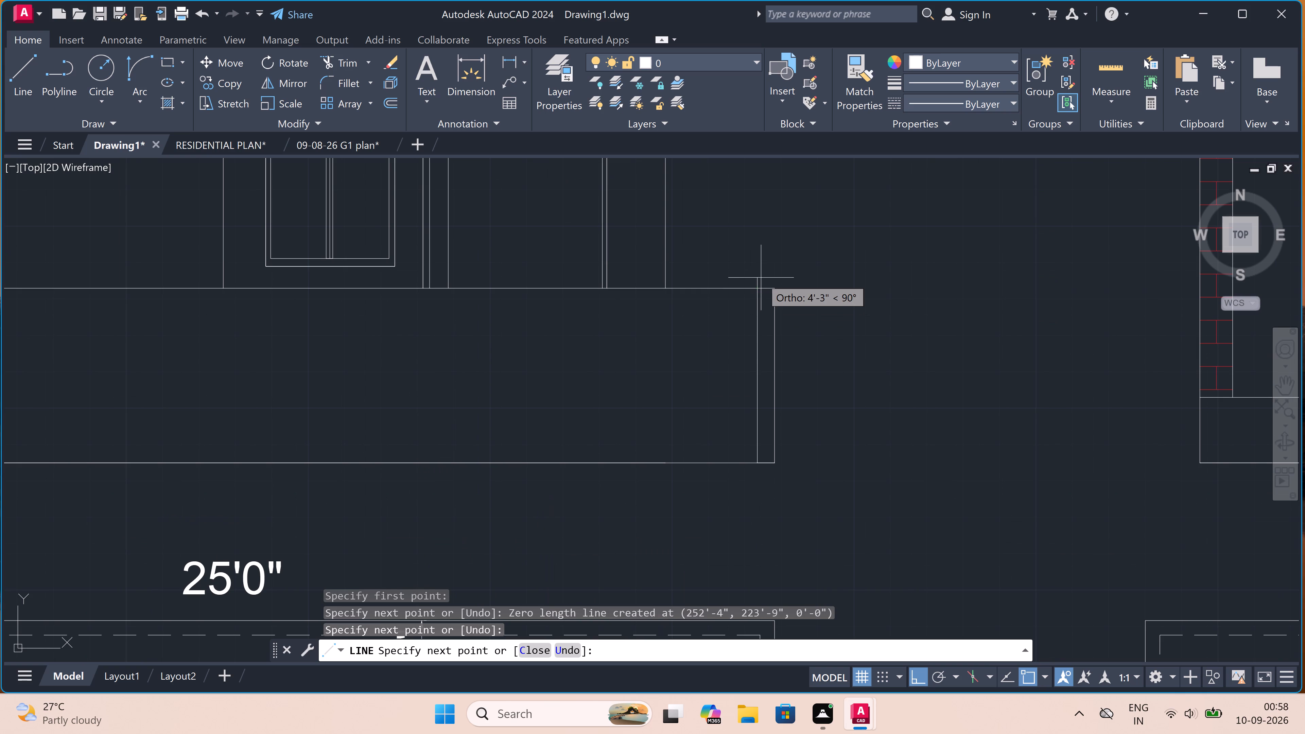
click(758, 275)
key(space)
key(space)
key(space)
key(space)
key(space)
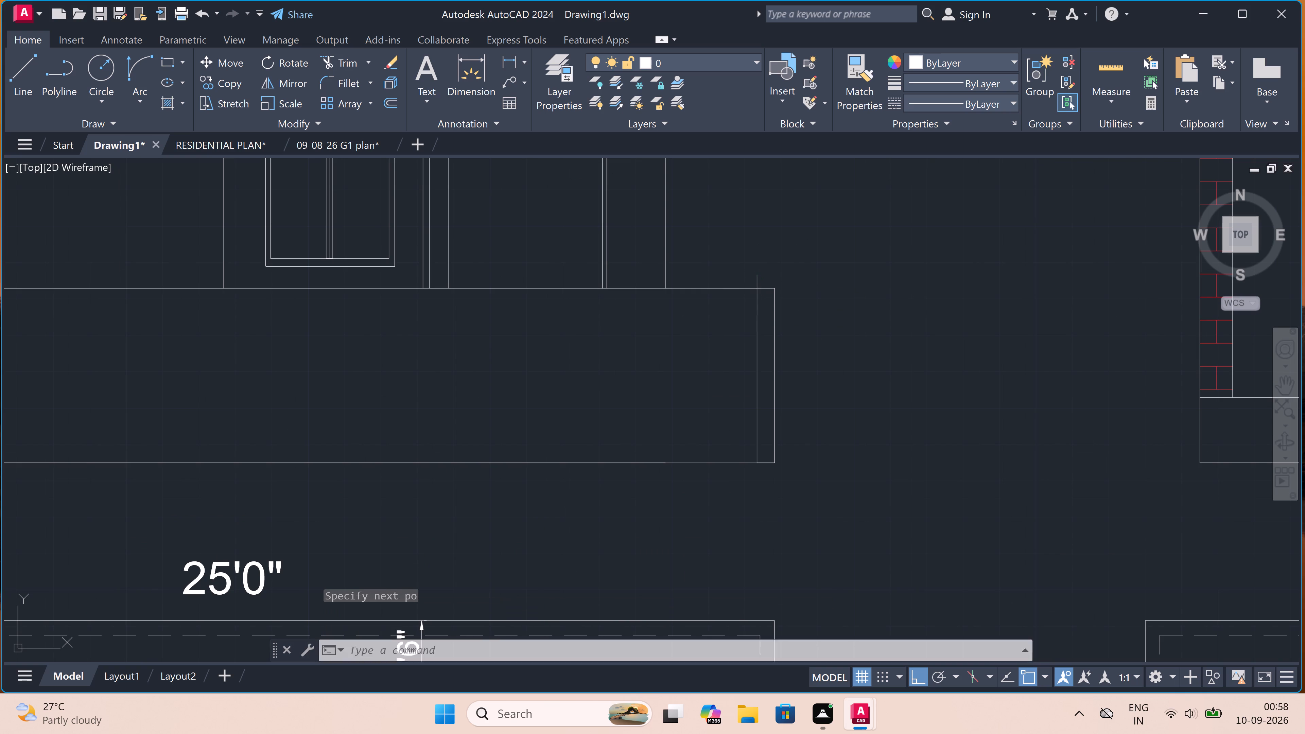
Draw the right-hand cap outline from the inner face's top, about 6" outward, down to the base's top-edge level, and back to the corner.
key(space)
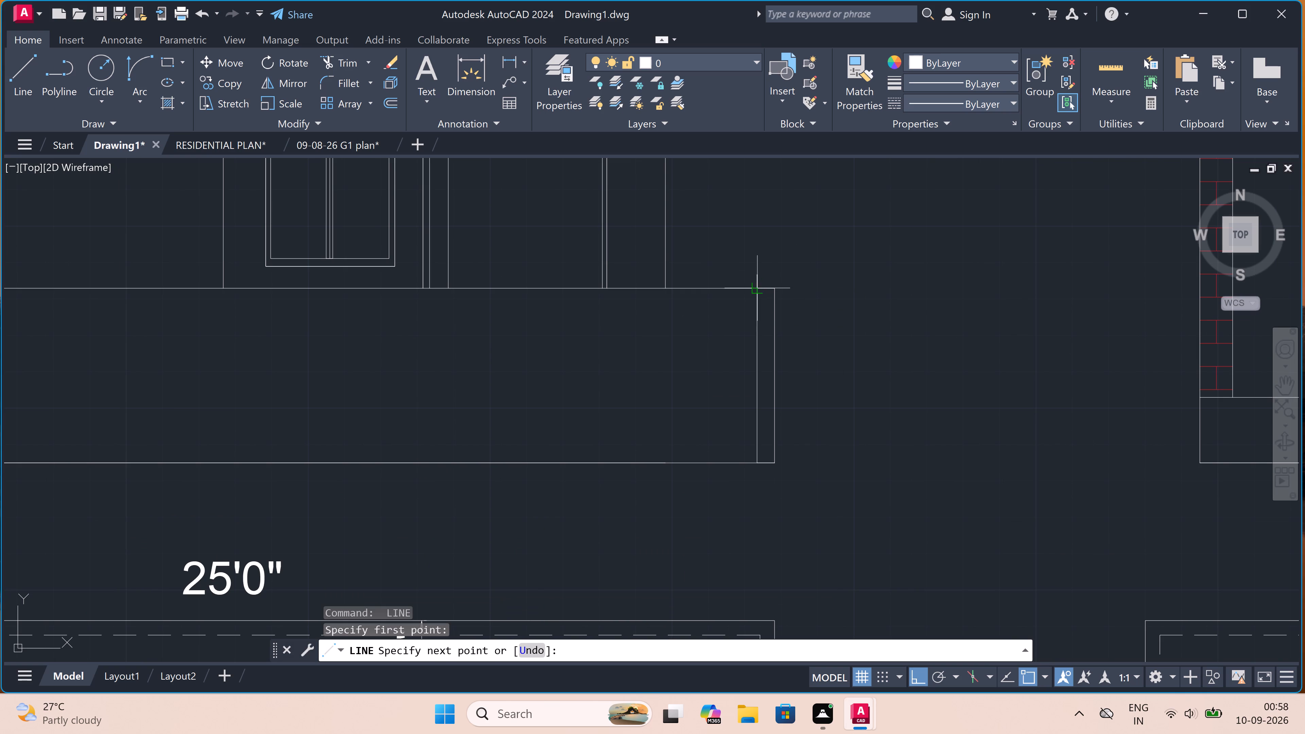
drag(758, 276, 766, 276)
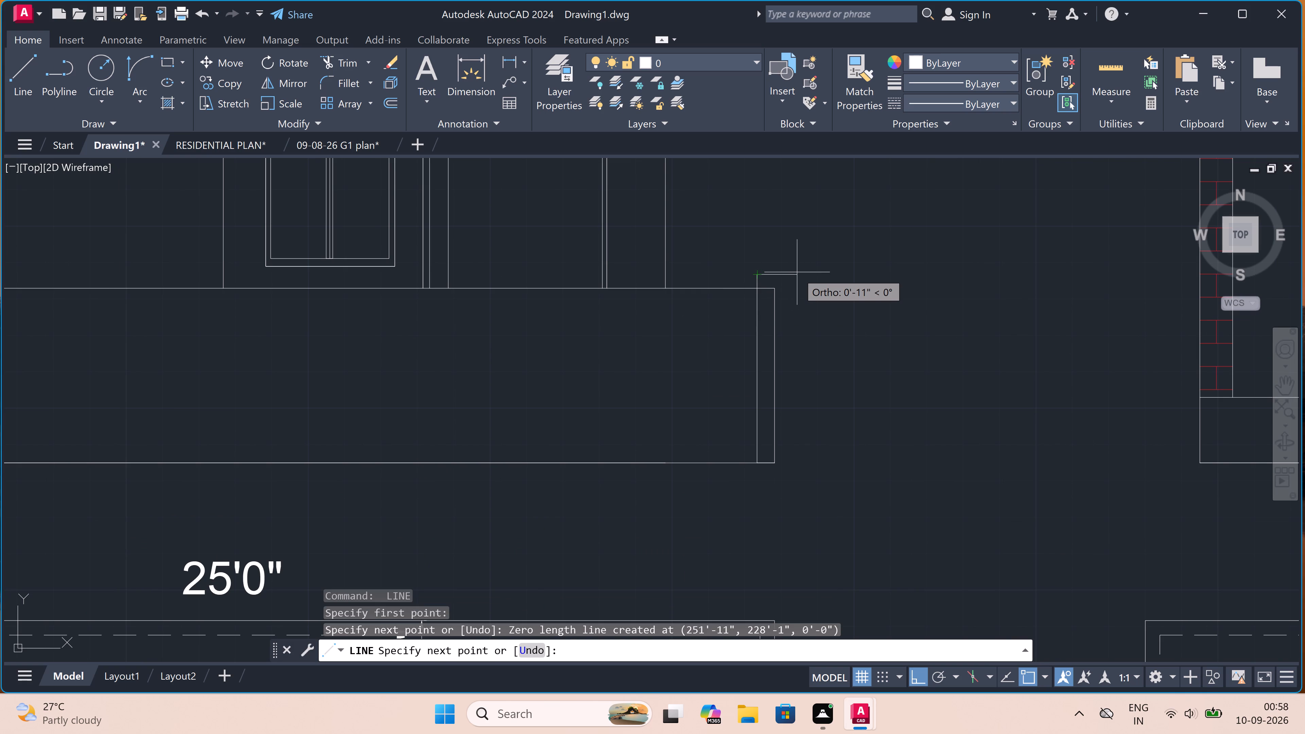
scroll(797, 272, down, 1)
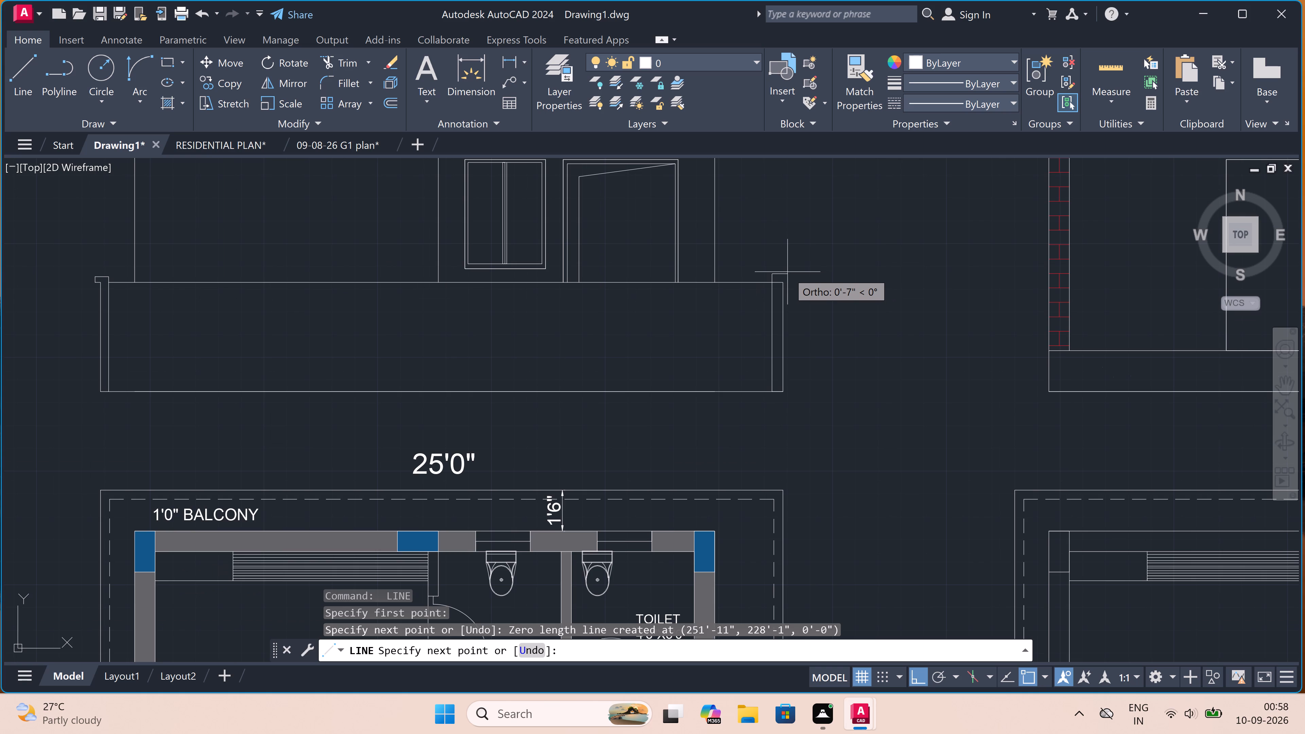
scroll(787, 272, up, 2)
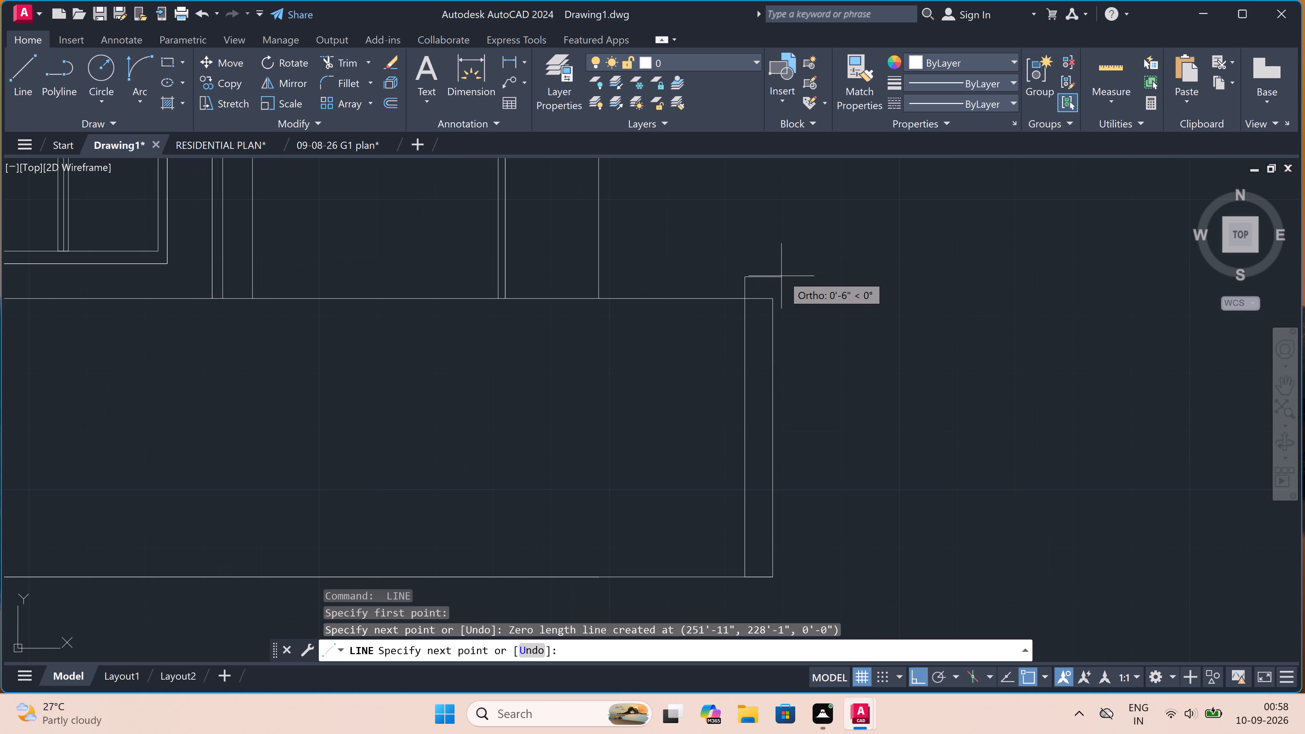
click(784, 275)
scroll(781, 294, up, 2)
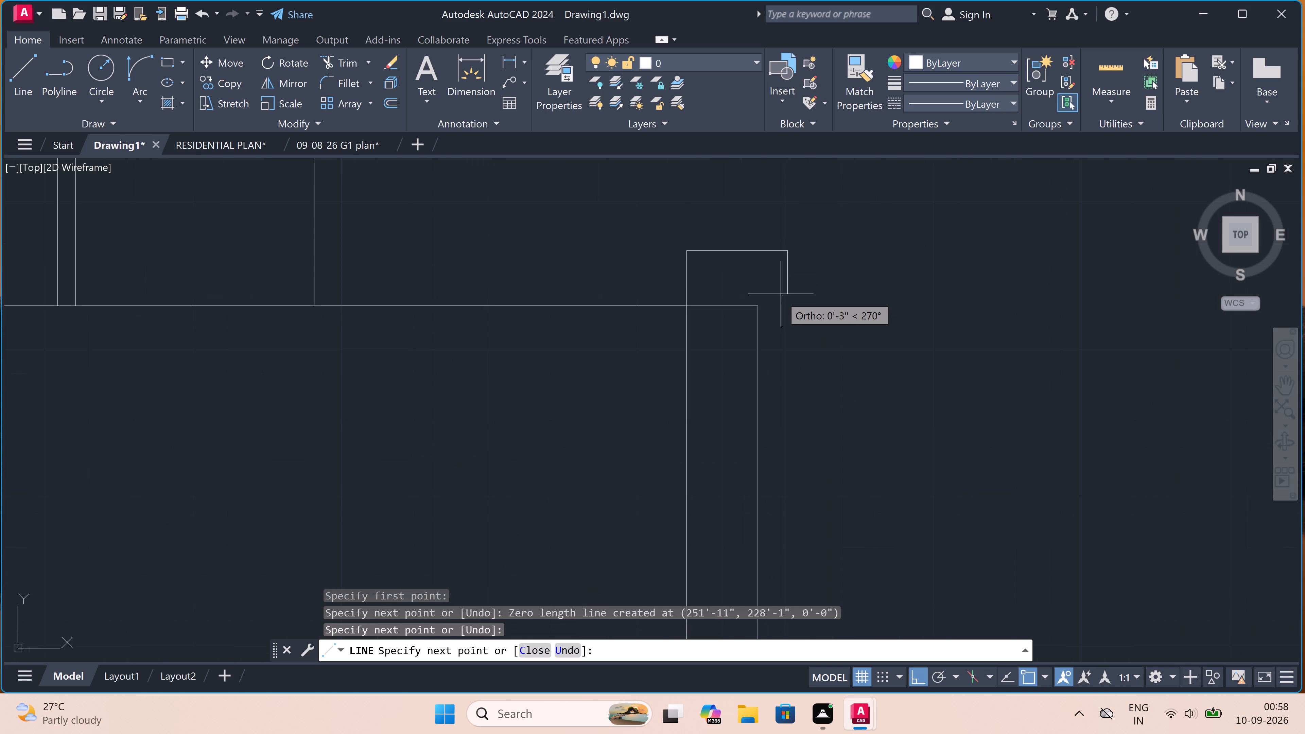
click(783, 304)
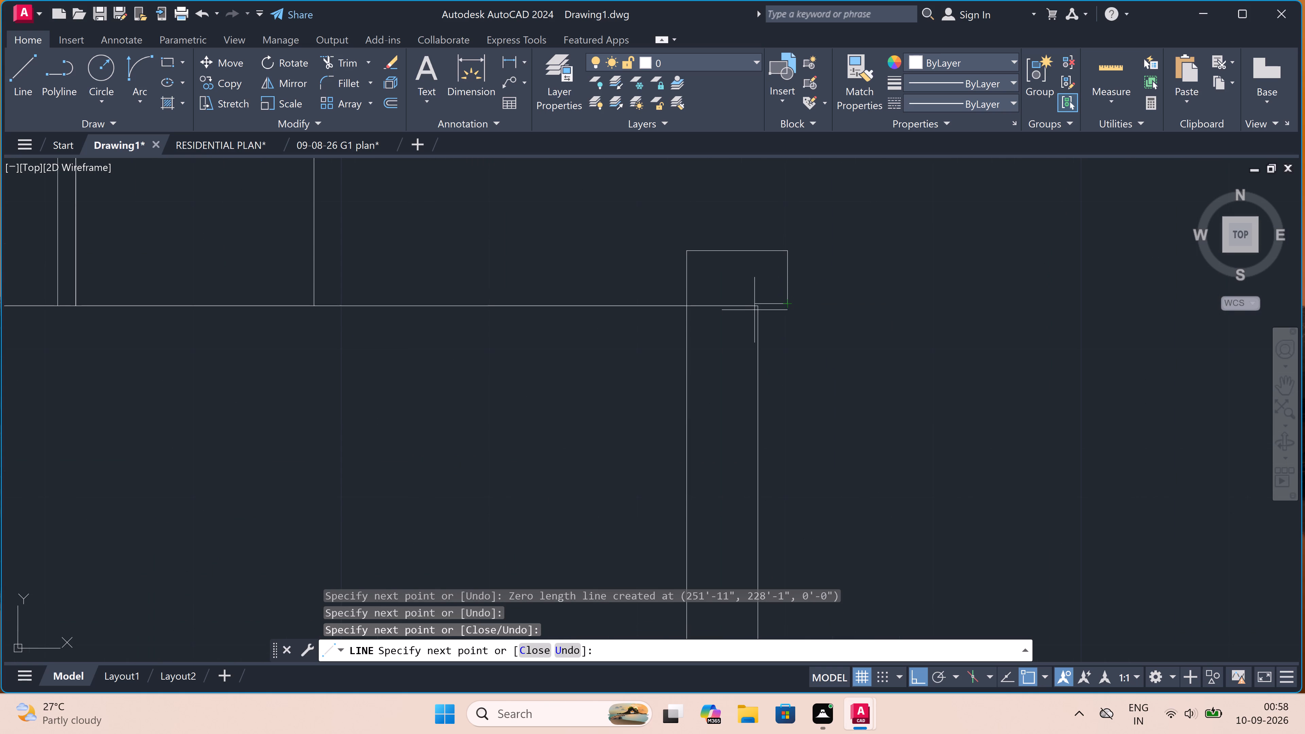
scroll(797, 330, up, 2)
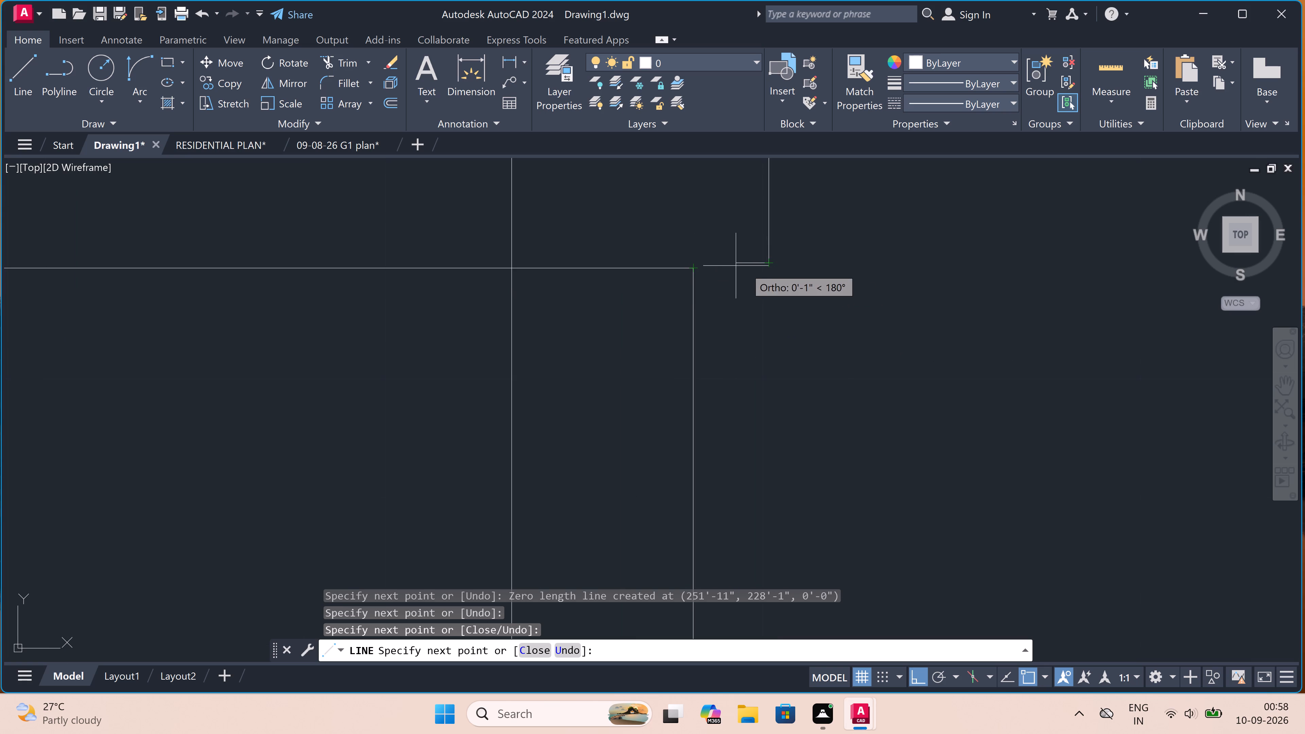
click(770, 266)
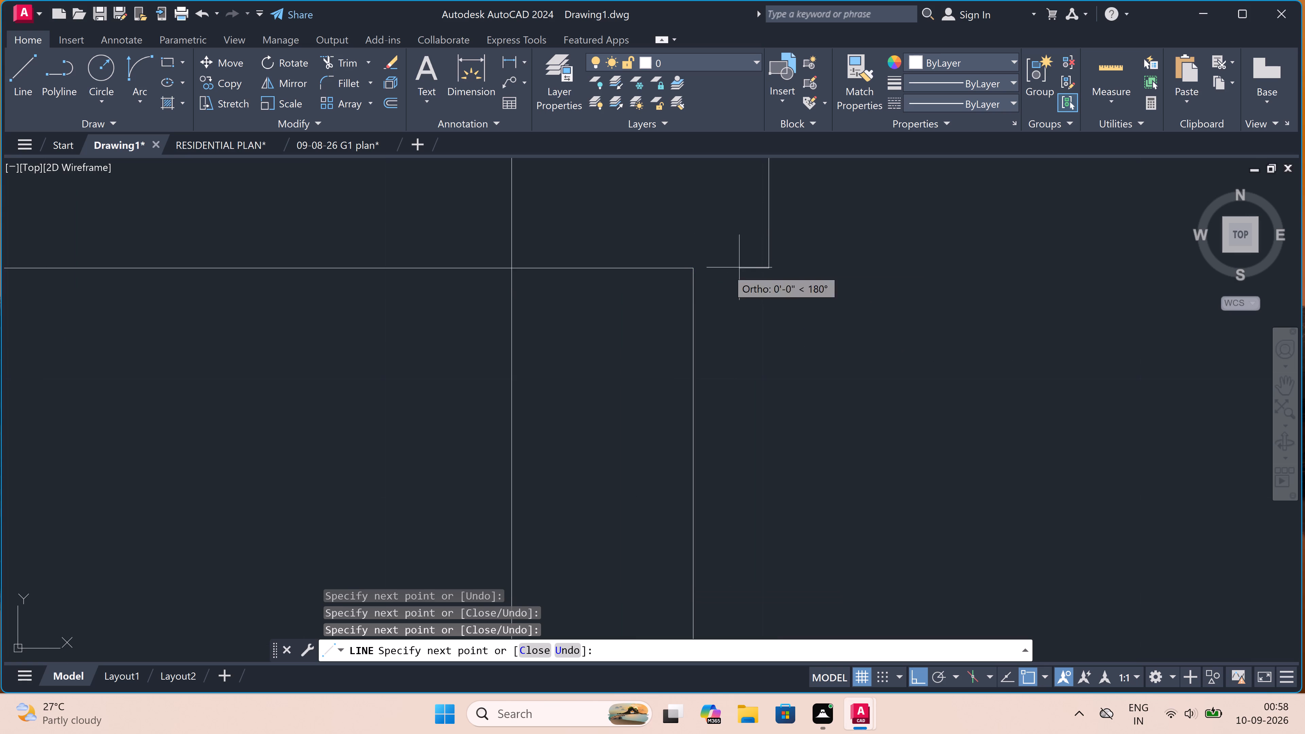
click(689, 266)
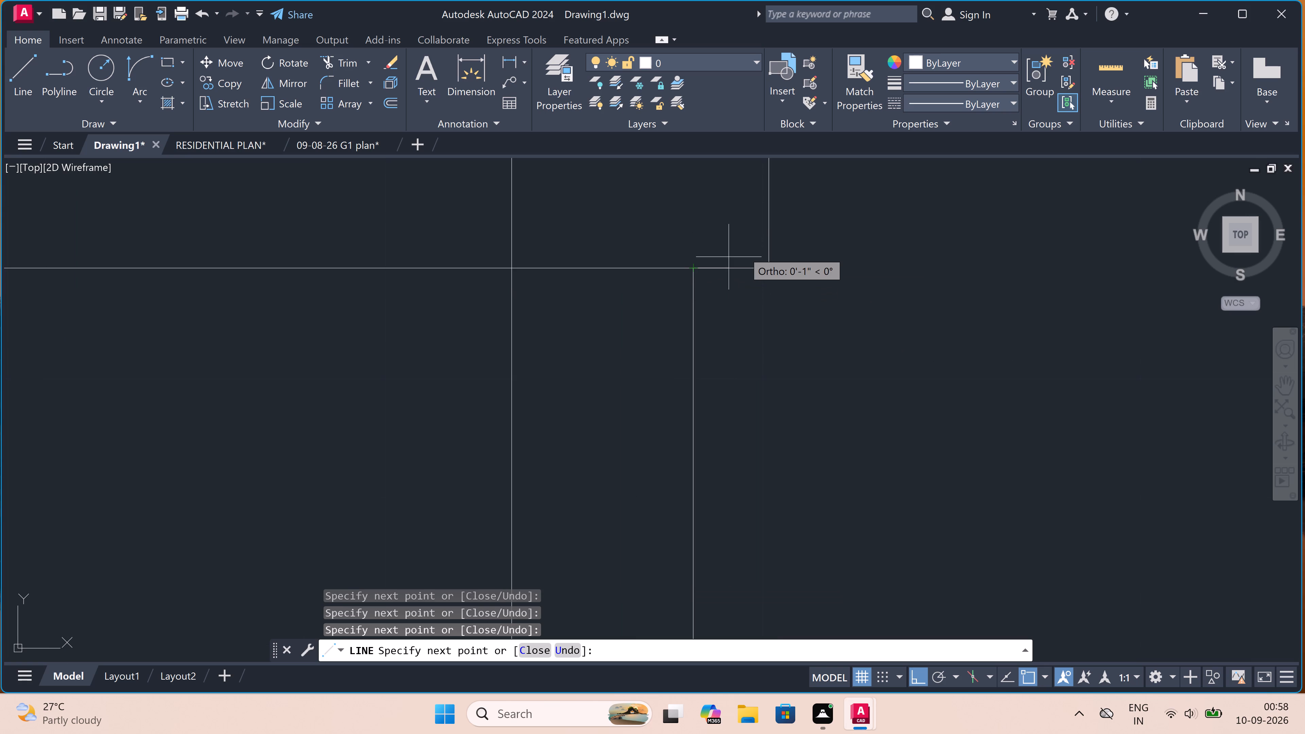
key(Escape)
Trim off the base's top-edge segment between the two right-hand wall lines beneath the cap.
text(tr)
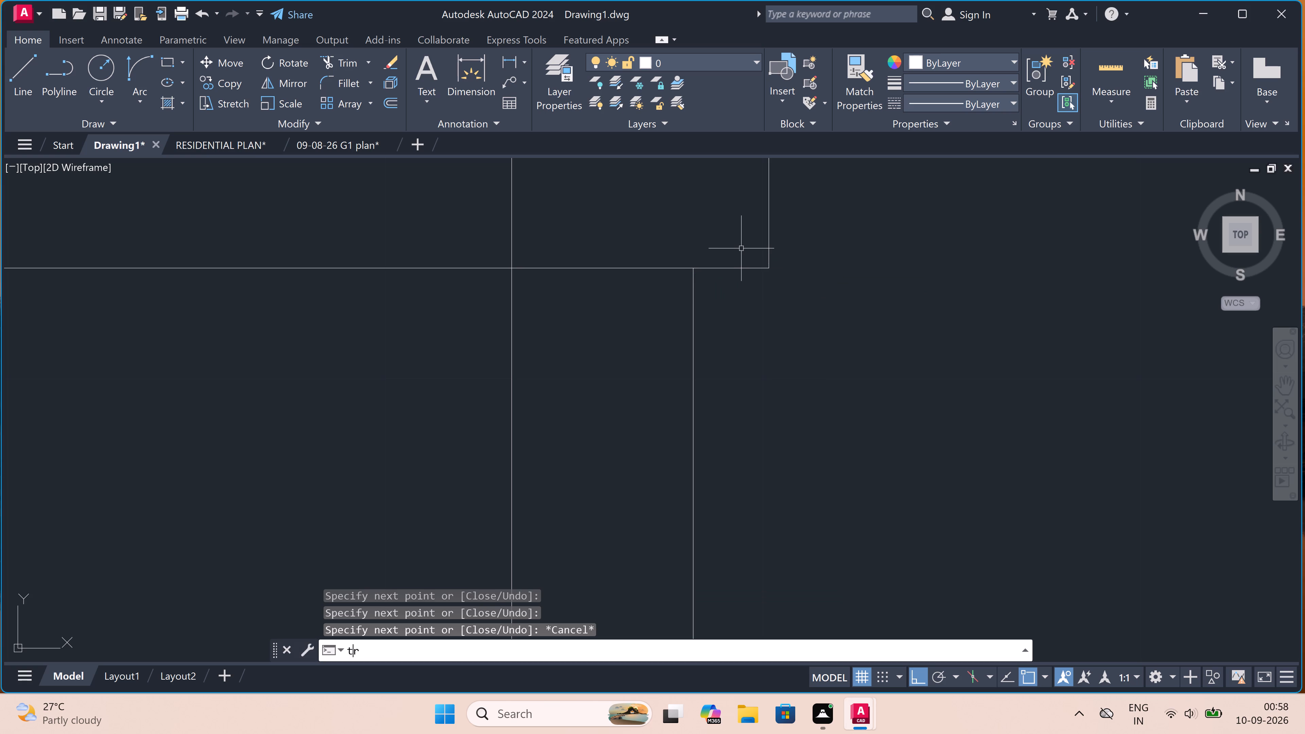
key(space)
drag(602, 236, 599, 307)
click(597, 340)
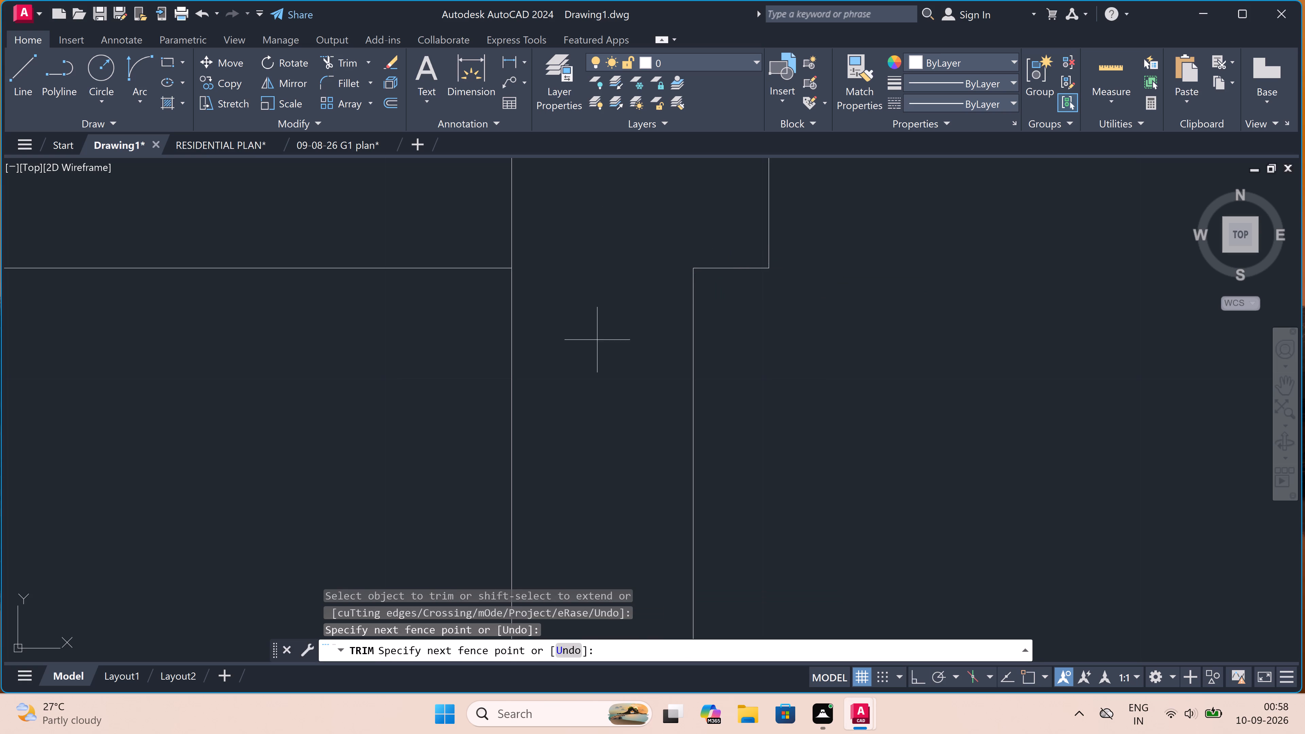
scroll(598, 324, down, 8)
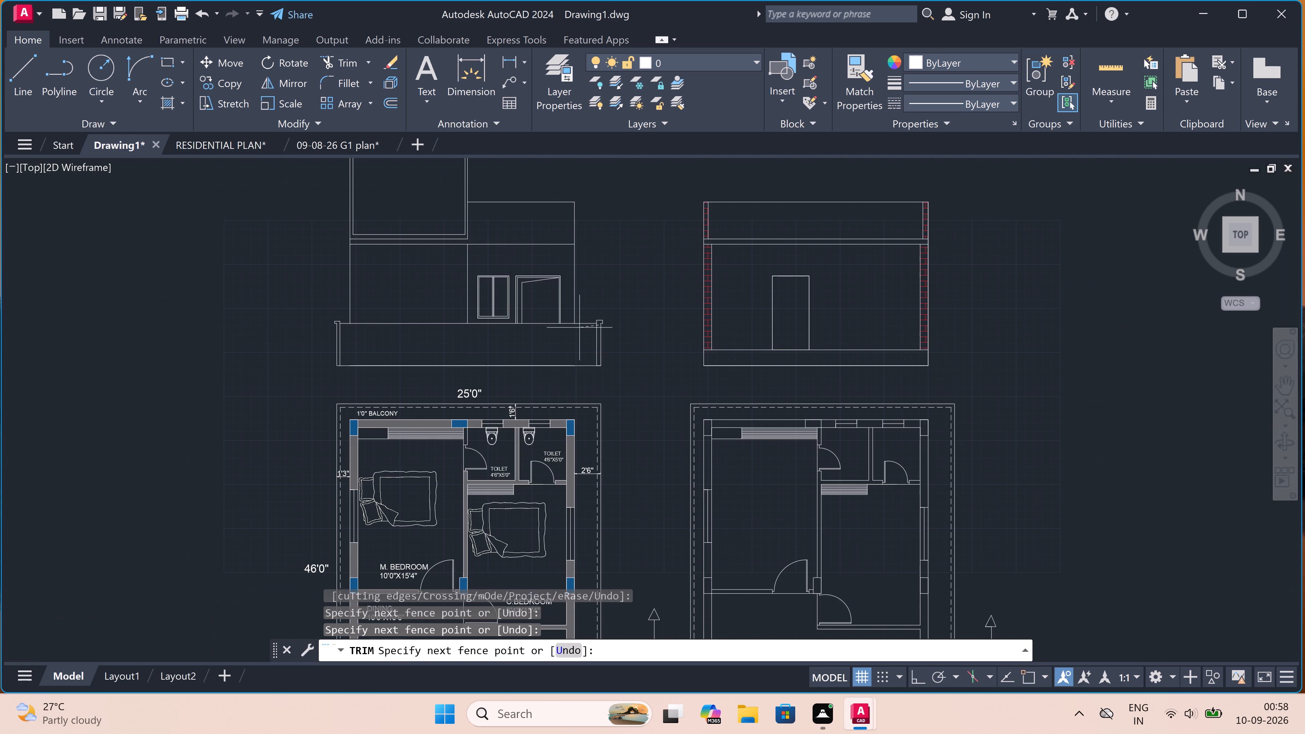
scroll(315, 322, up, 2)
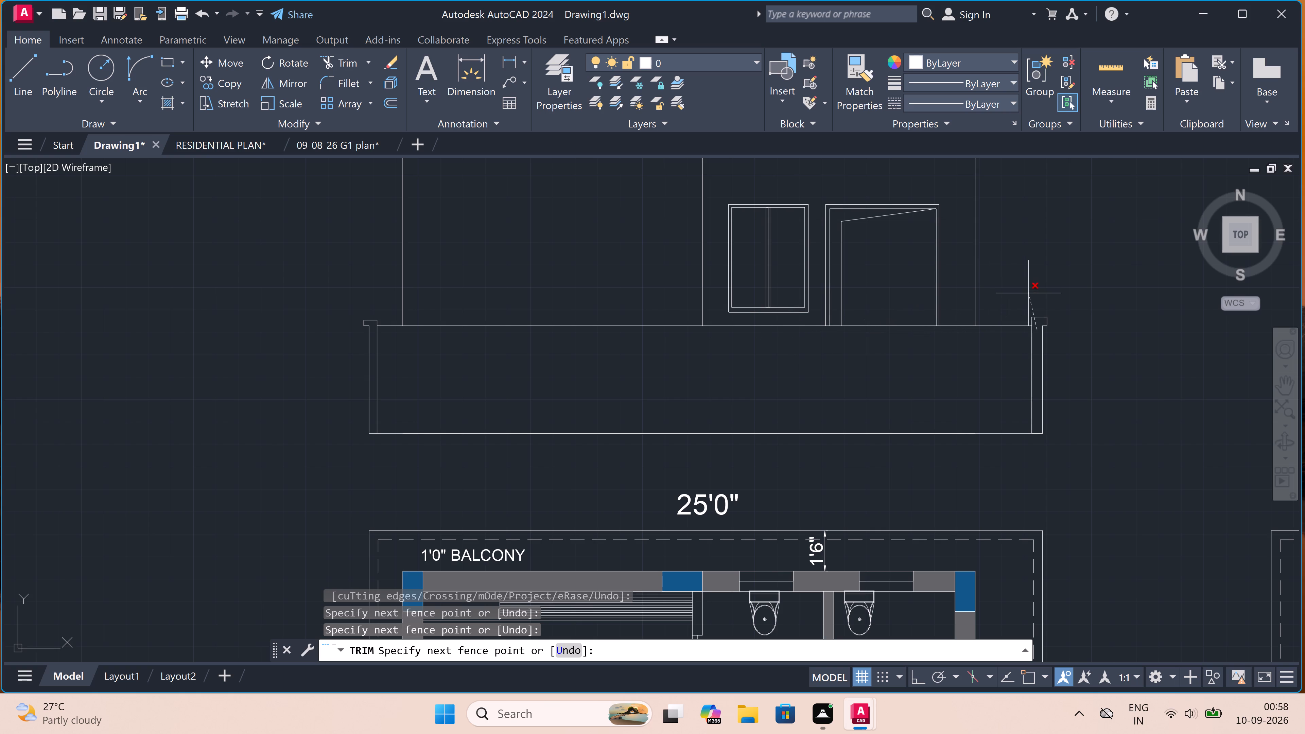
click(1042, 324)
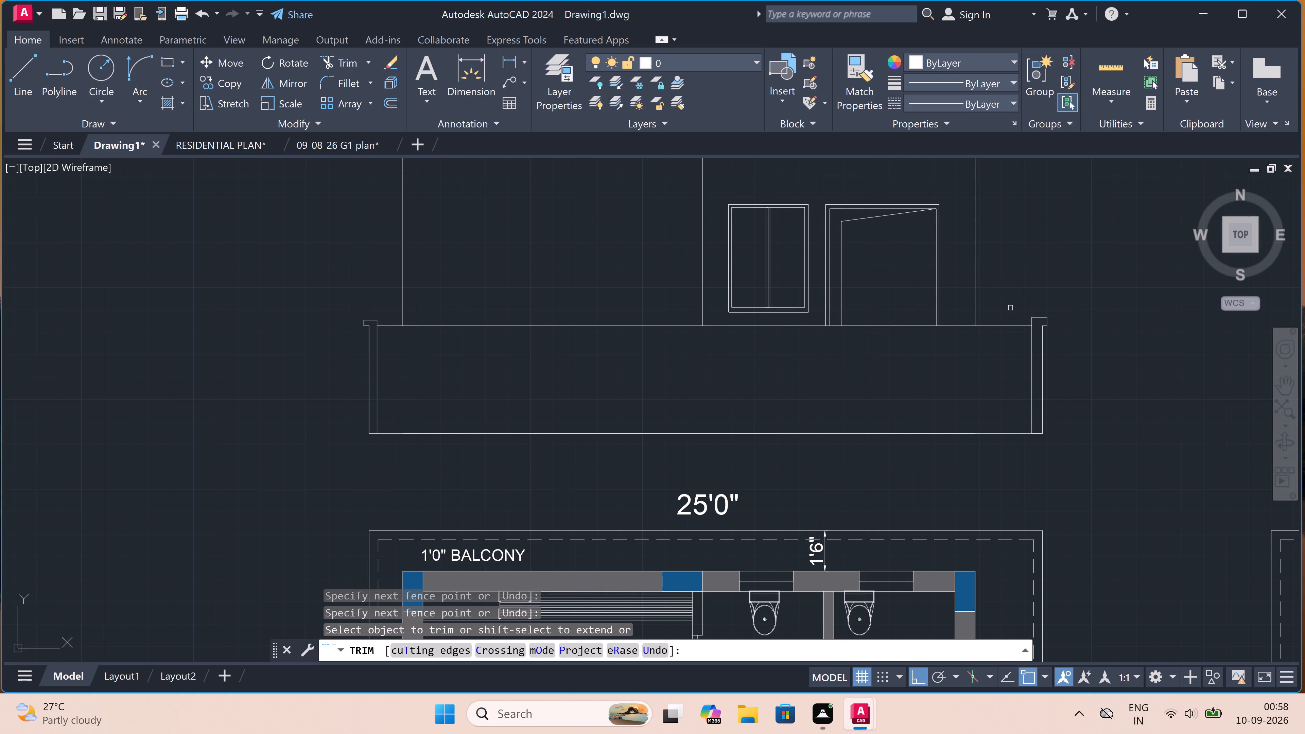
key(Escape)
Erase the outer vertical line of the left-hand wall profile.
scroll(372, 348, up, 1)
click(368, 347)
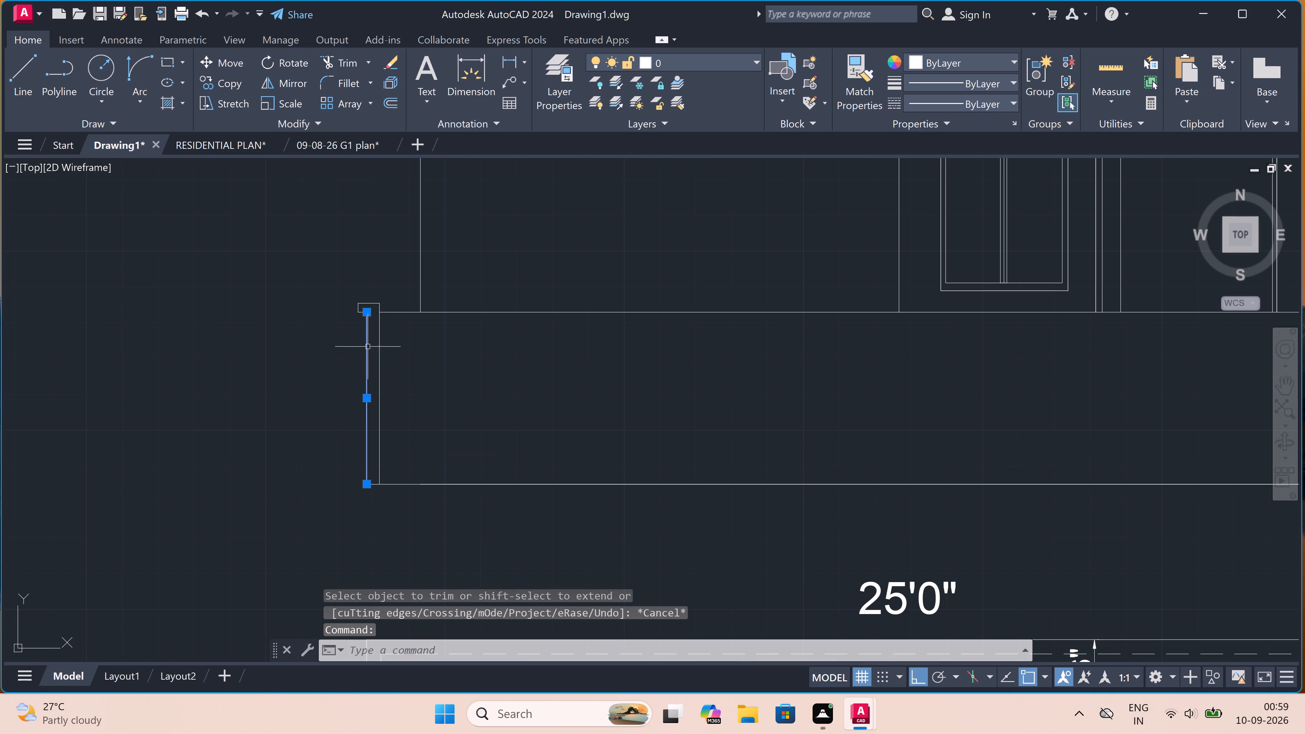
key(Delete)
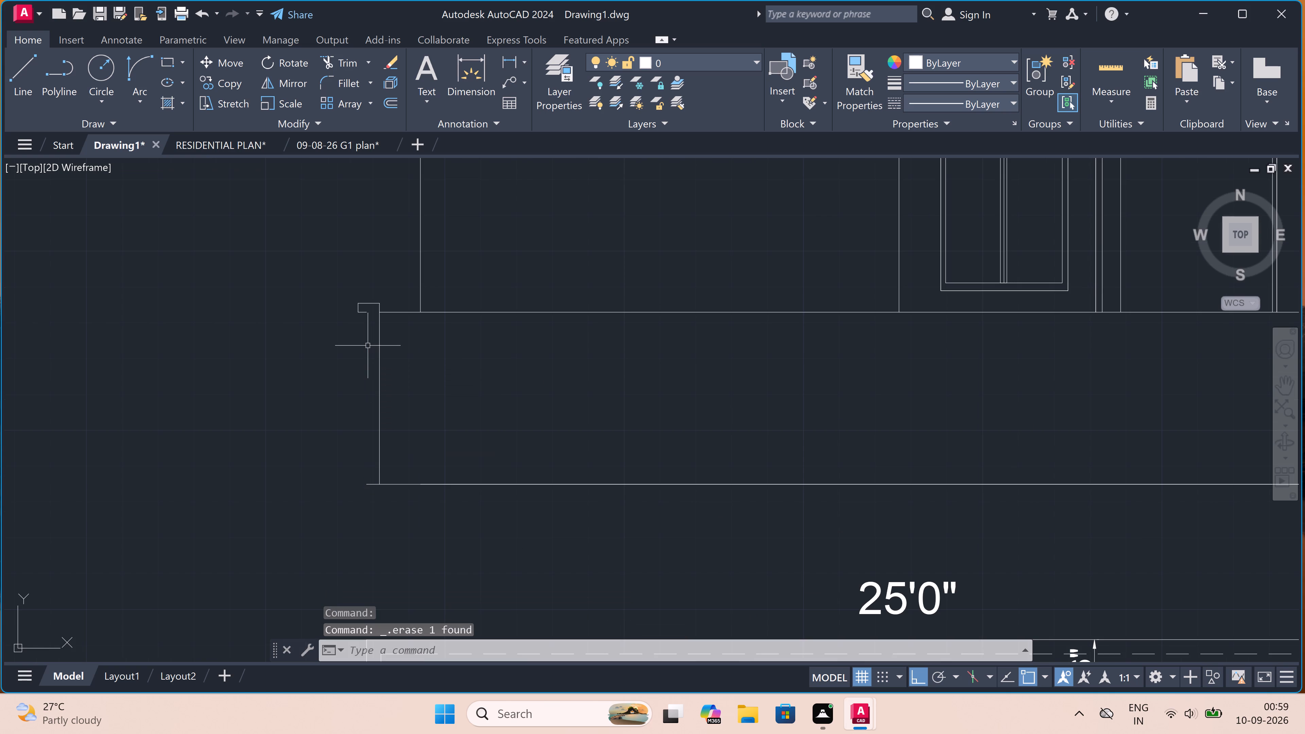
Redraw the left-hand wall's outer face by extending the base's bottom edge about 1" outward and running straight up to the cap's underside.
text(l)
key(space)
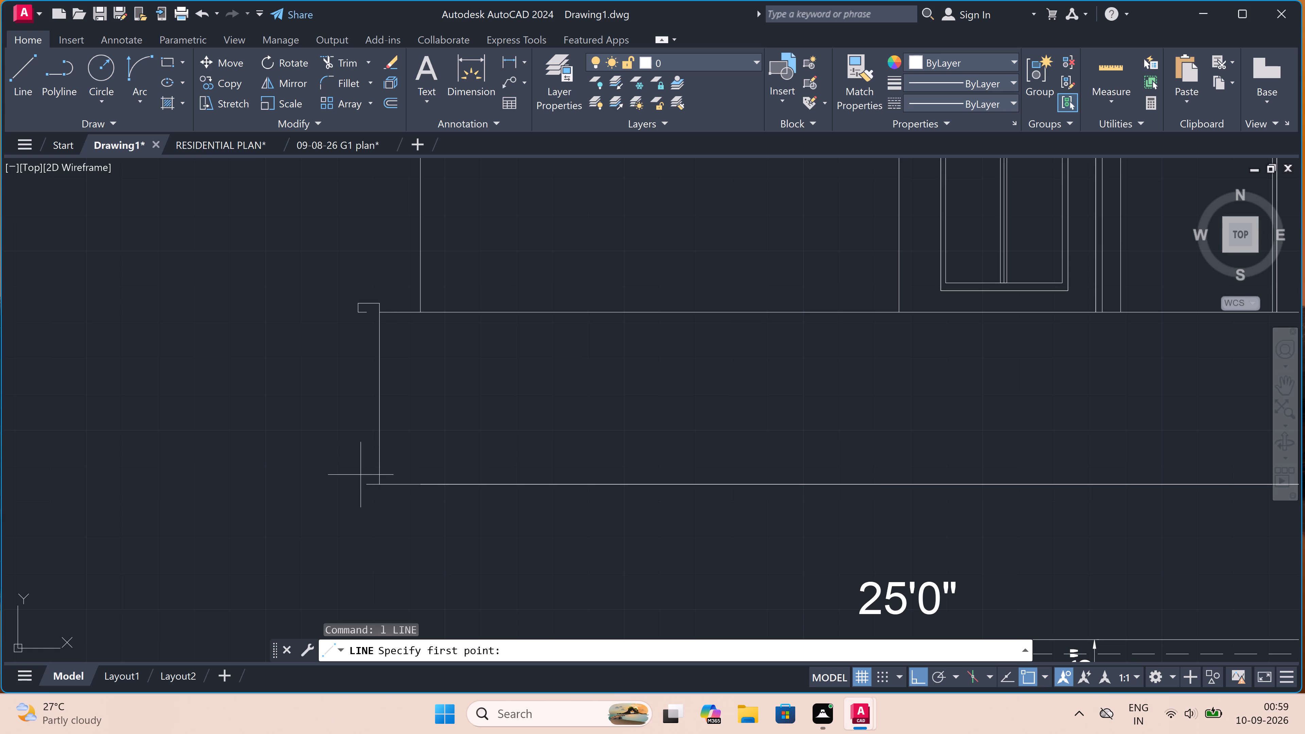
double_click(371, 484)
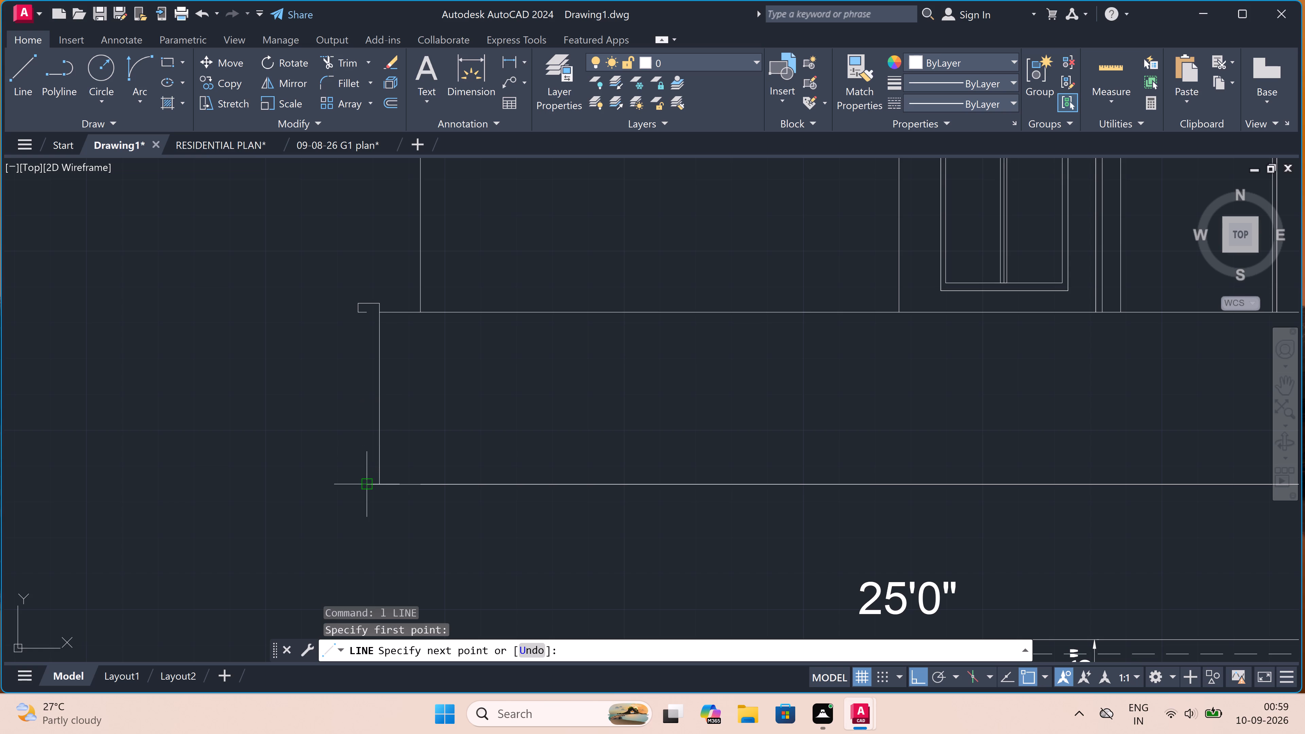
scroll(357, 484, up, 2)
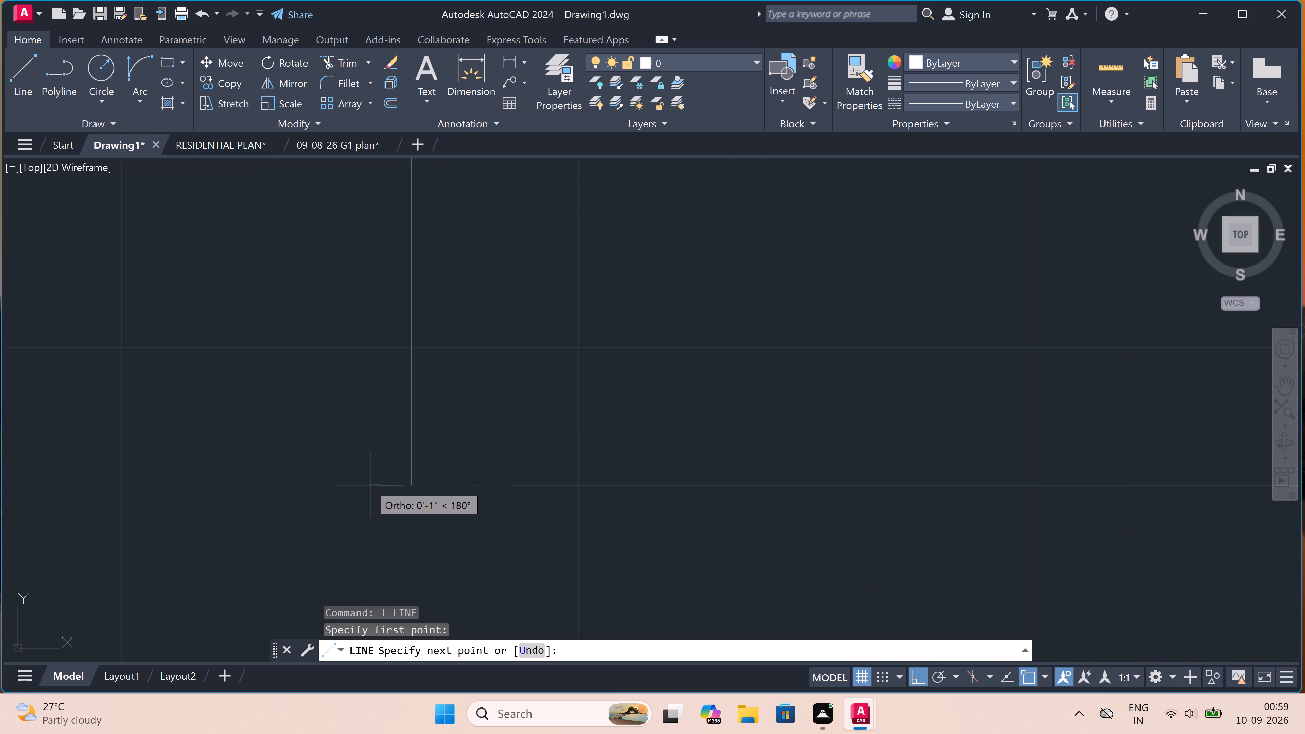
click(370, 485)
scroll(371, 418, down, 3)
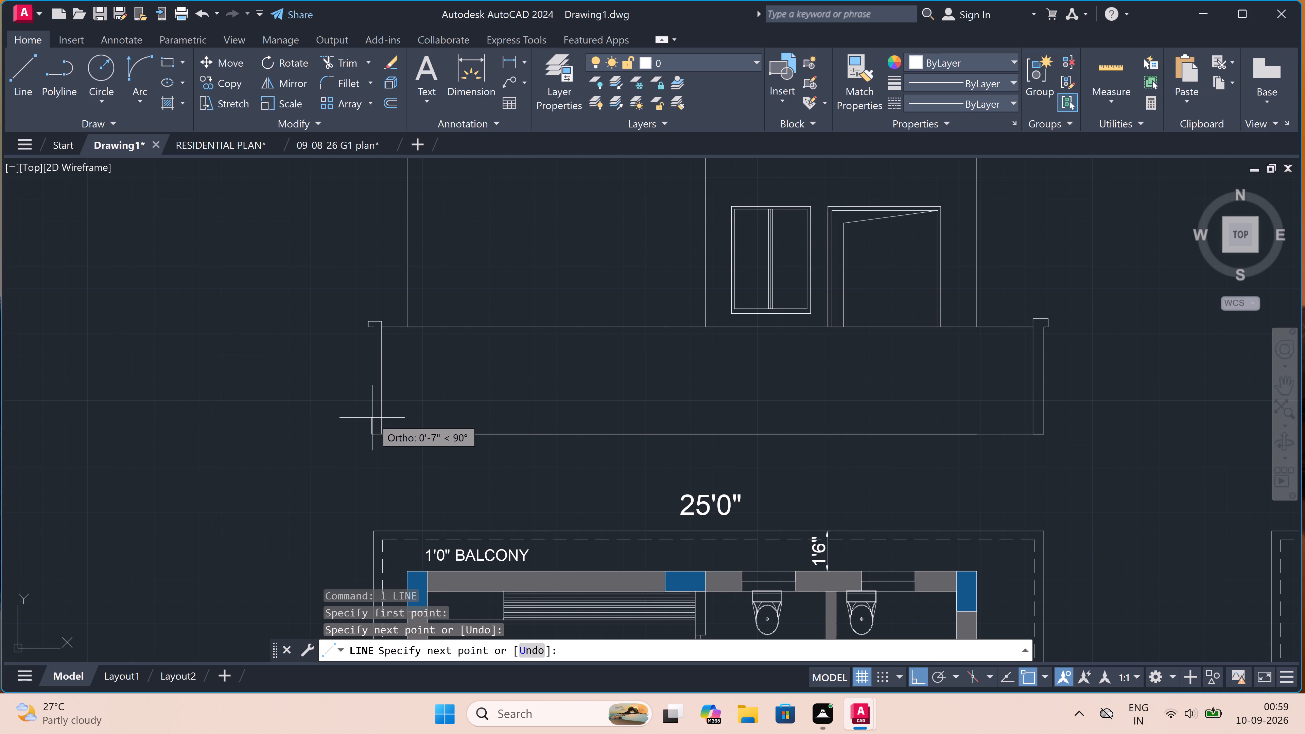
scroll(372, 347, up, 3)
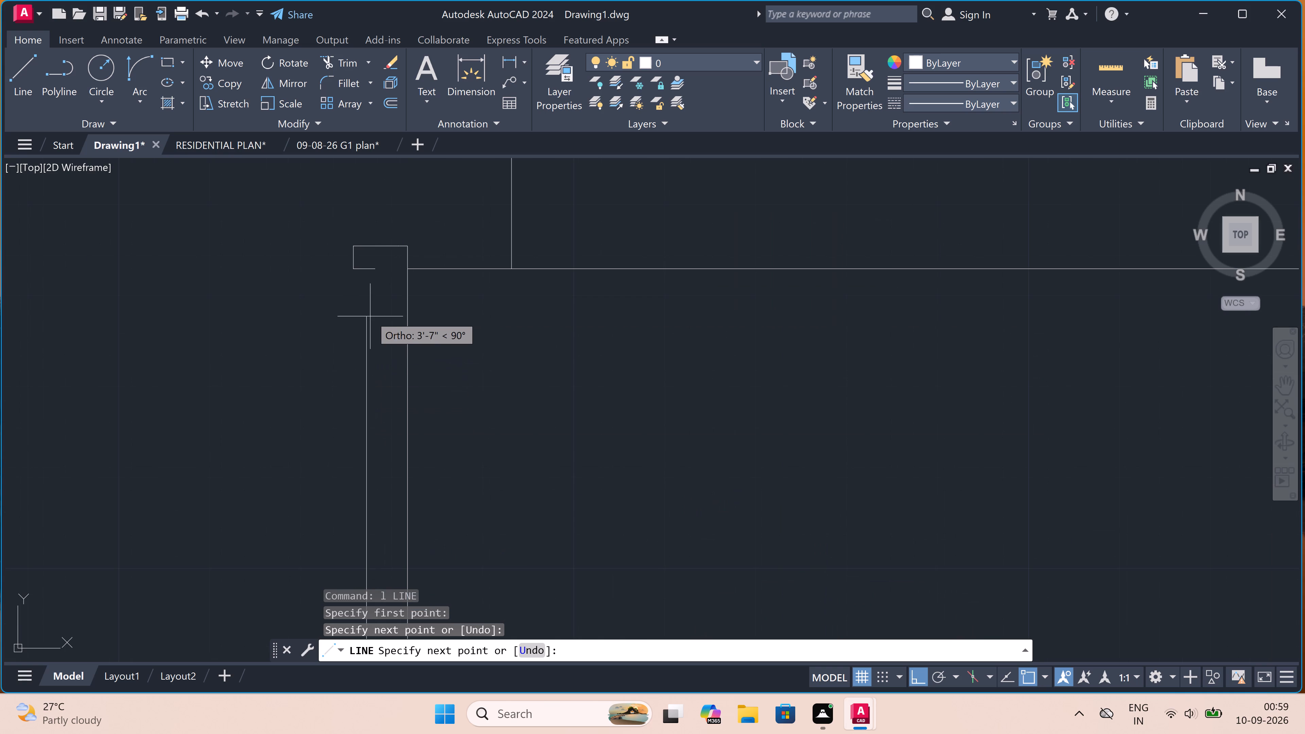
click(369, 272)
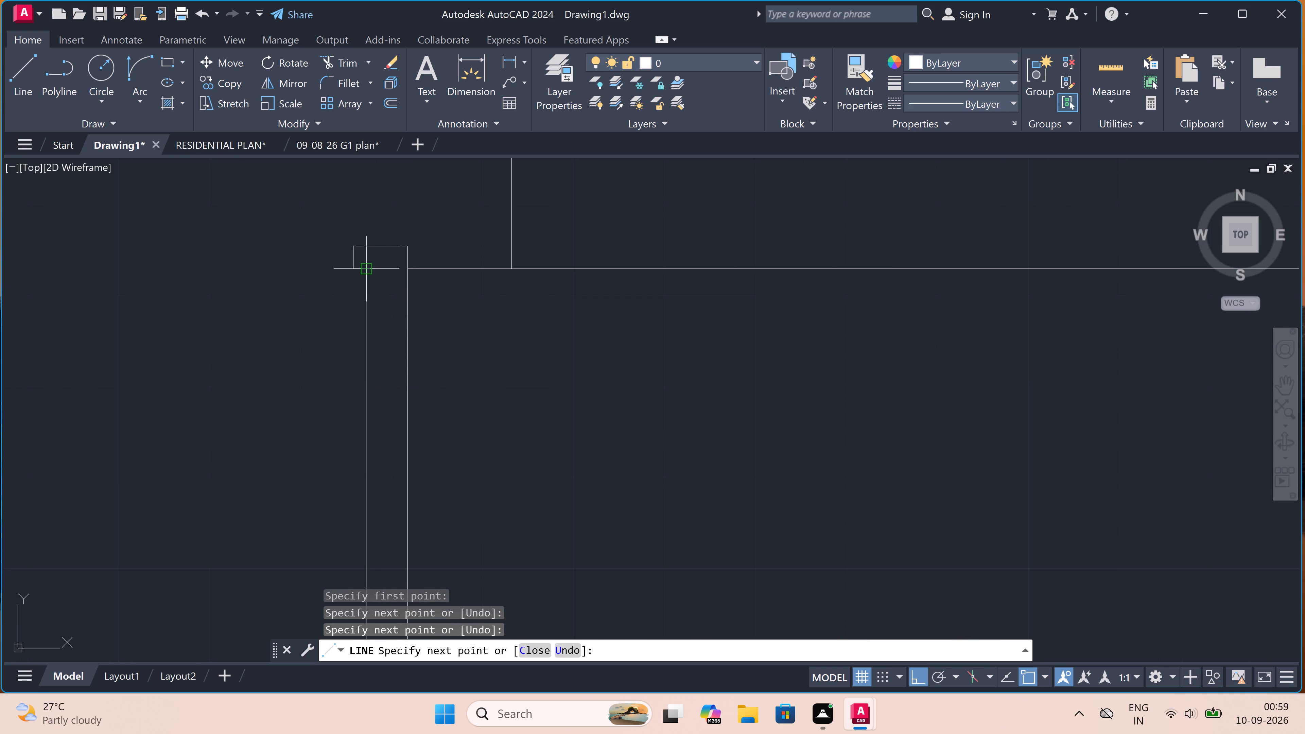
key(Escape)
Trim off the left cap's underside segment that projects inward past the new outer wall line.
text(tr)
key(space)
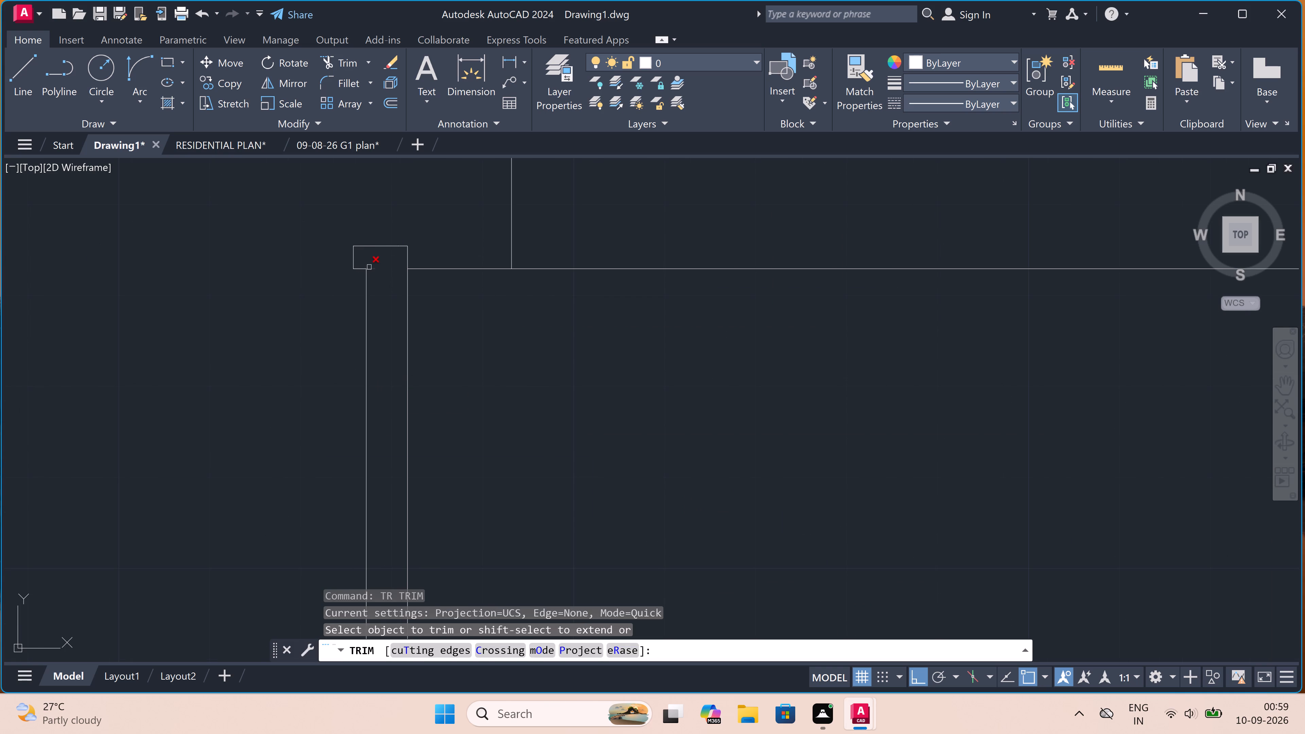
click(369, 266)
click(373, 275)
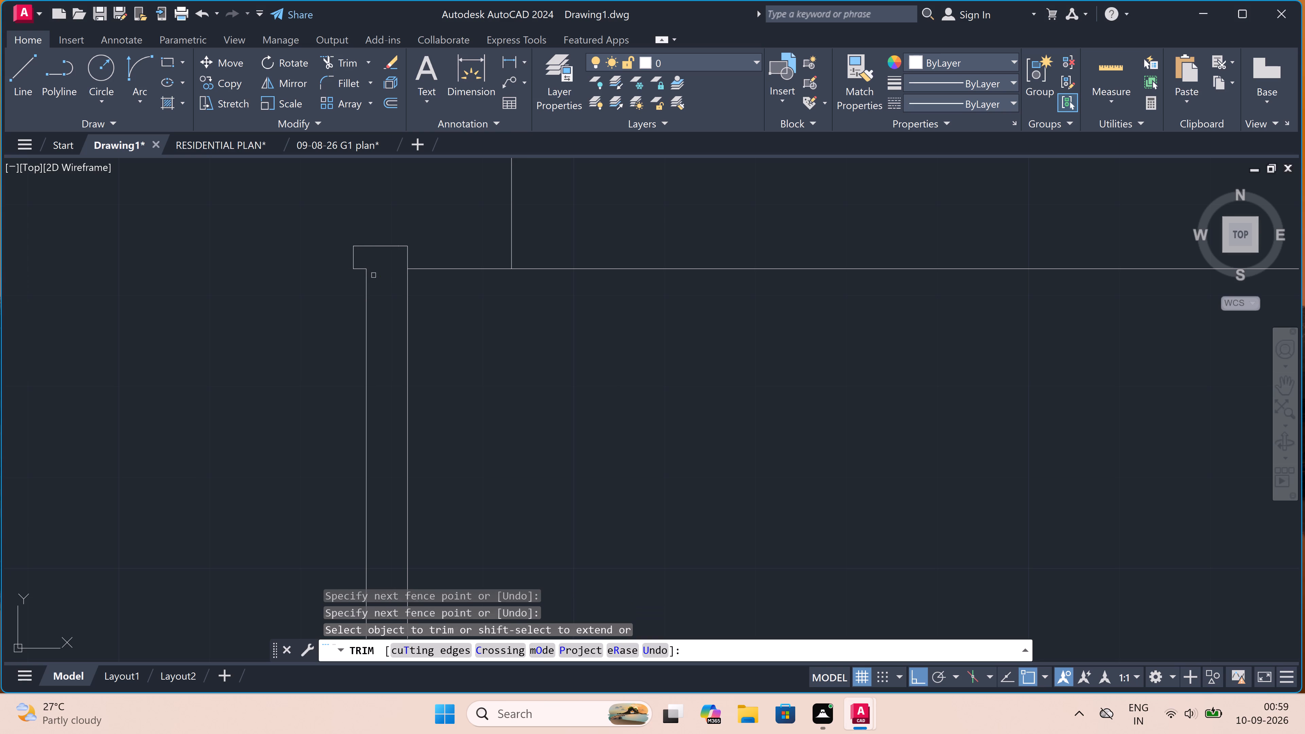
Extend the left cap about 1" outward with lines running about 2" down and back to the wall's outer face.
key(Escape)
text(l)
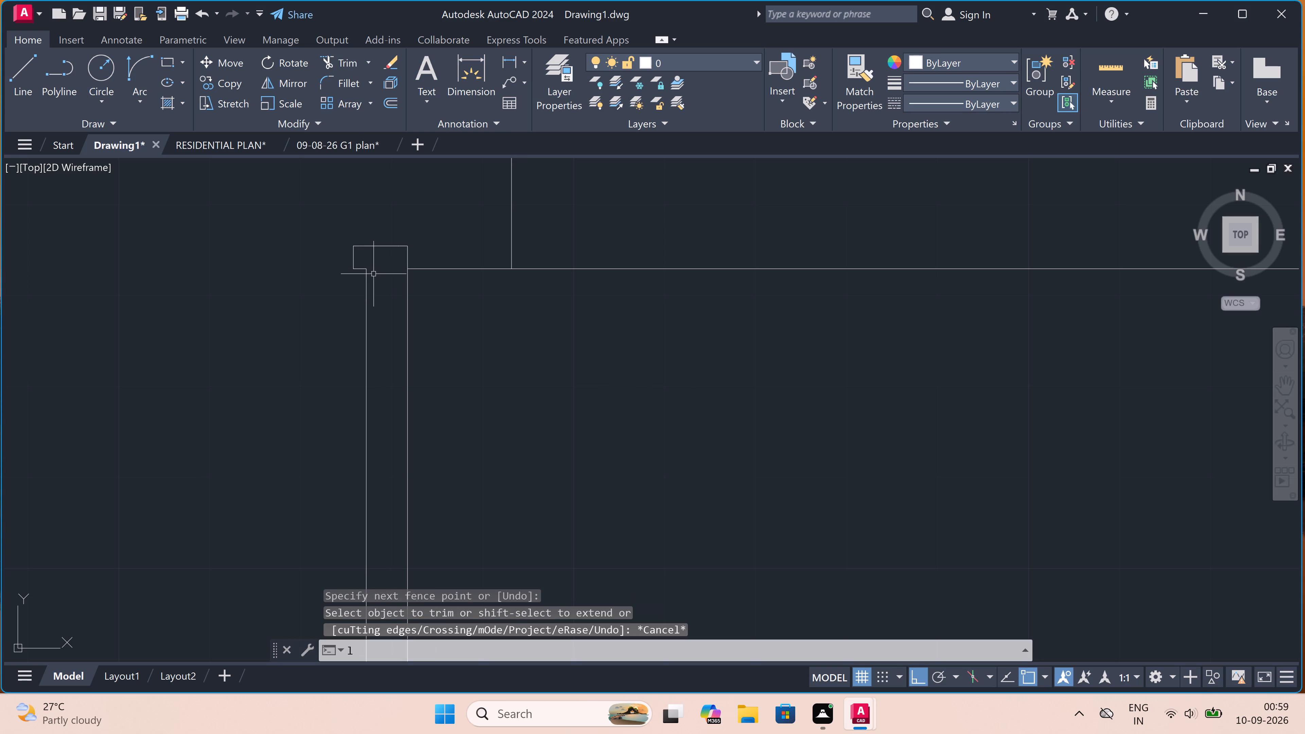
key(space)
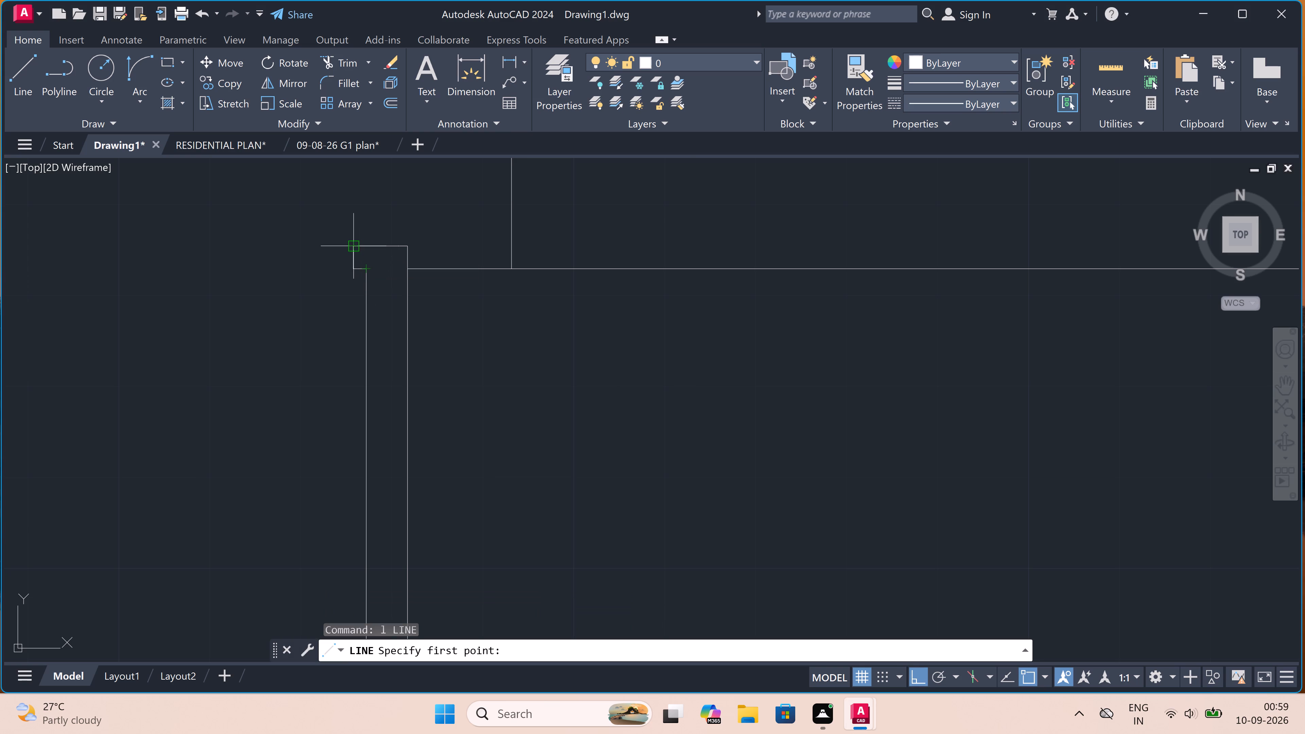
click(352, 243)
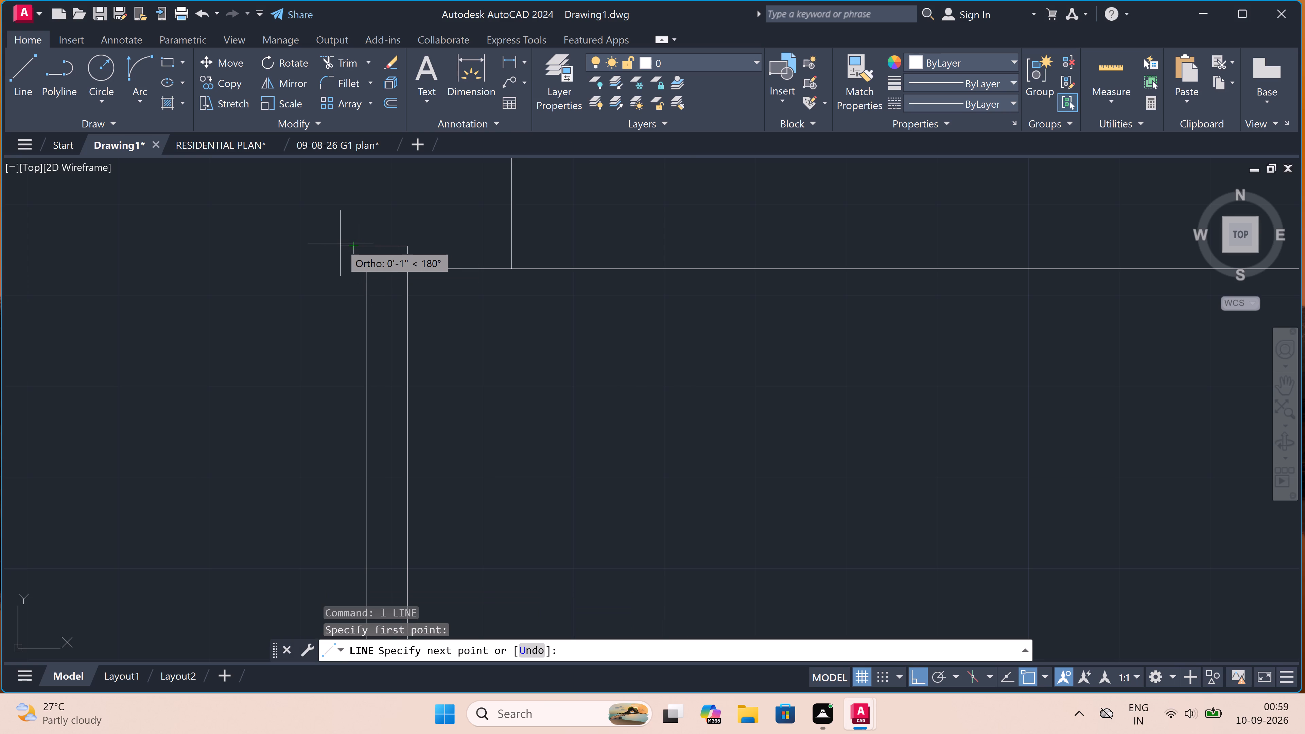
drag(342, 243, 343, 258)
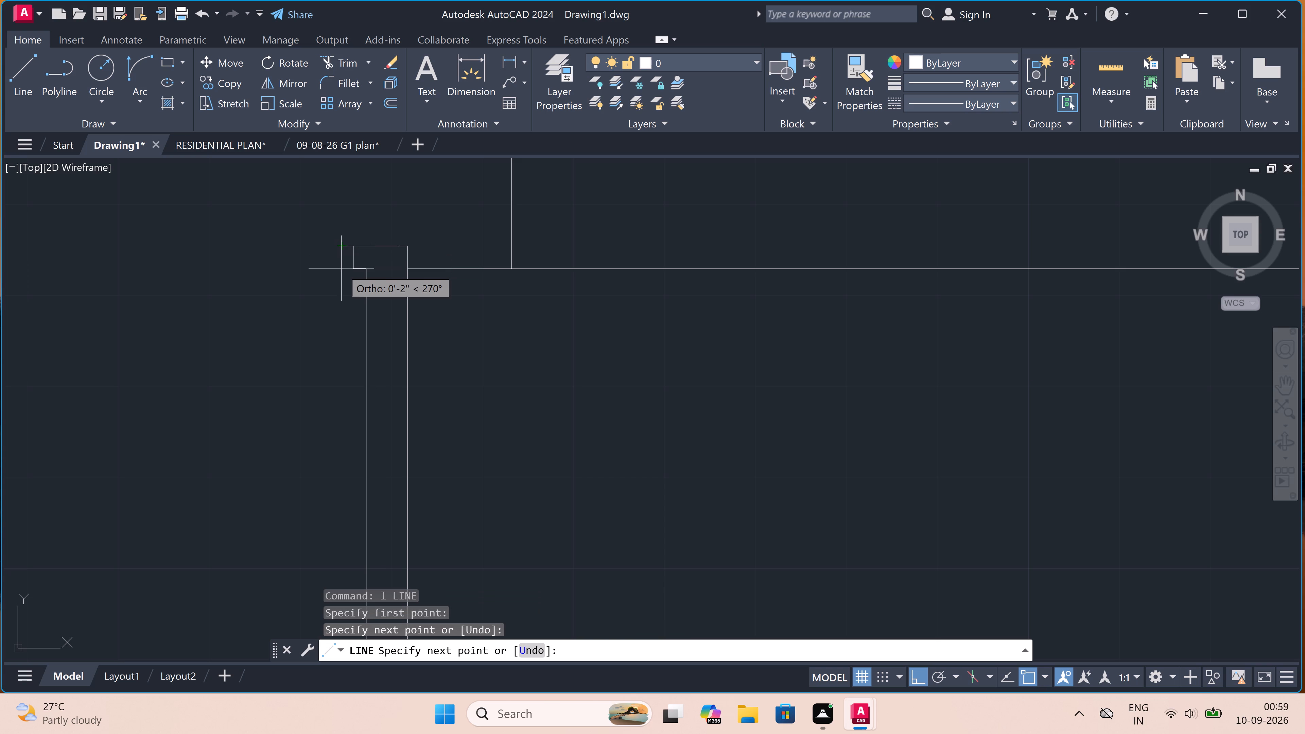
click(341, 270)
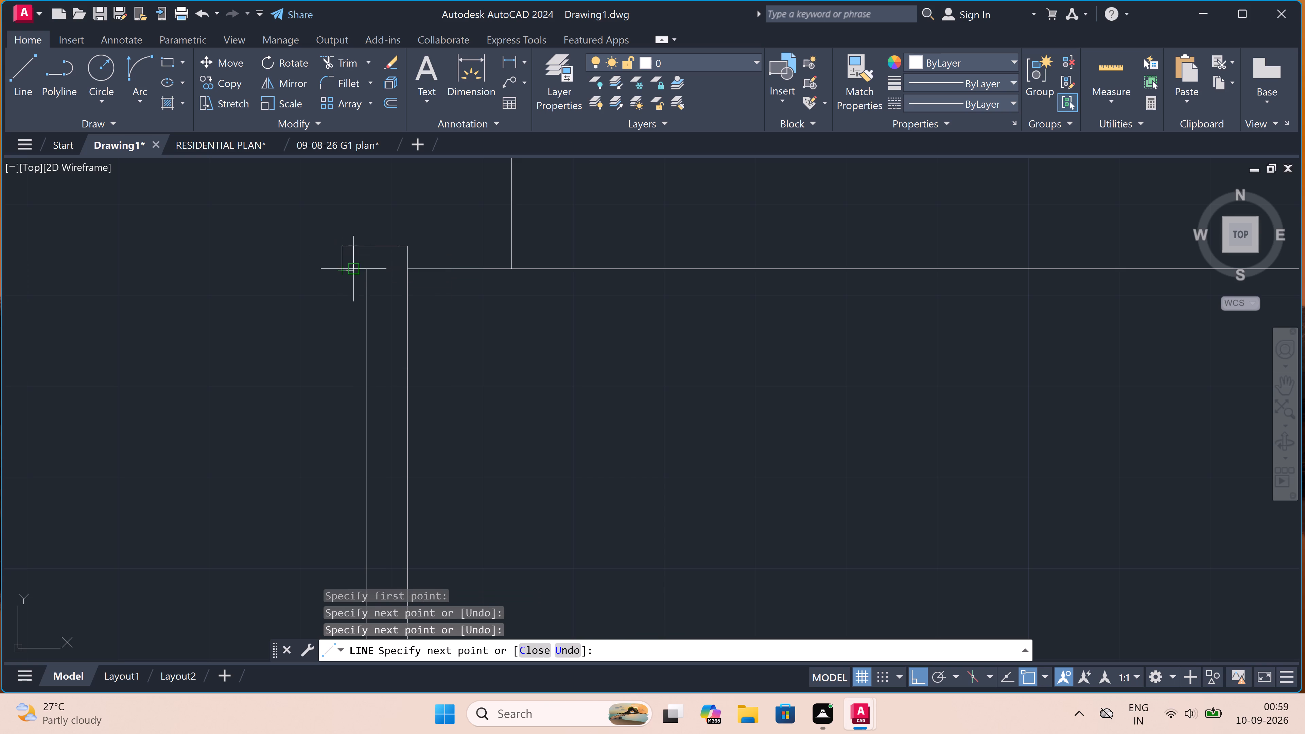
scroll(366, 267, up, 3)
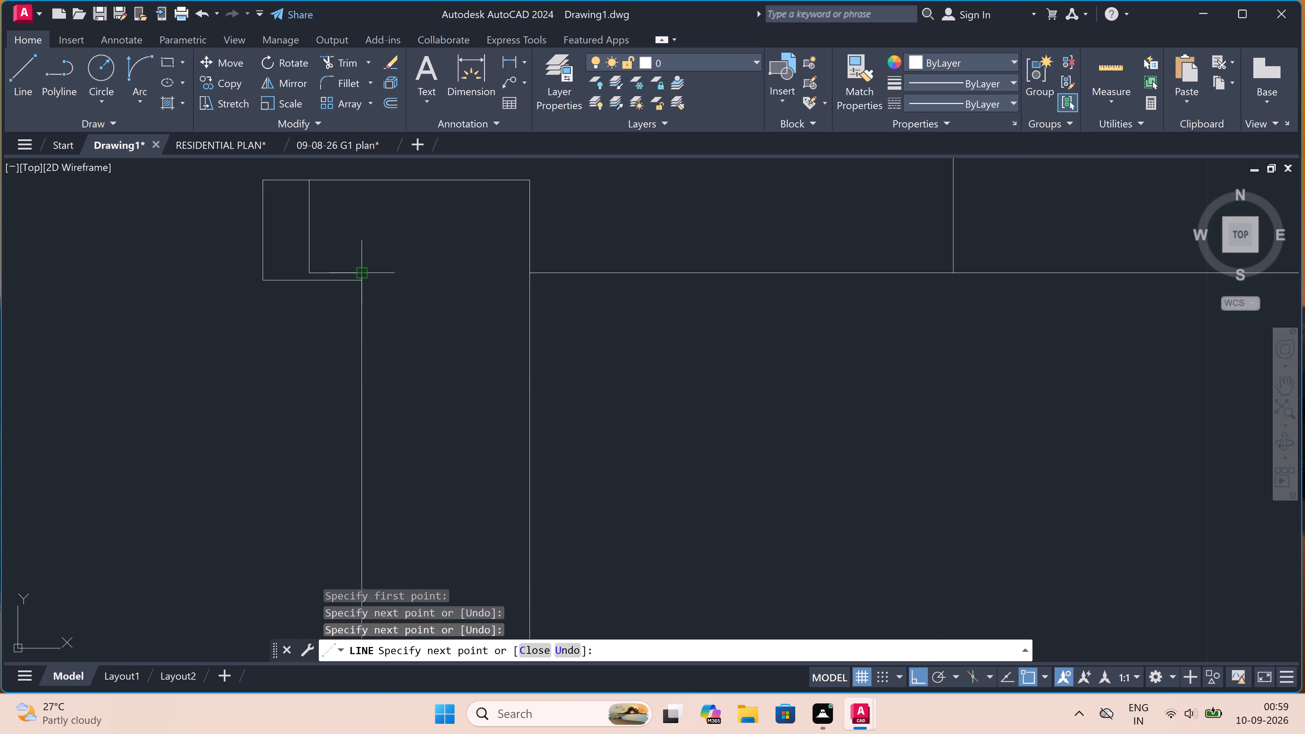
scroll(363, 270, up, 1)
click(360, 291)
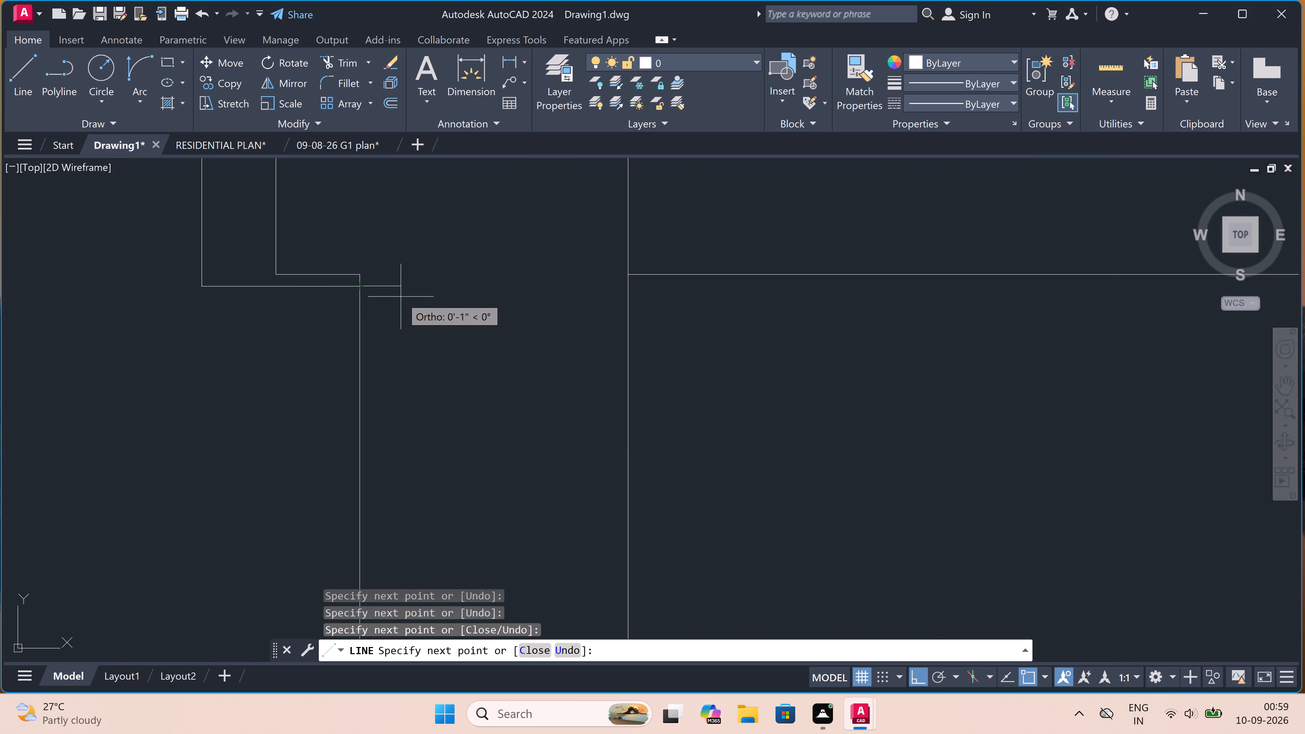
key(Escape)
Trim off the left cap's old underside and outer end line, plus the wall-line stub above the new underside.
key(t)
key(r)
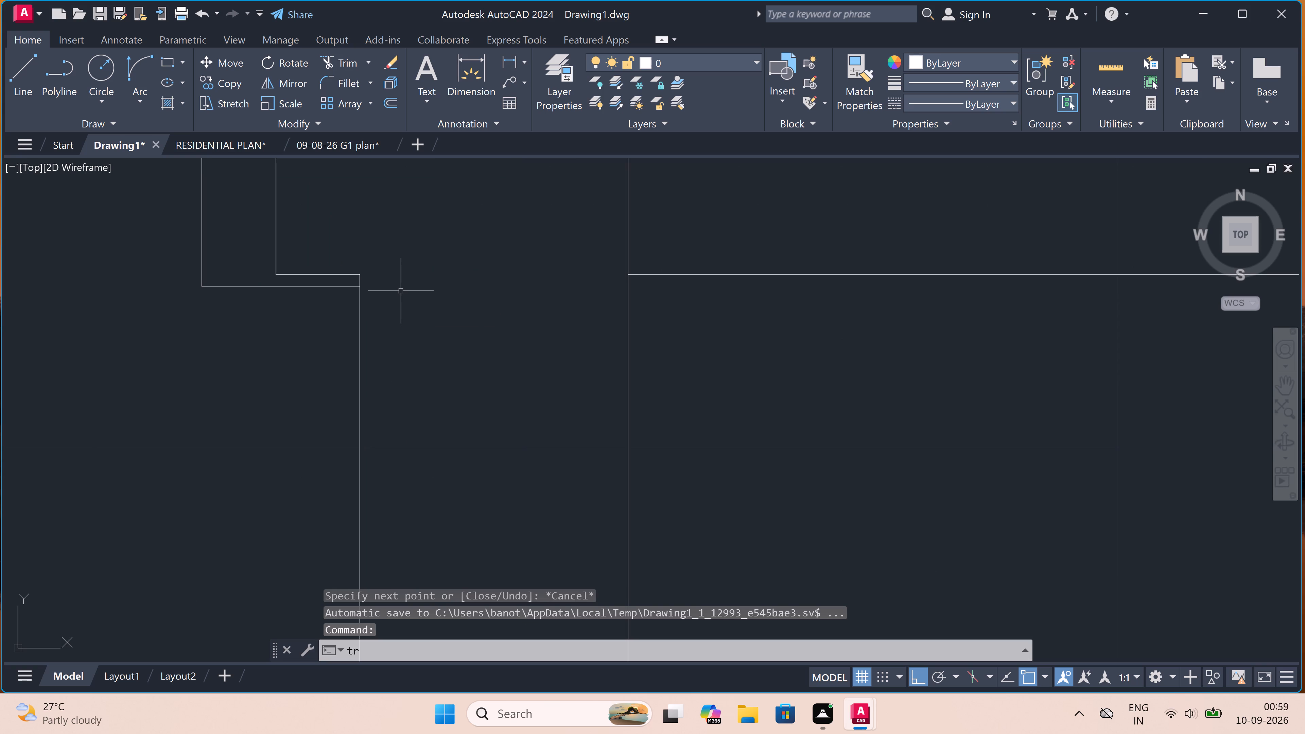
key(space)
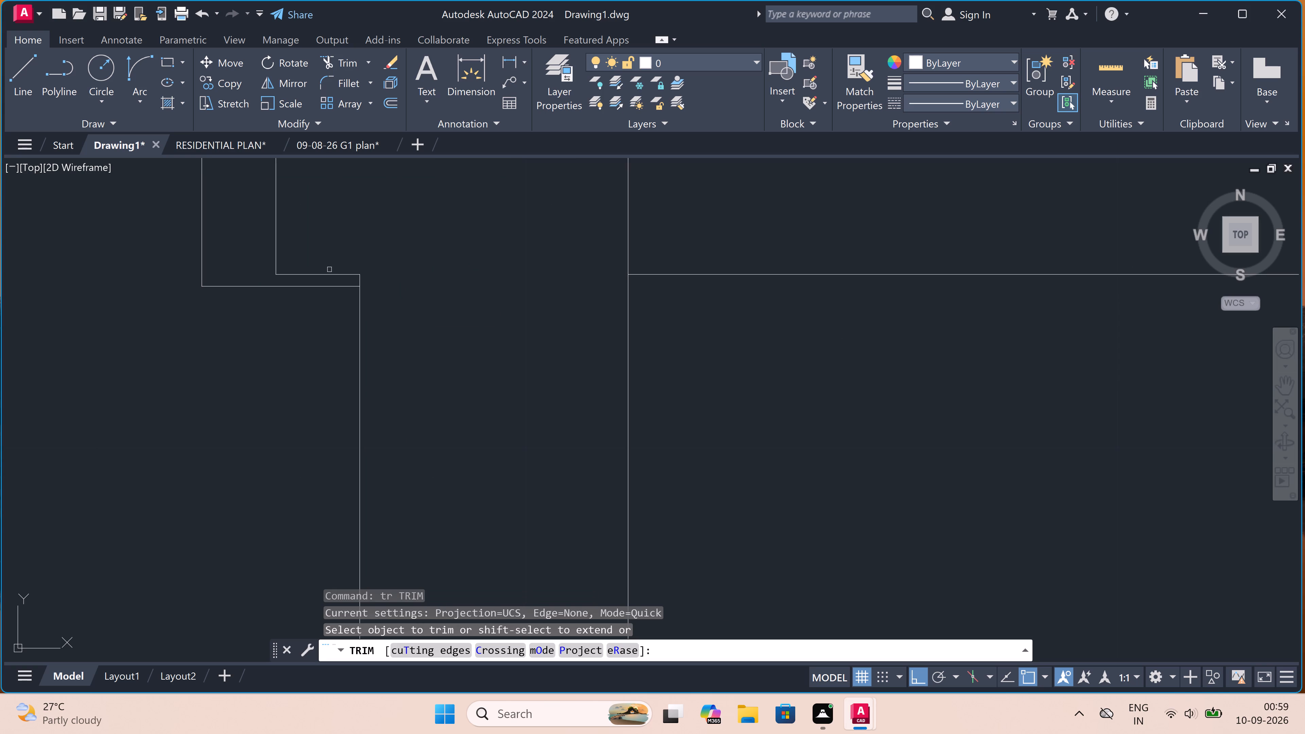
click(329, 274)
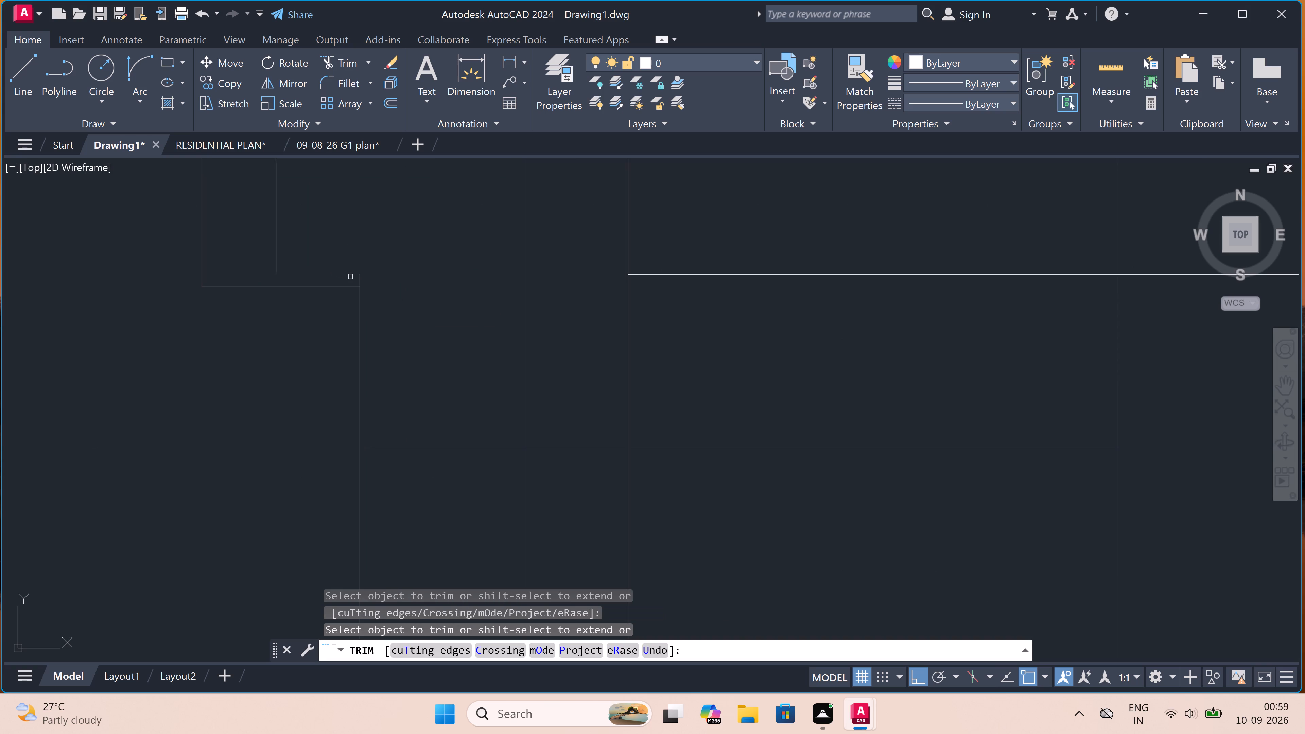
click(358, 277)
drag(242, 228, 268, 231)
click(355, 243)
scroll(355, 243, down, 4)
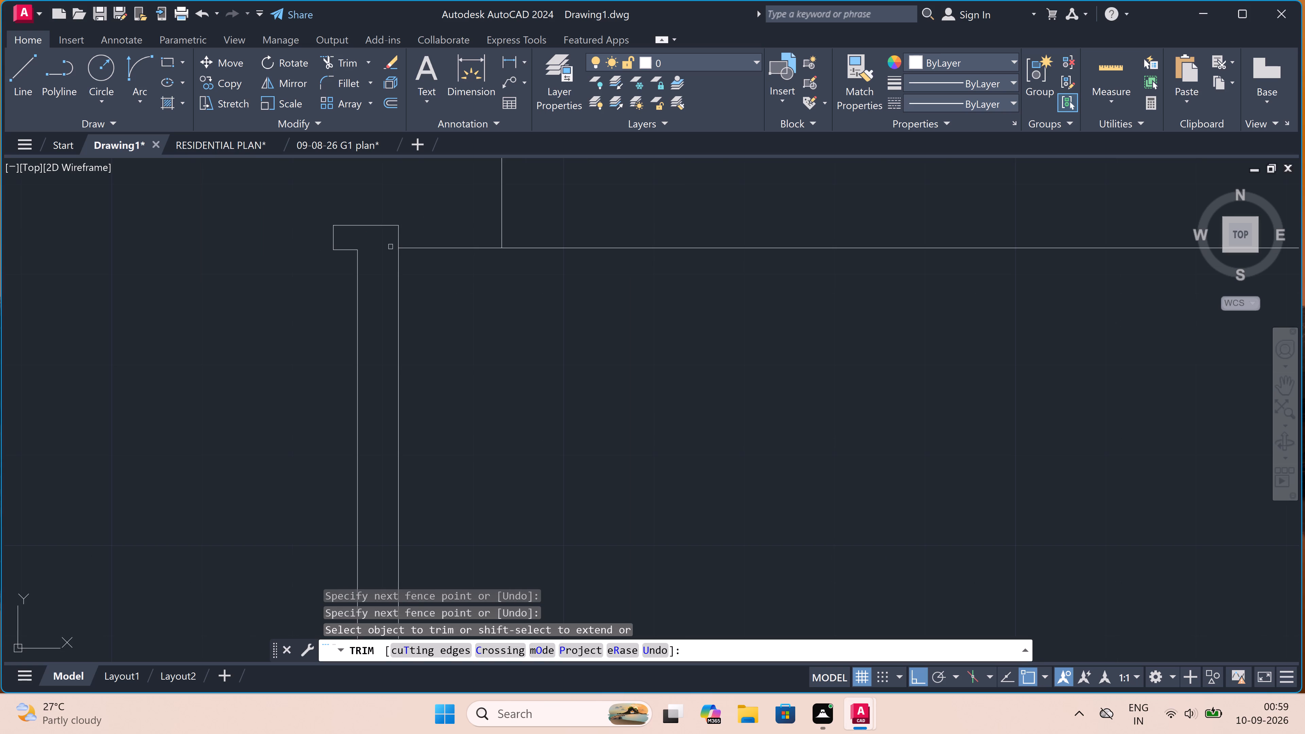
key(Escape)
Start a hatch and look through the available patterns for one to use on the front elevation.
scroll(390, 247, down, 4)
scroll(760, 258, down, 3)
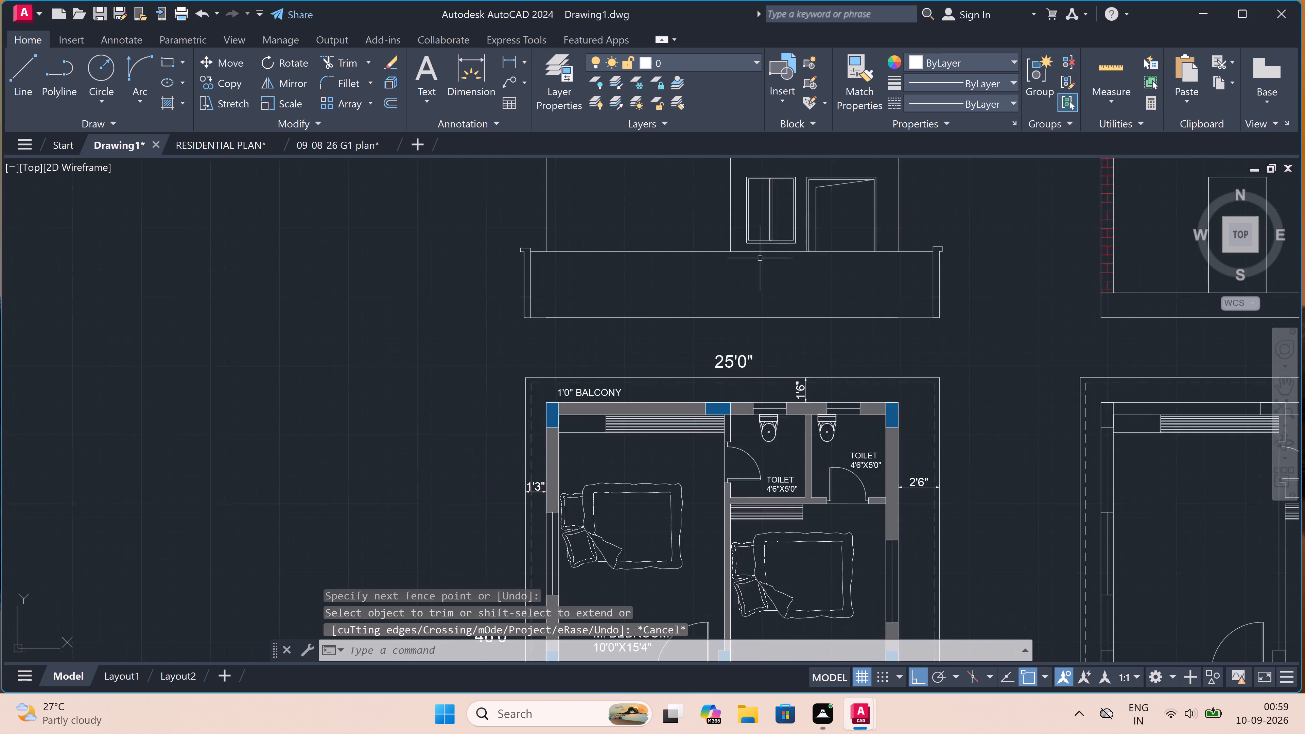
scroll(782, 260, down, 2)
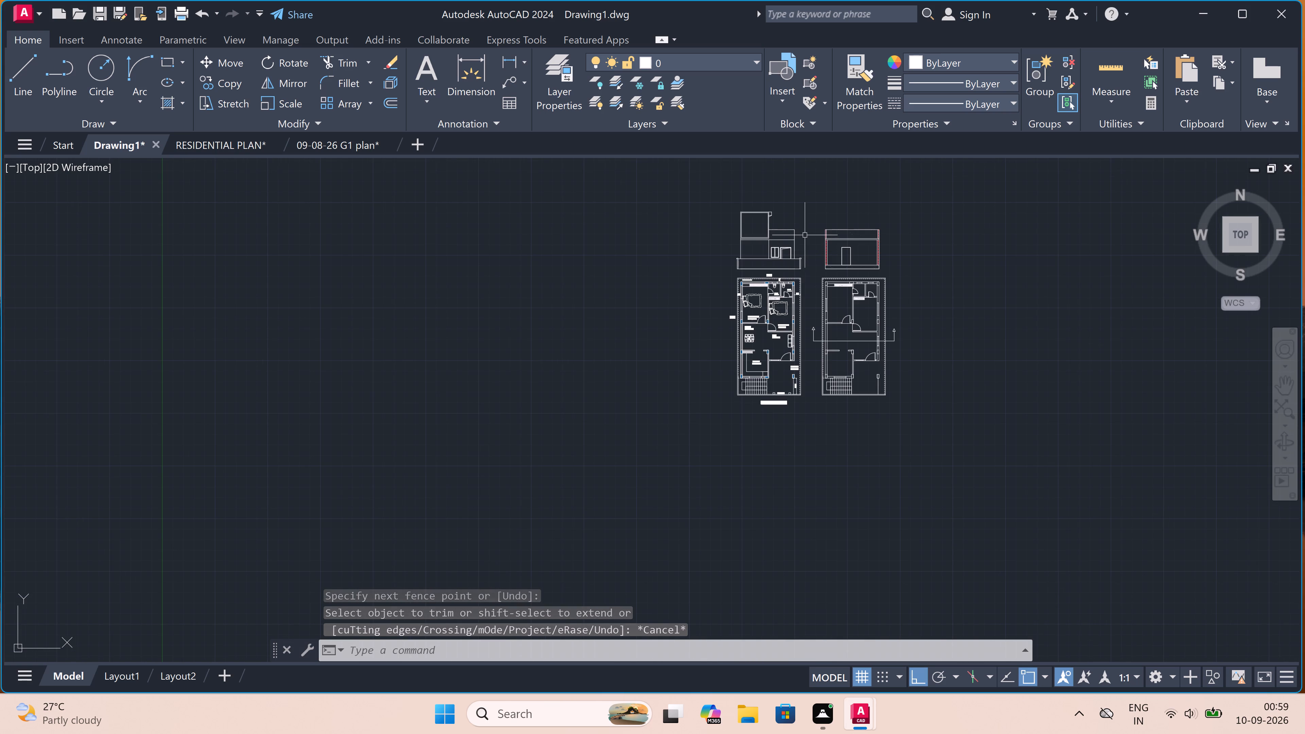
scroll(864, 223, up, 4)
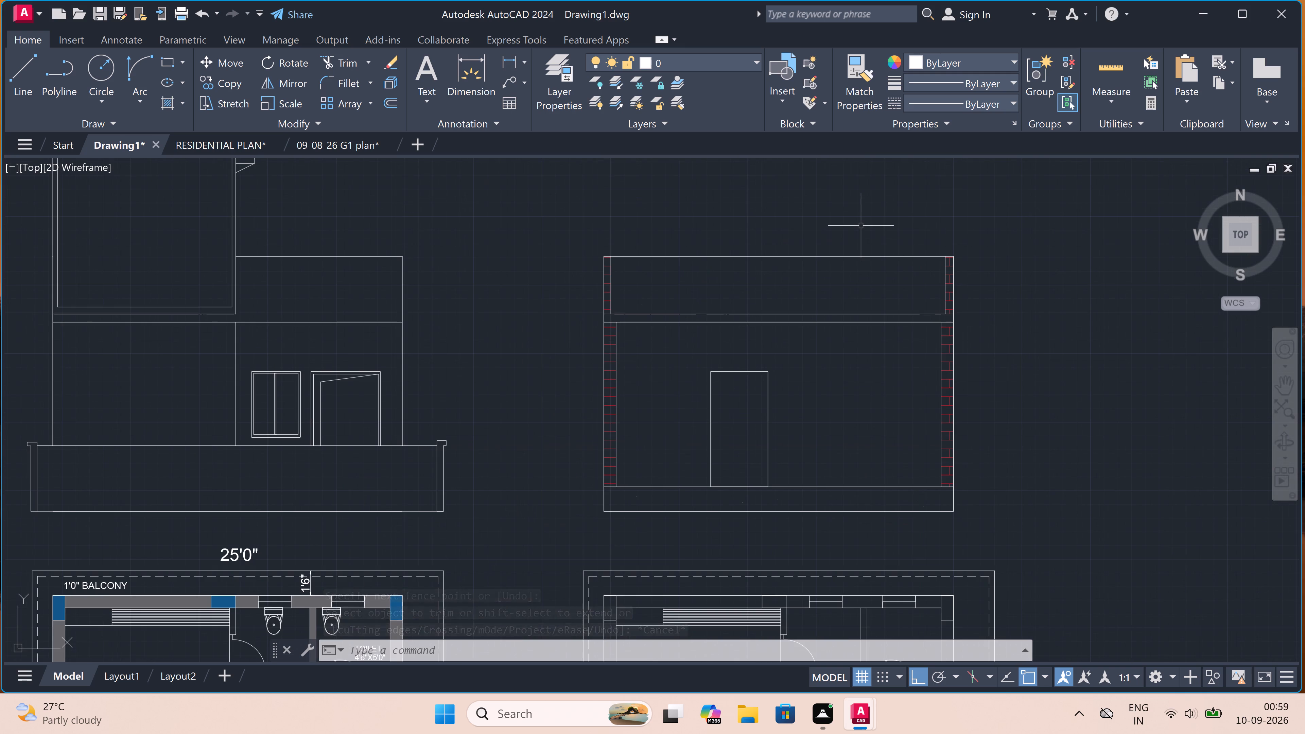
text(h)
key(space)
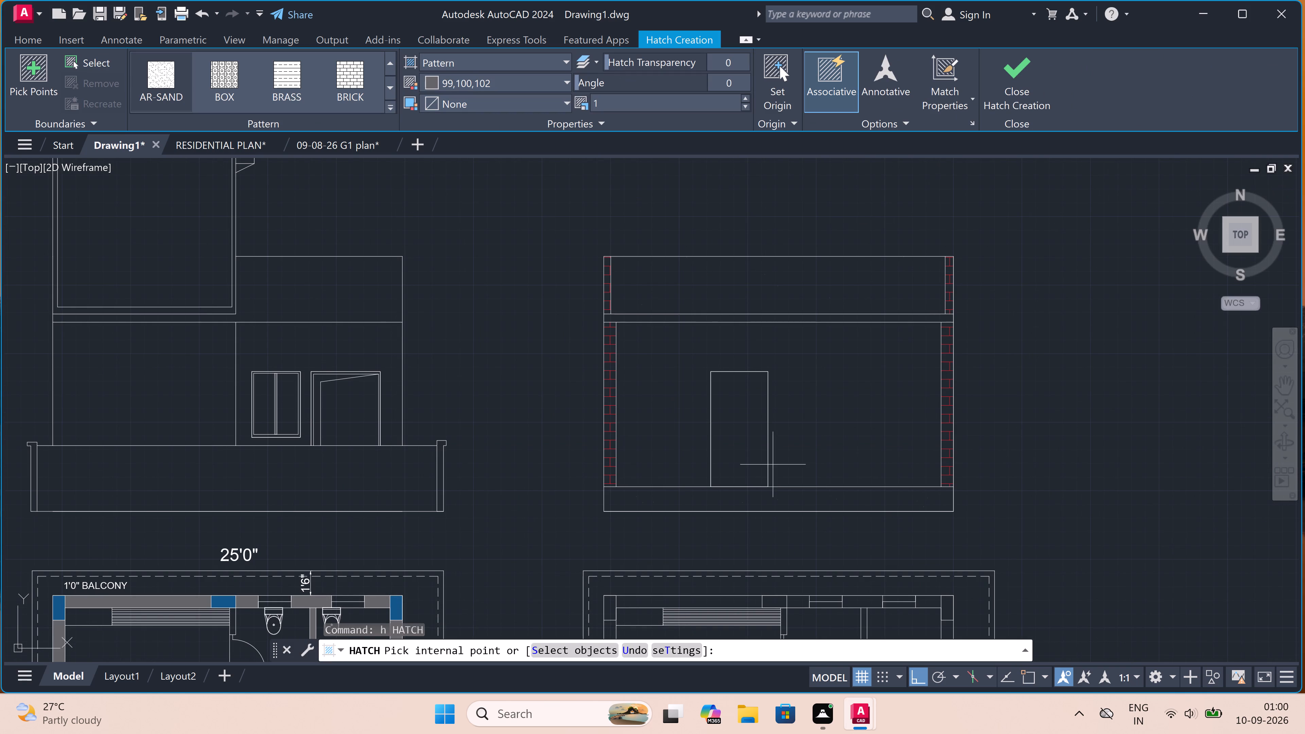
scroll(694, 360, down, 2)
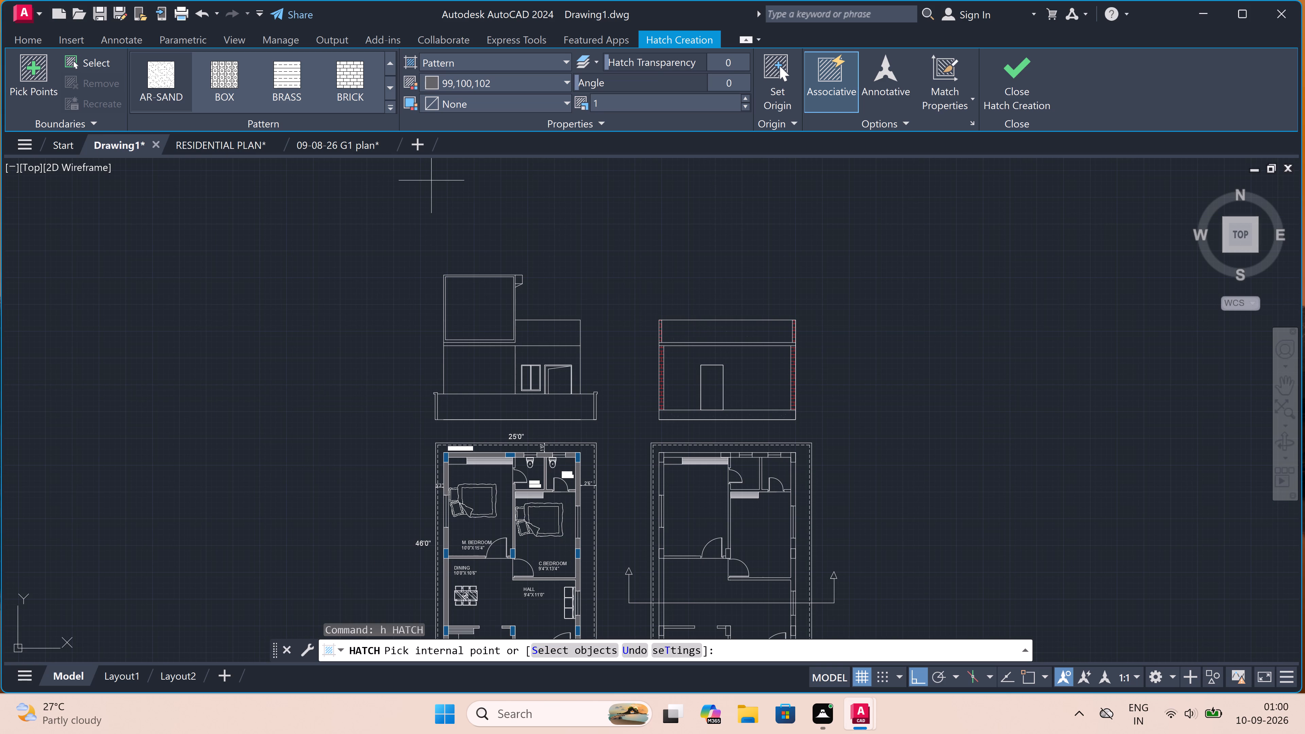
scroll(455, 269, up, 2)
scroll(463, 336, up, 1)
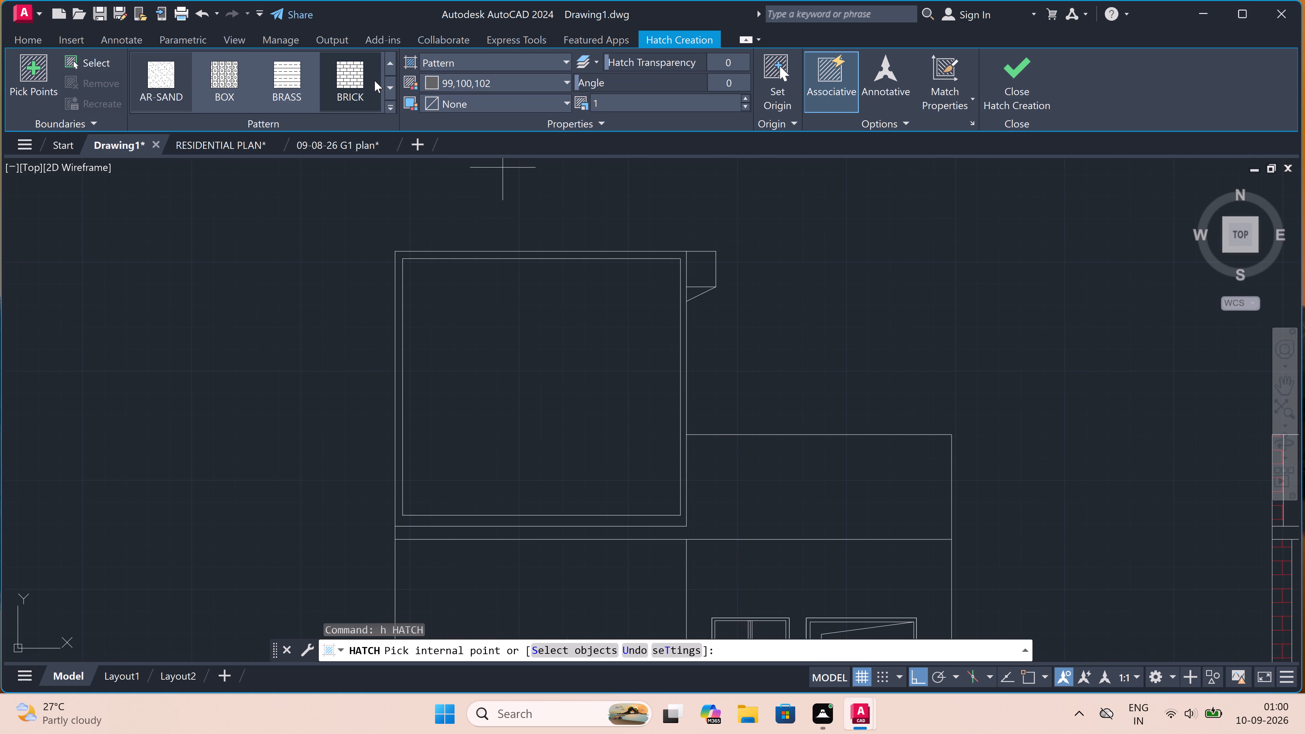
click(387, 84)
click(388, 84)
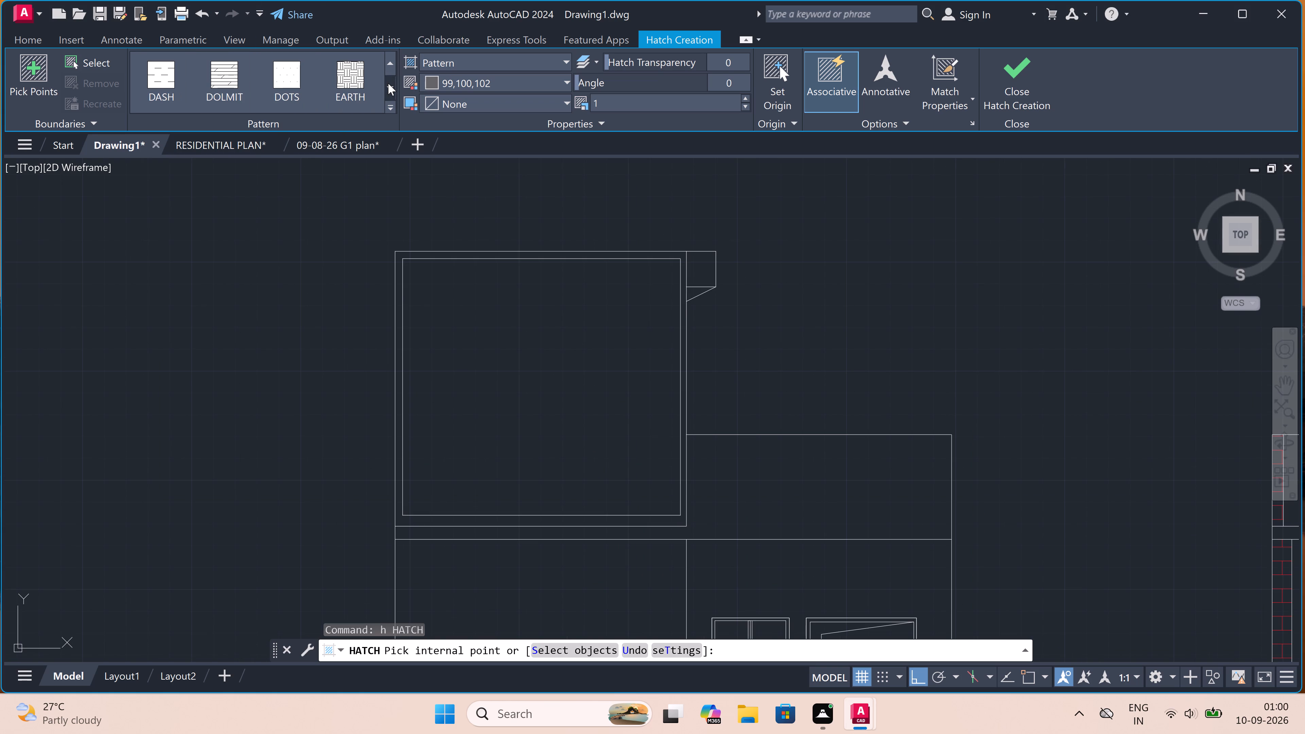
click(388, 83)
triple_click(388, 83)
click(388, 83)
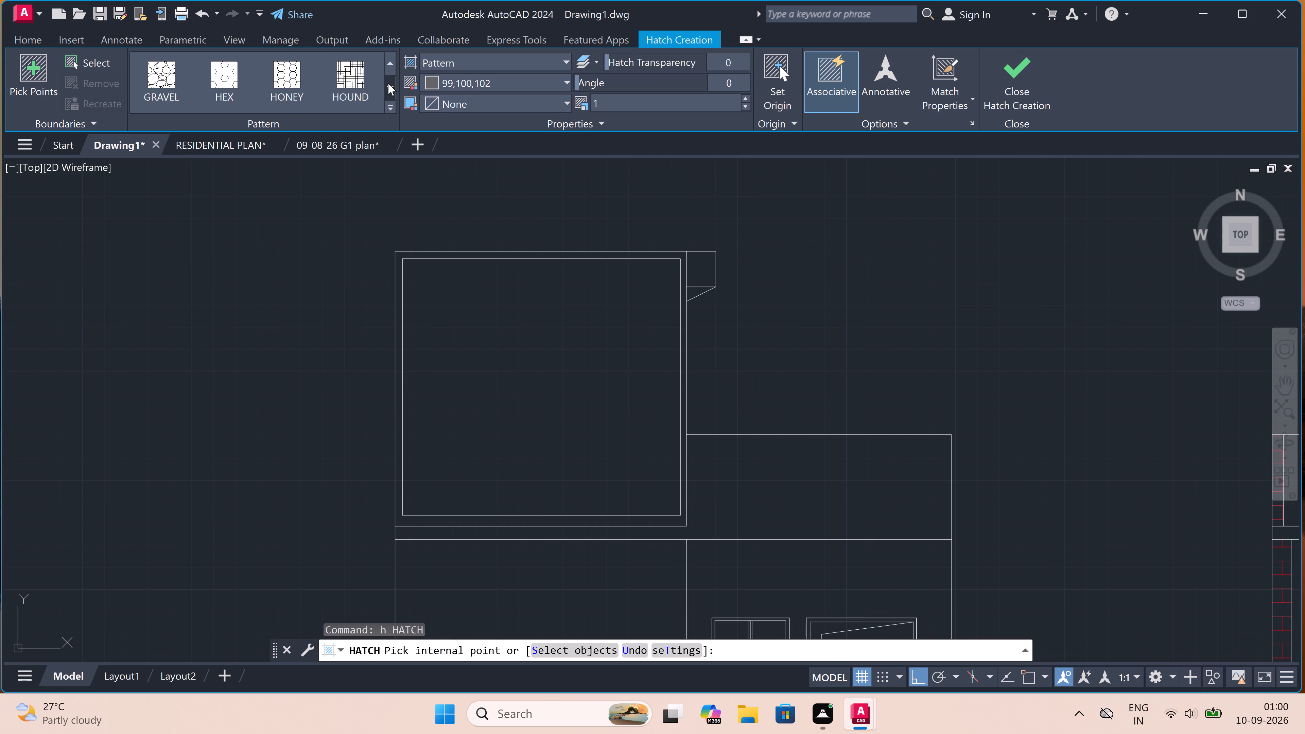
click(388, 83)
triple_click(388, 83)
triple_click(388, 83)
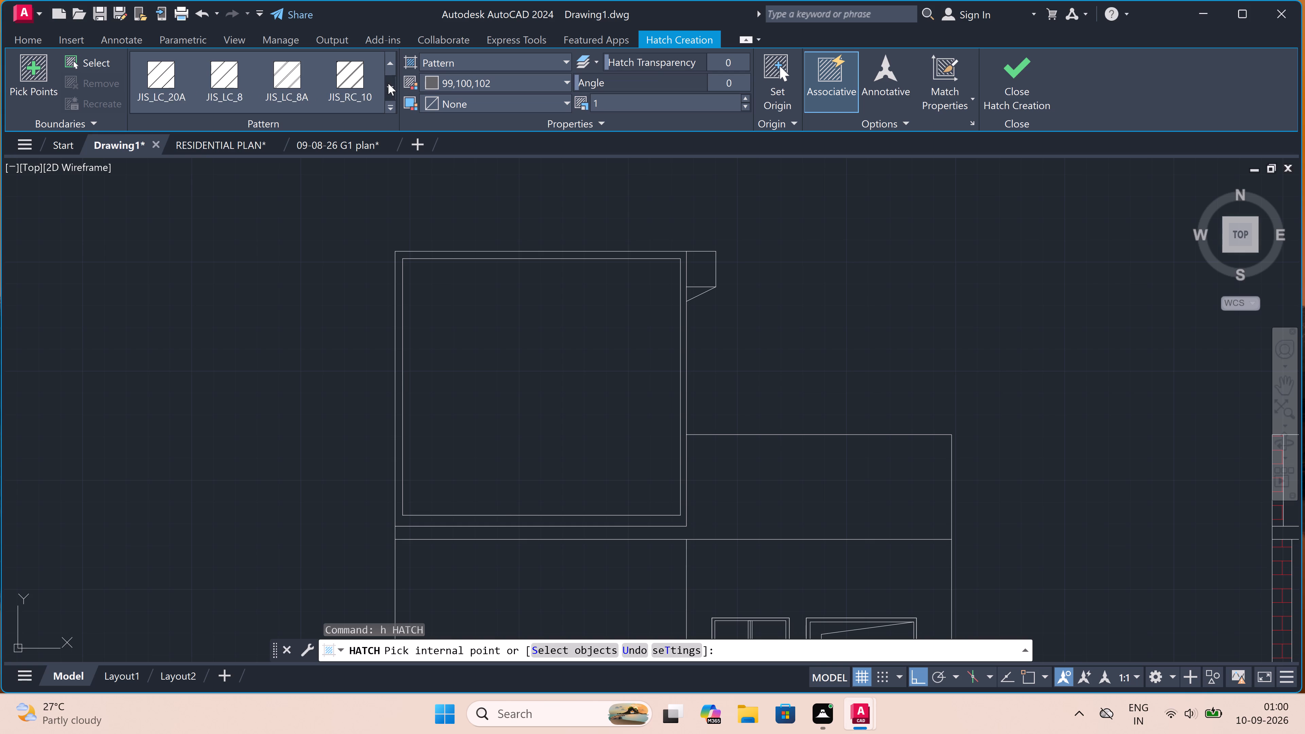
double_click(388, 83)
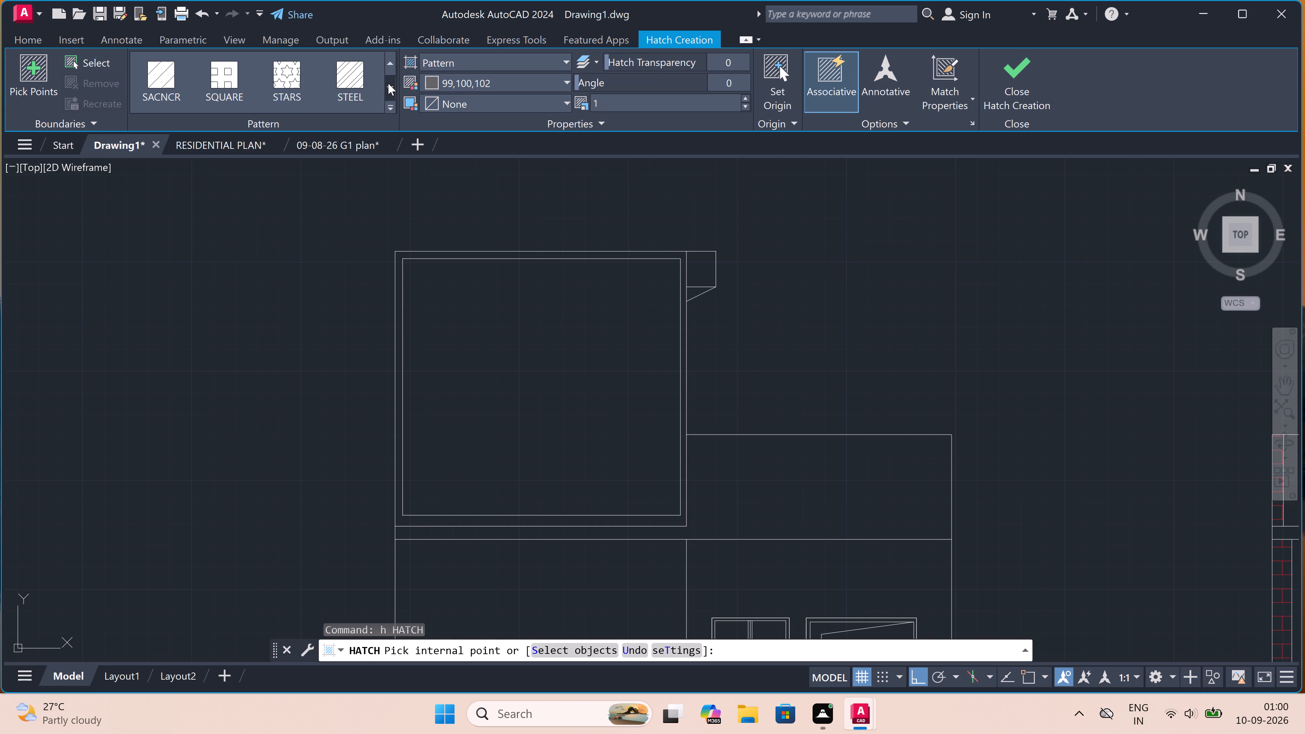
click(388, 83)
click(388, 83)
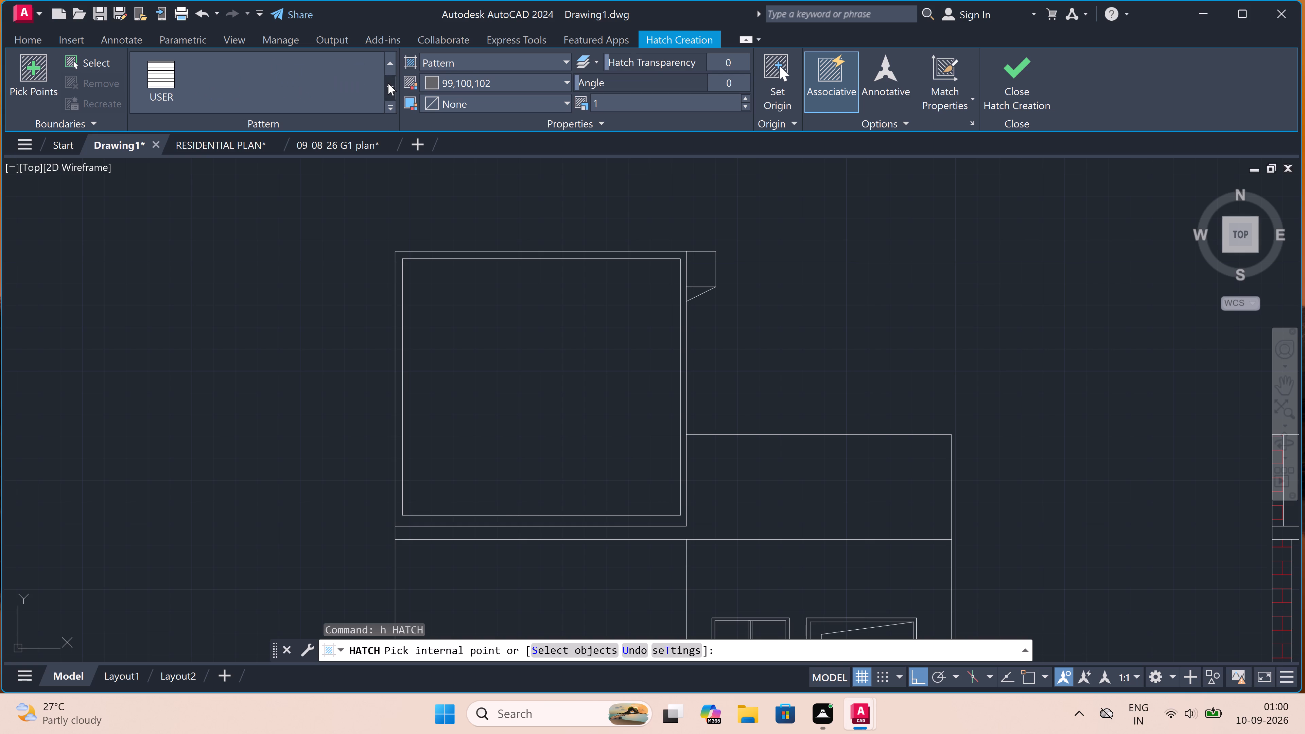
double_click(390, 65)
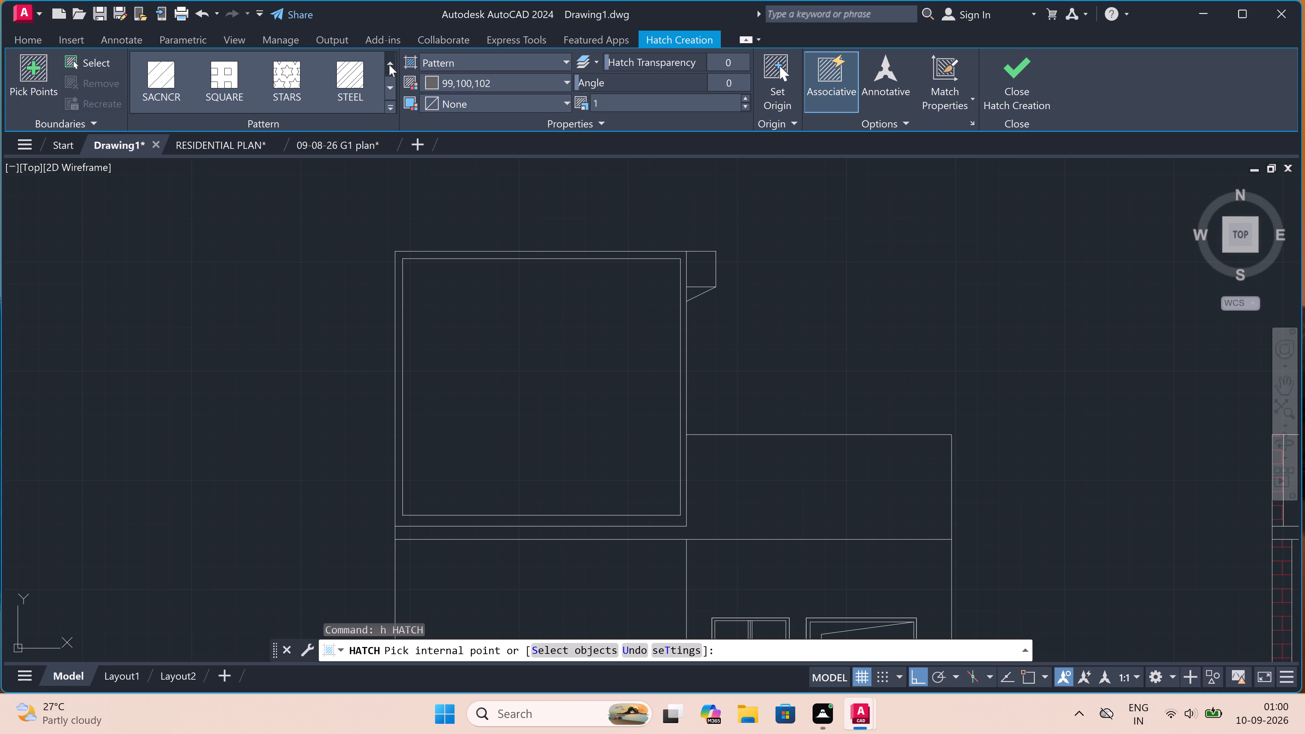
click(389, 65)
double_click(389, 65)
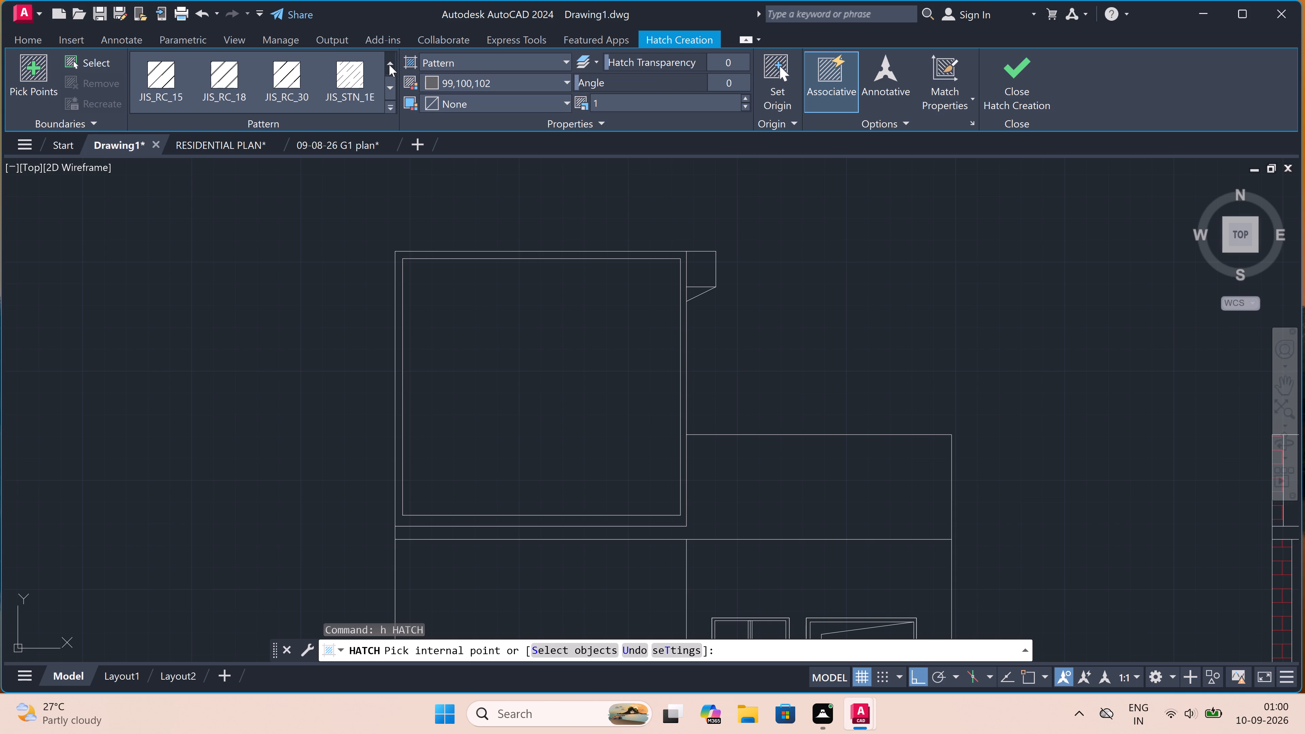
triple_click(389, 65)
triple_click(389, 65)
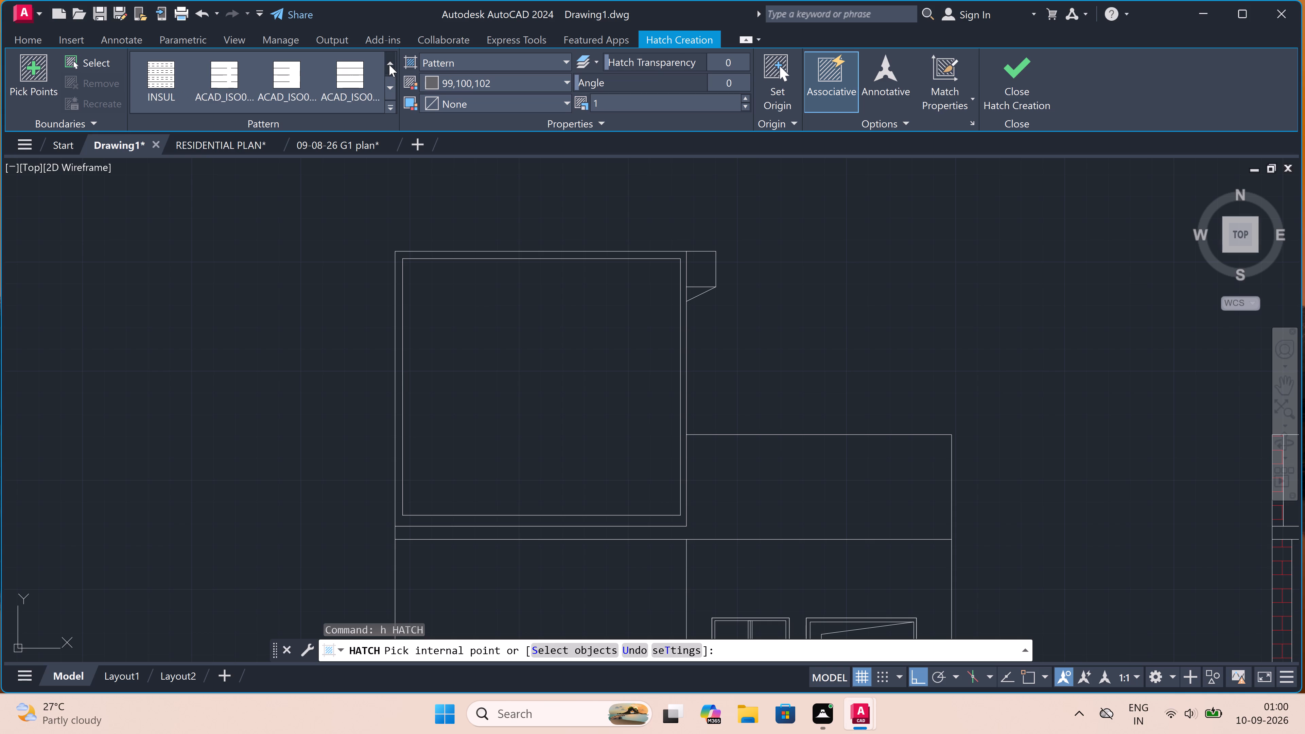
click(389, 65)
double_click(389, 65)
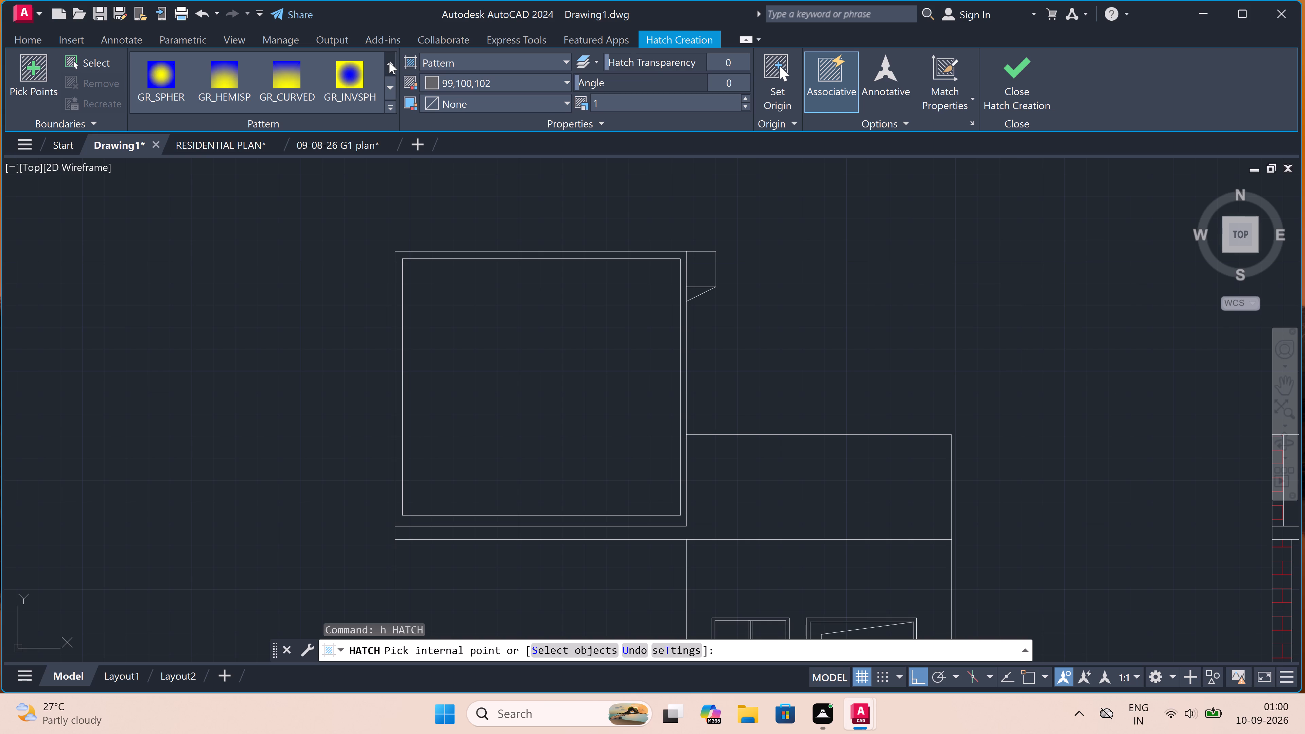
click(389, 62)
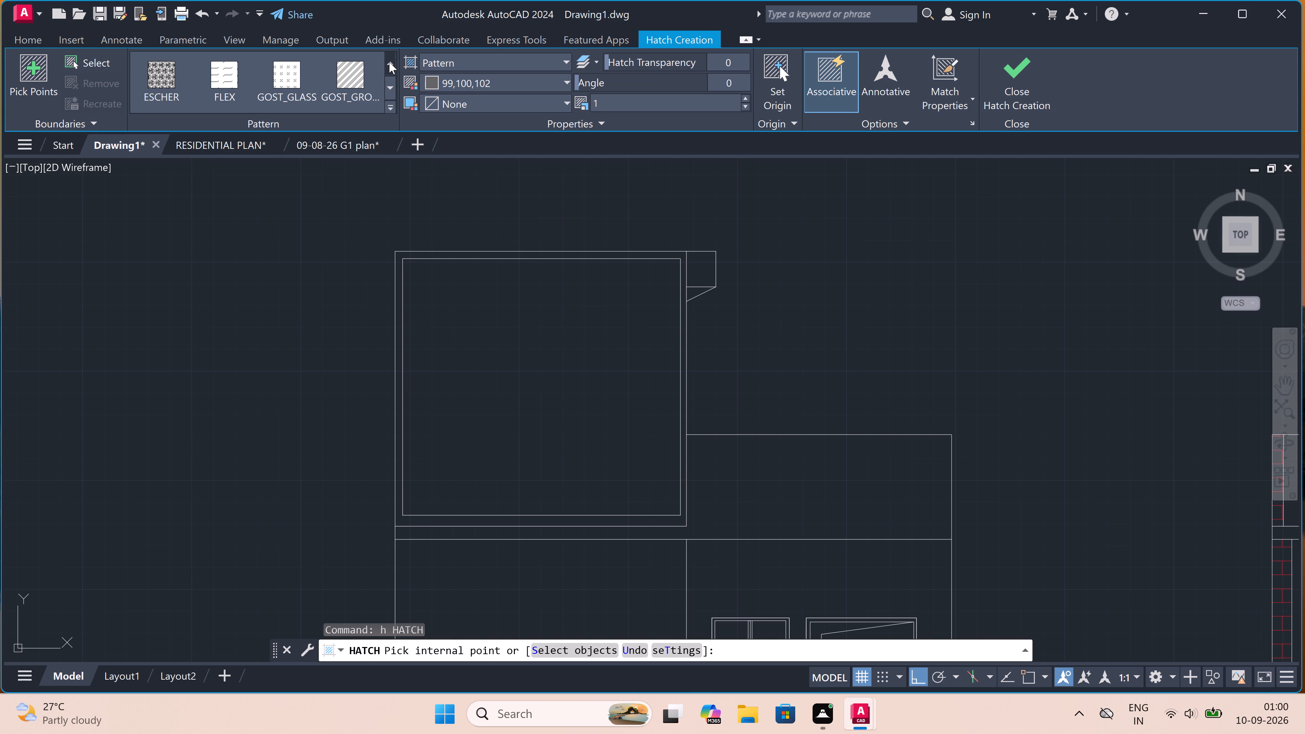
click(389, 62)
click(389, 62)
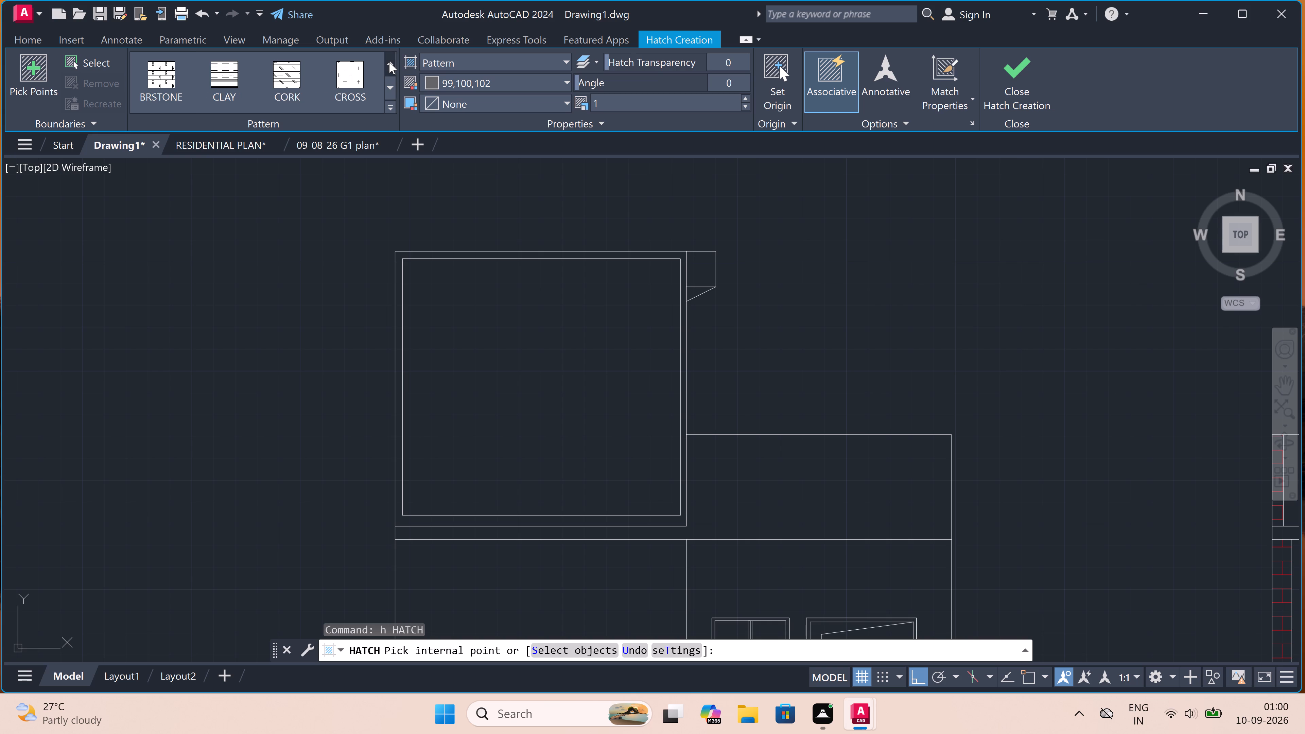
click(389, 62)
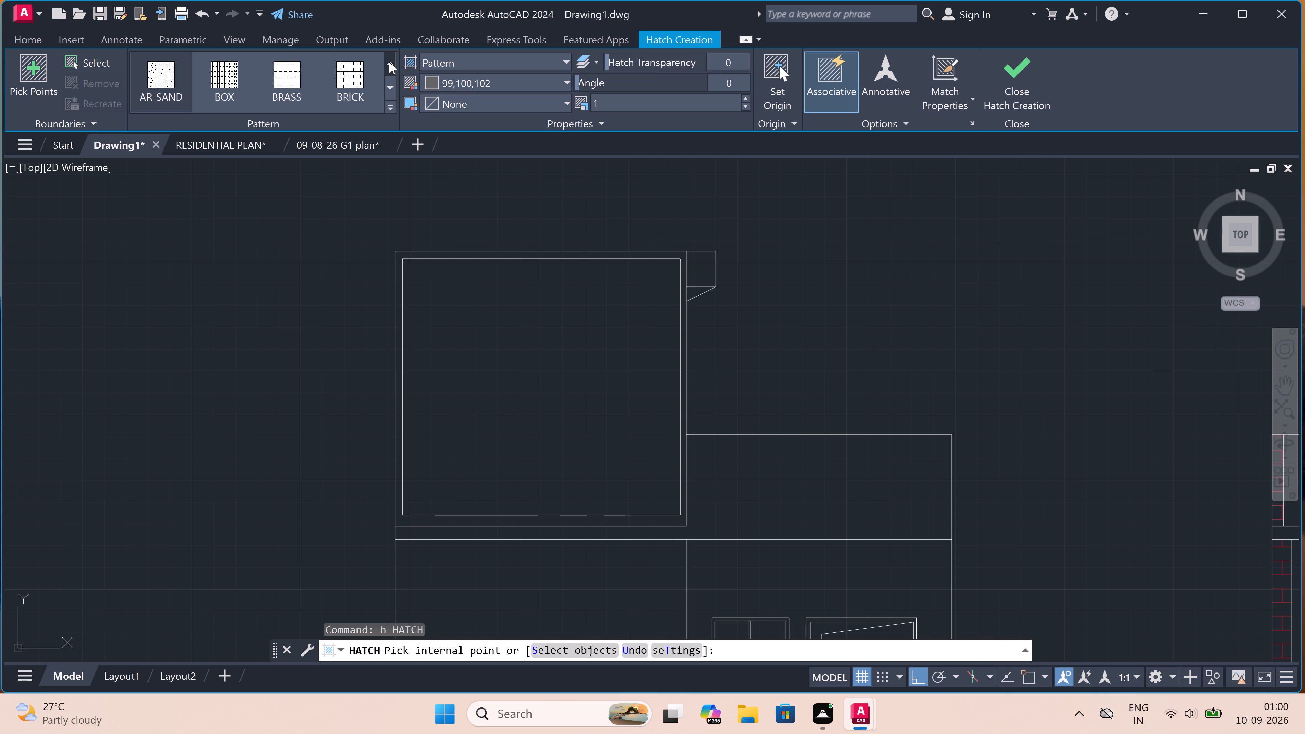
click(389, 62)
click(389, 62)
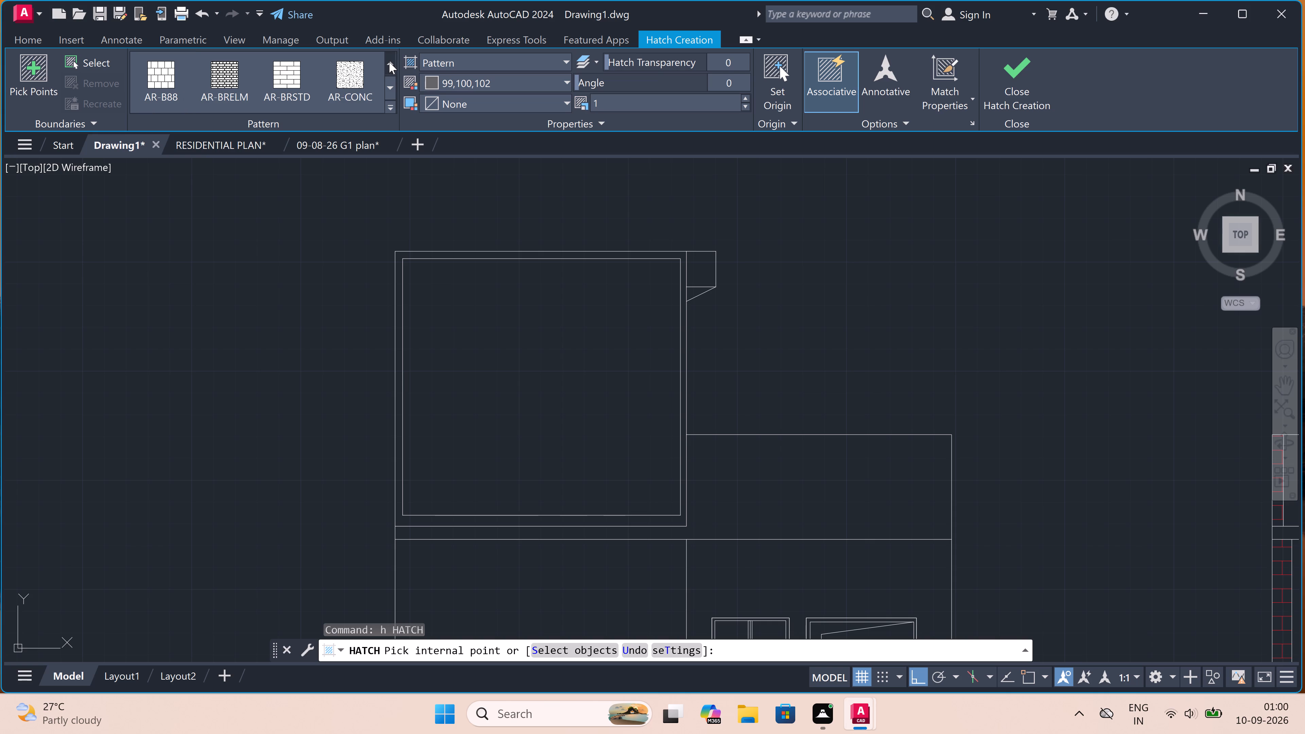
click(387, 59)
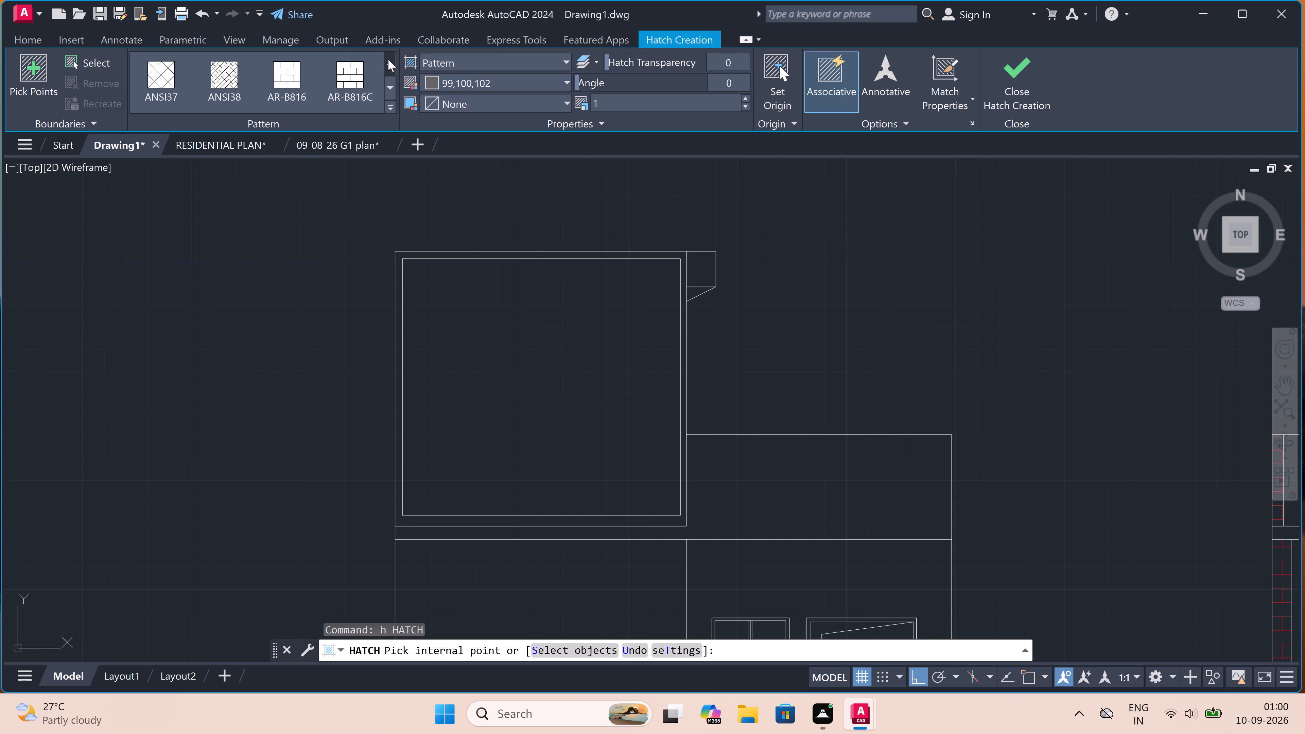
double_click(388, 59)
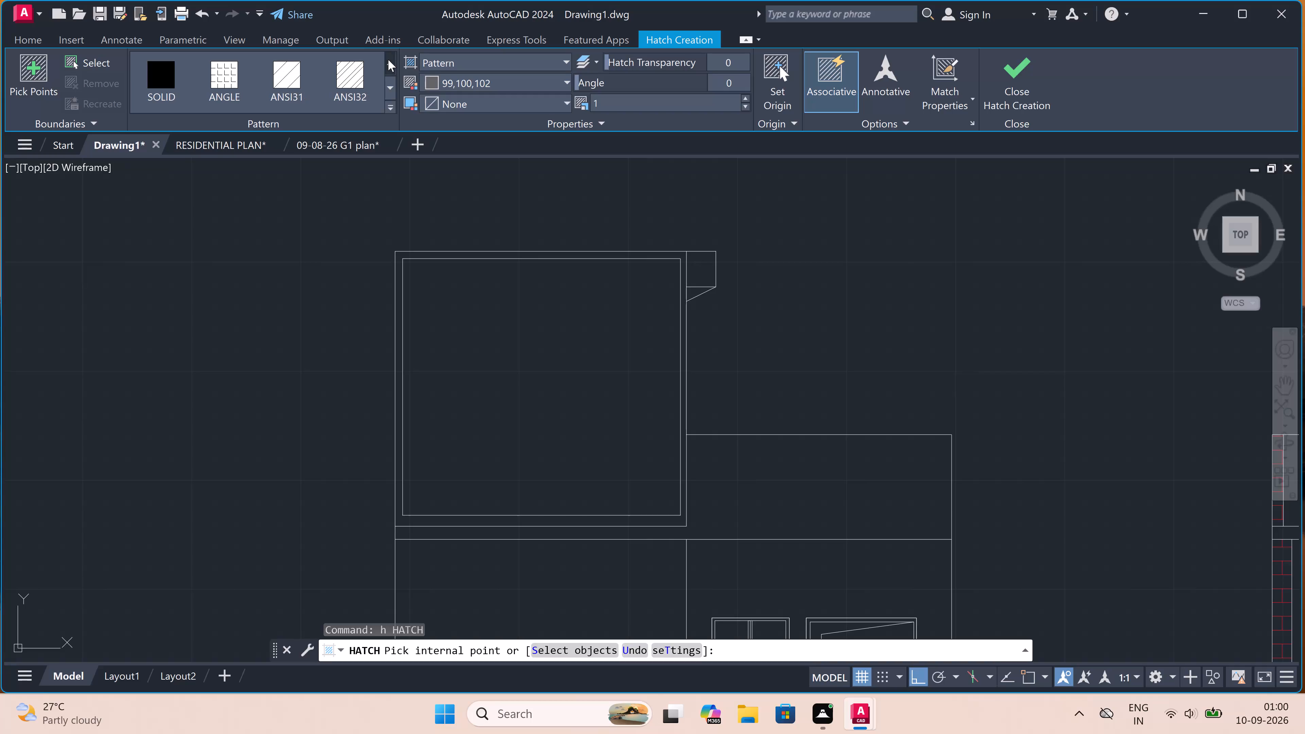
triple_click(388, 59)
click(390, 79)
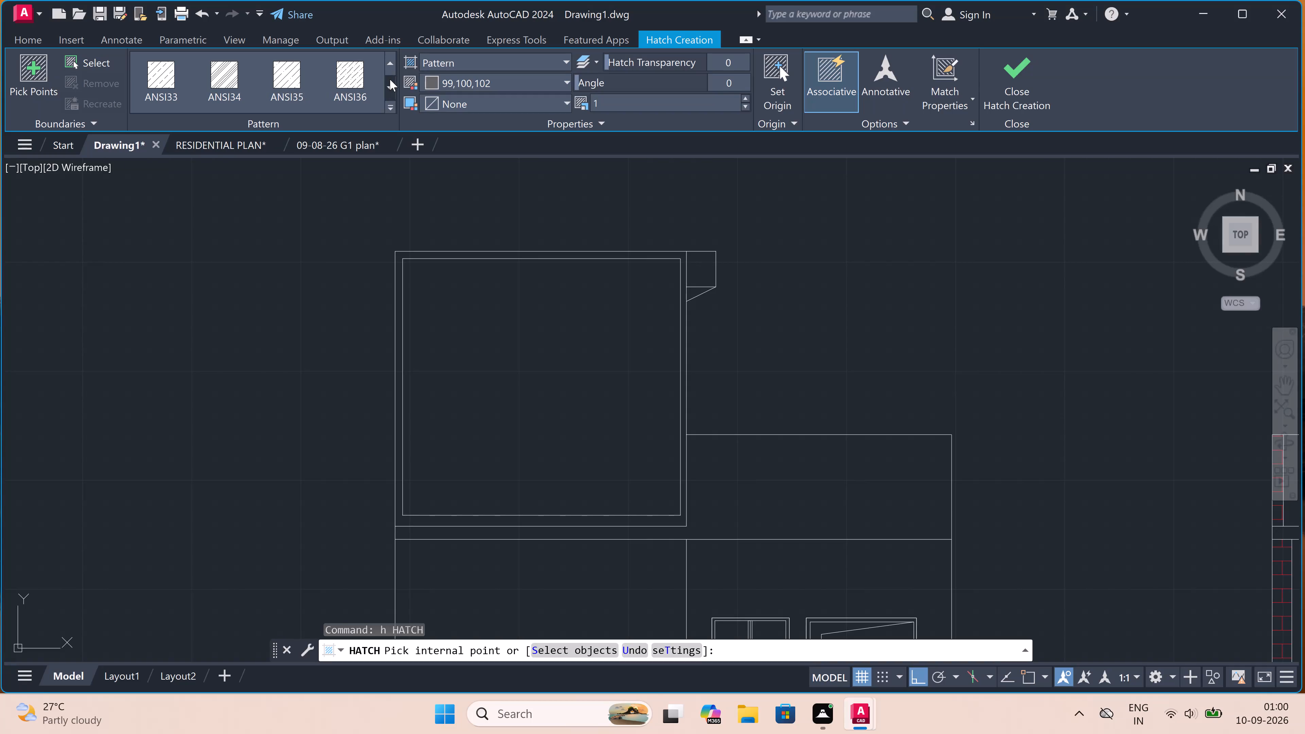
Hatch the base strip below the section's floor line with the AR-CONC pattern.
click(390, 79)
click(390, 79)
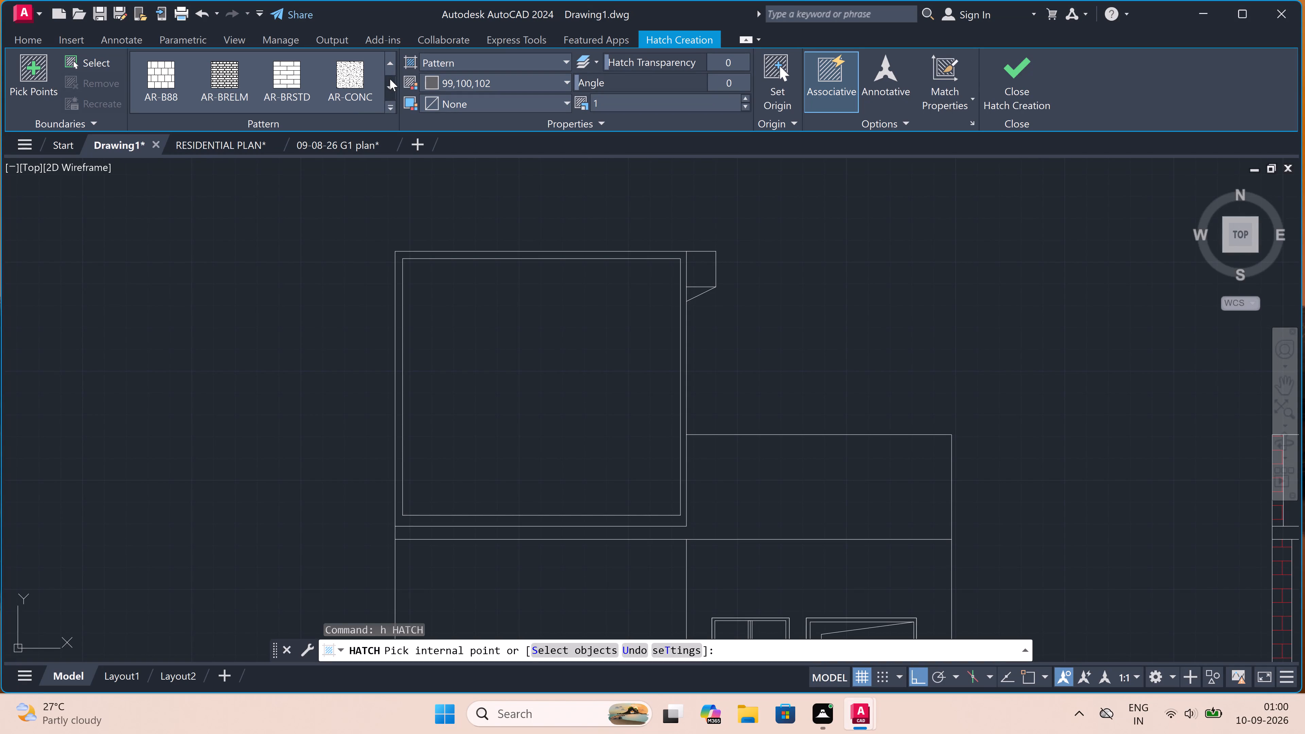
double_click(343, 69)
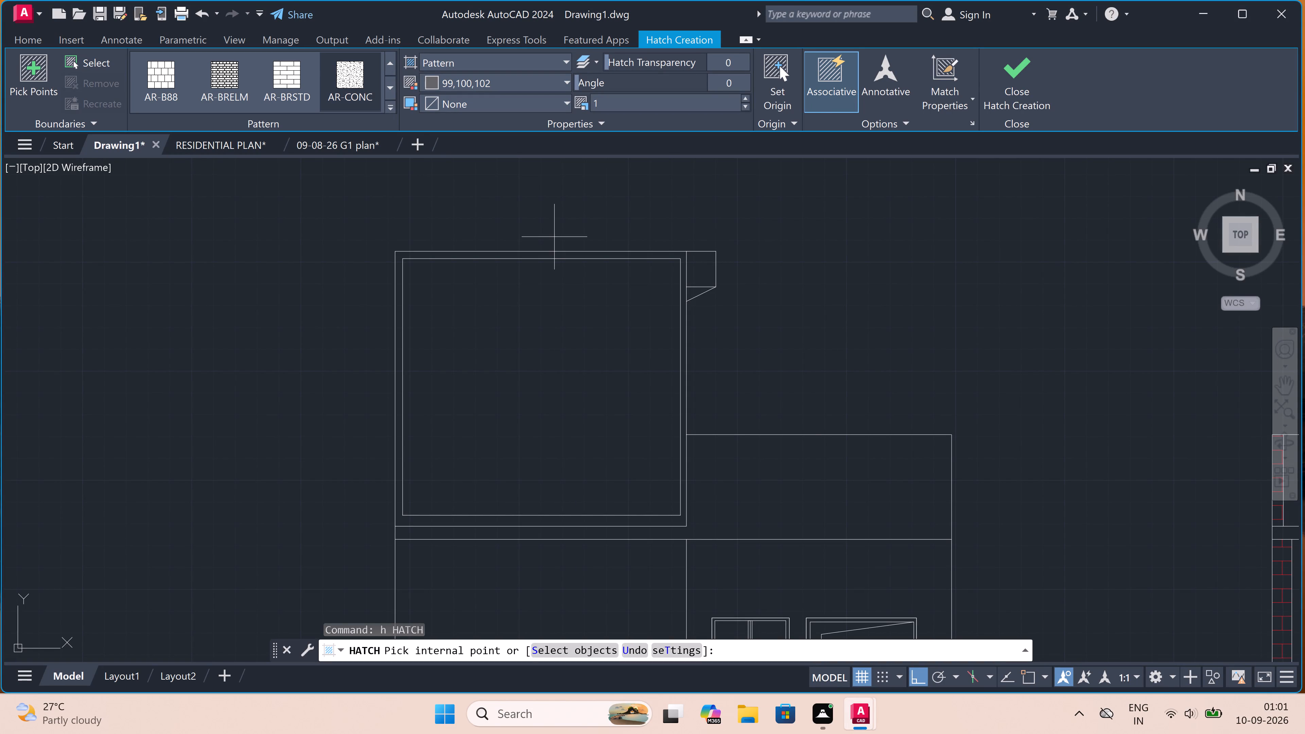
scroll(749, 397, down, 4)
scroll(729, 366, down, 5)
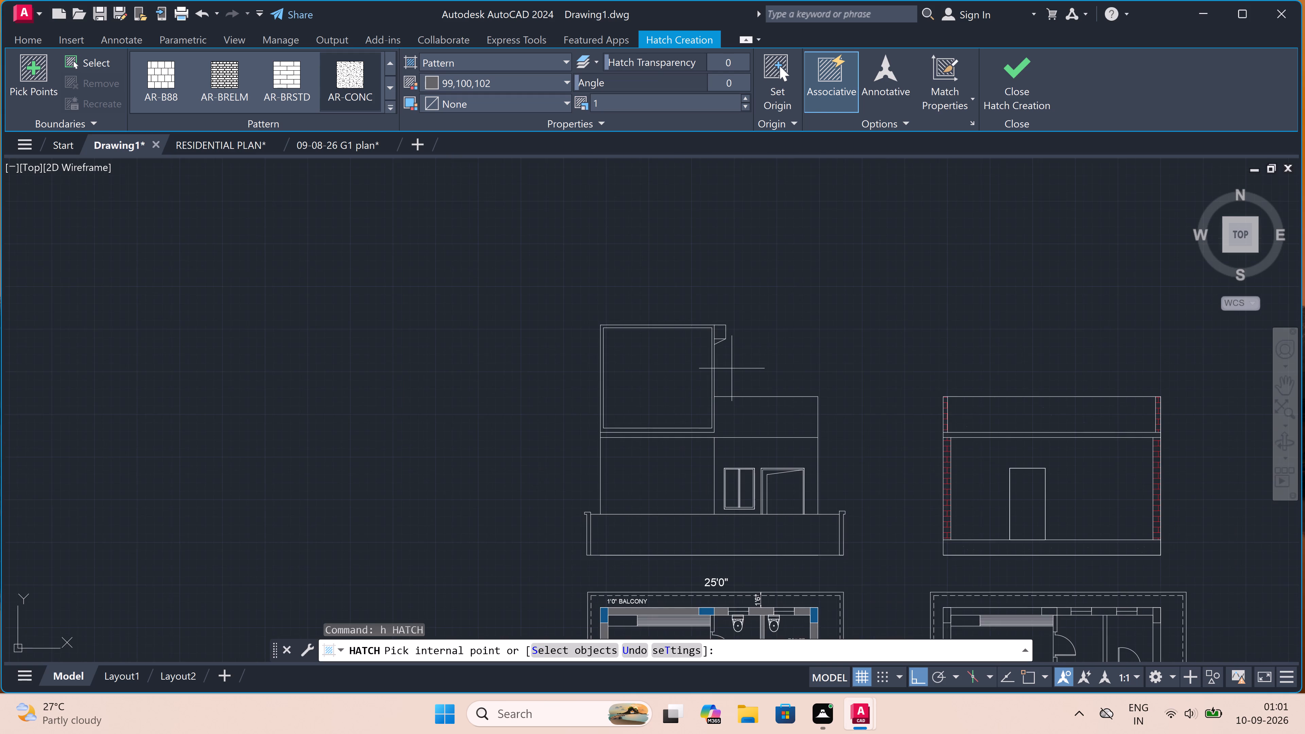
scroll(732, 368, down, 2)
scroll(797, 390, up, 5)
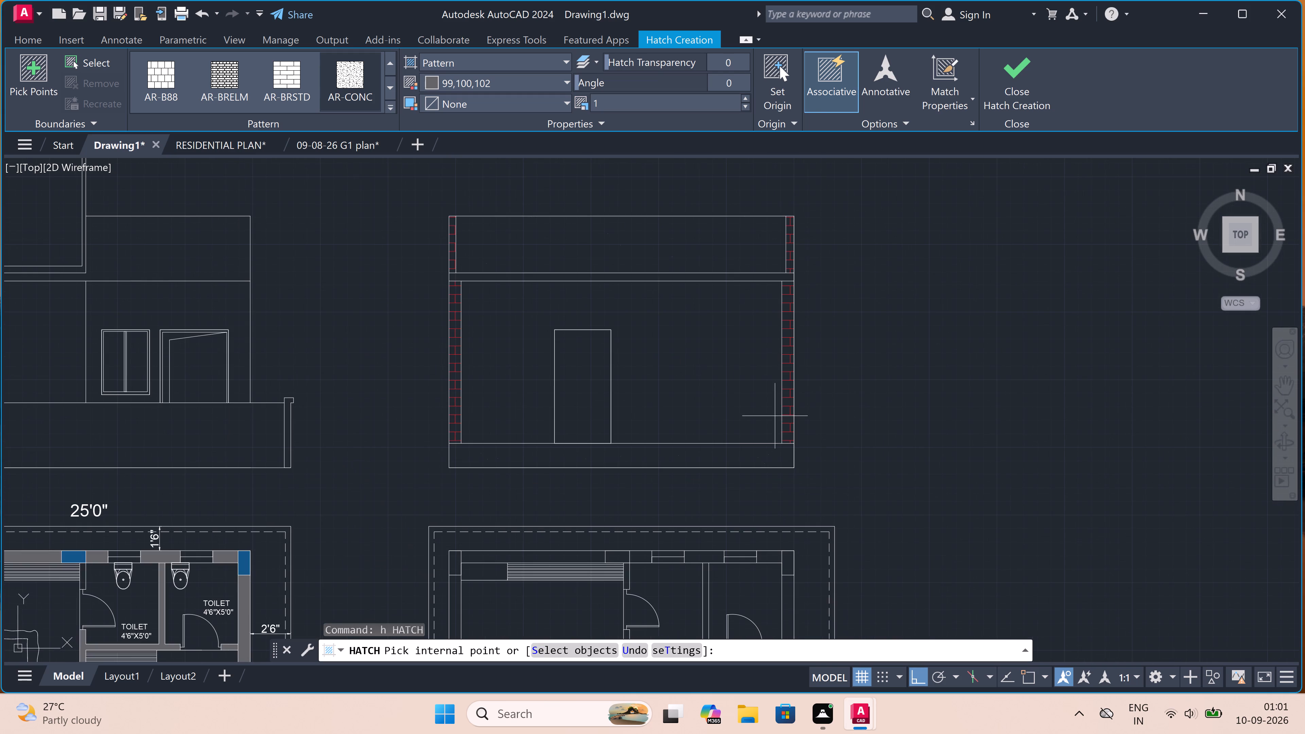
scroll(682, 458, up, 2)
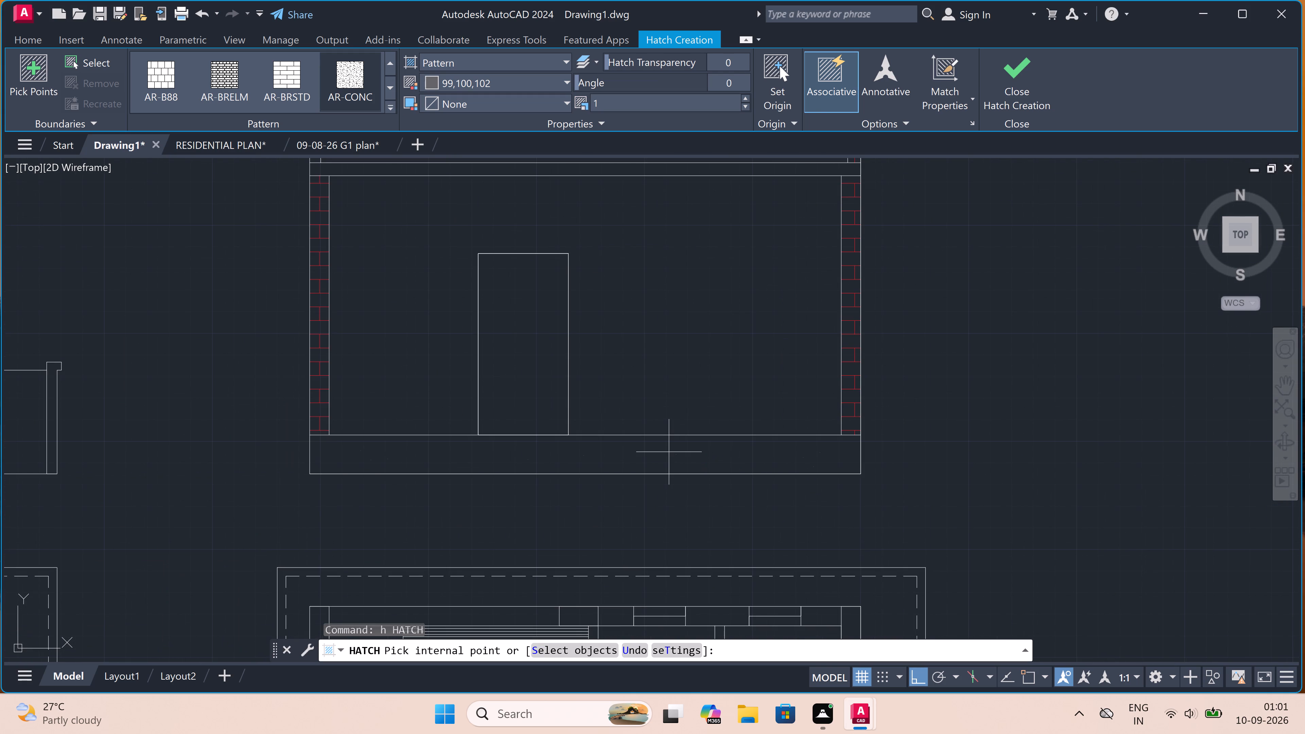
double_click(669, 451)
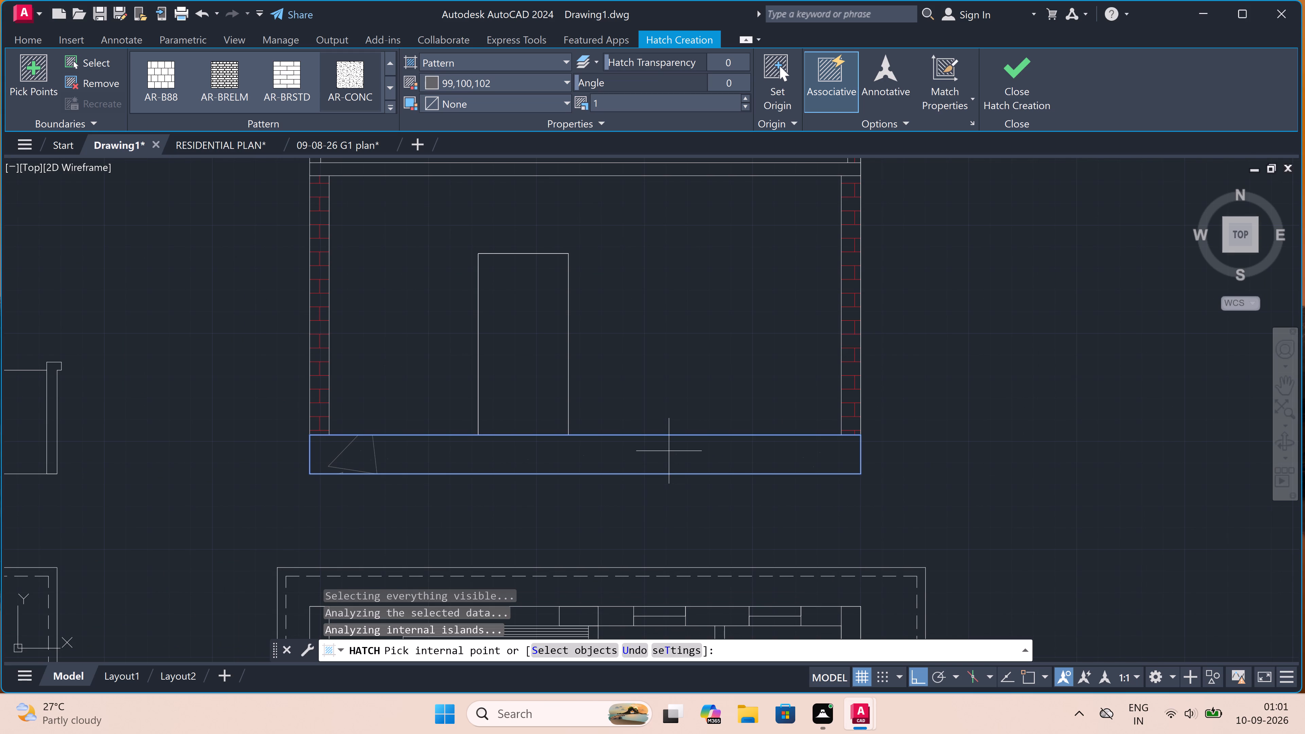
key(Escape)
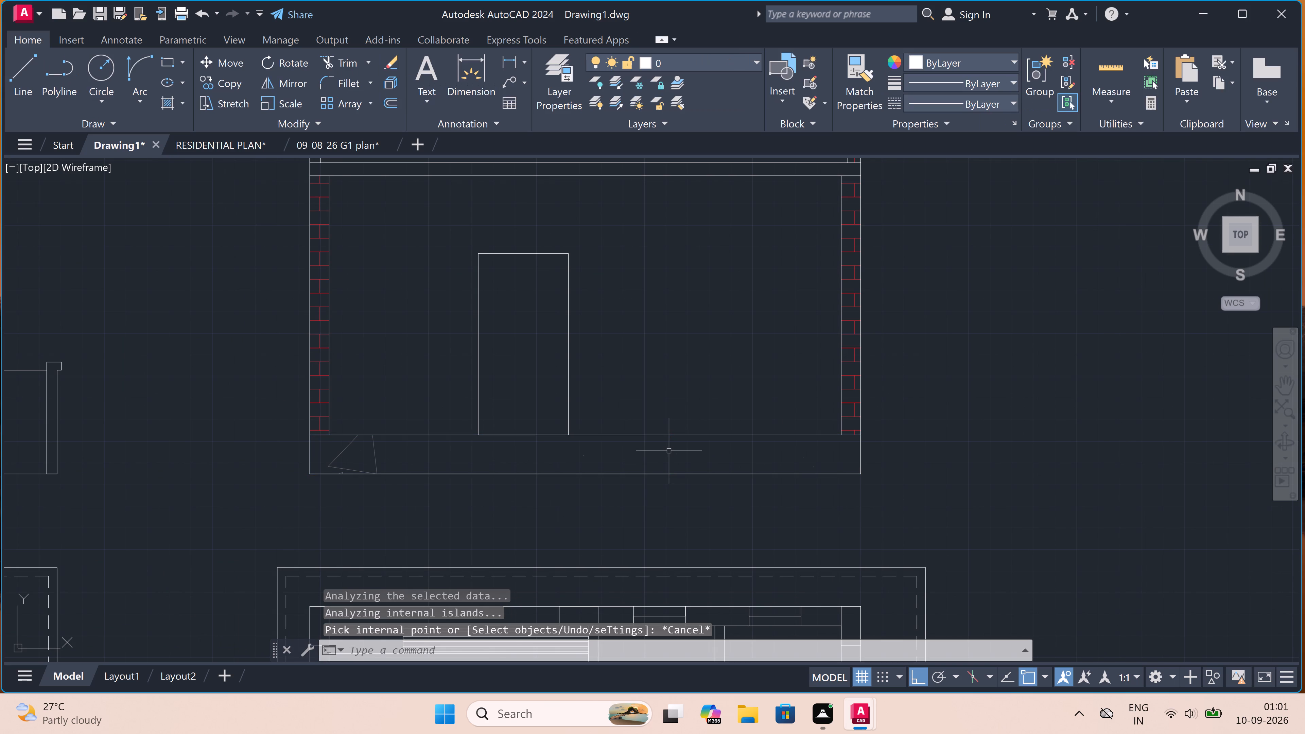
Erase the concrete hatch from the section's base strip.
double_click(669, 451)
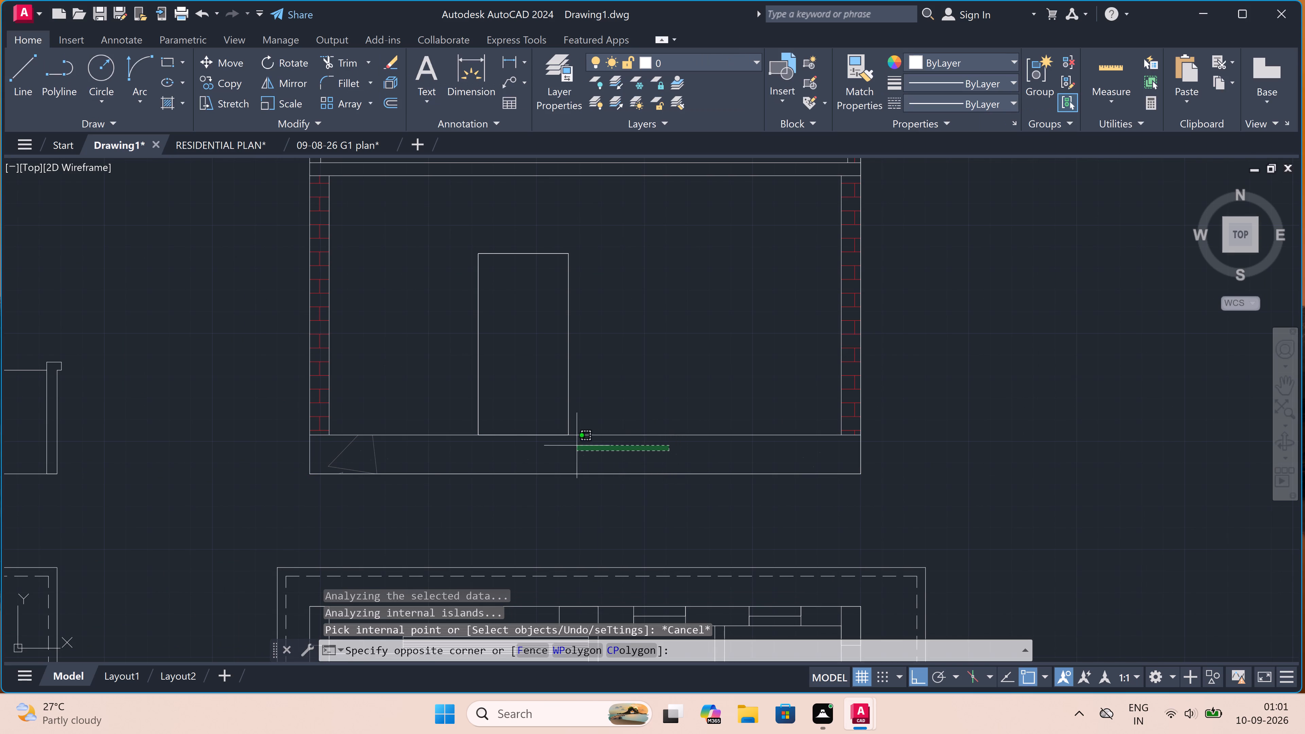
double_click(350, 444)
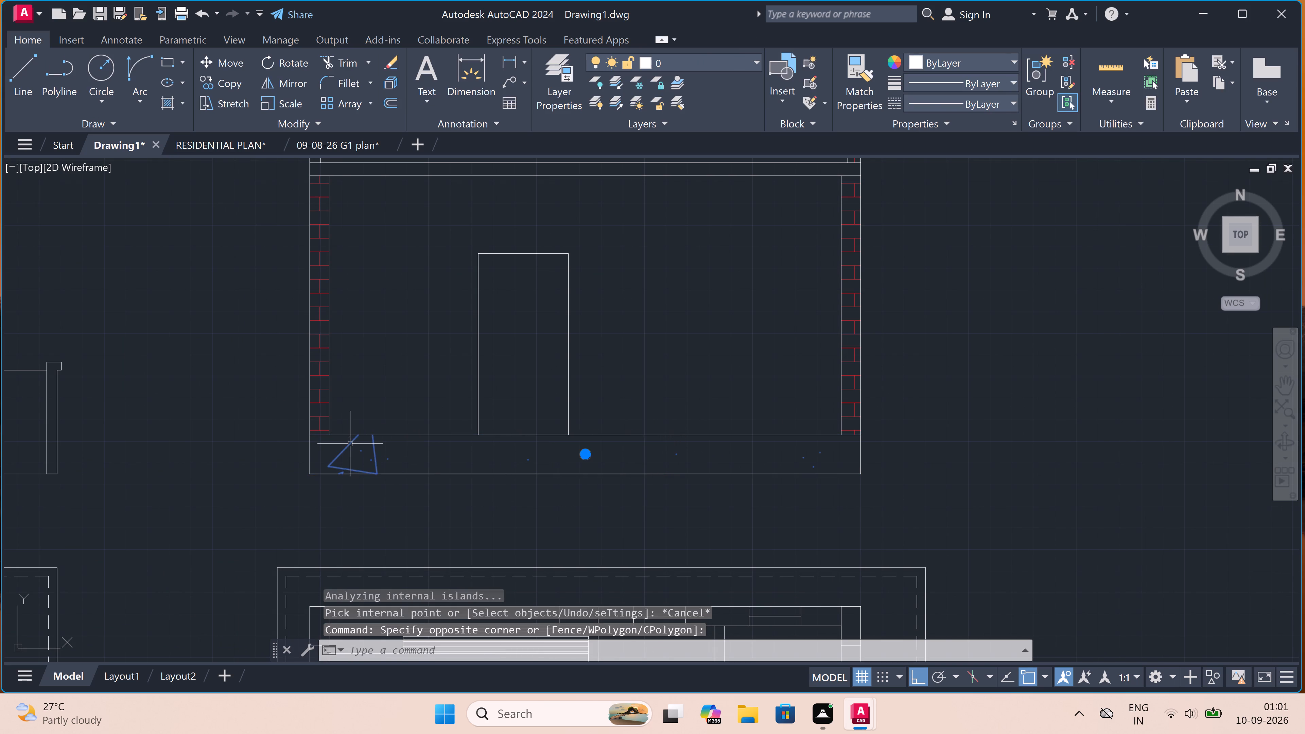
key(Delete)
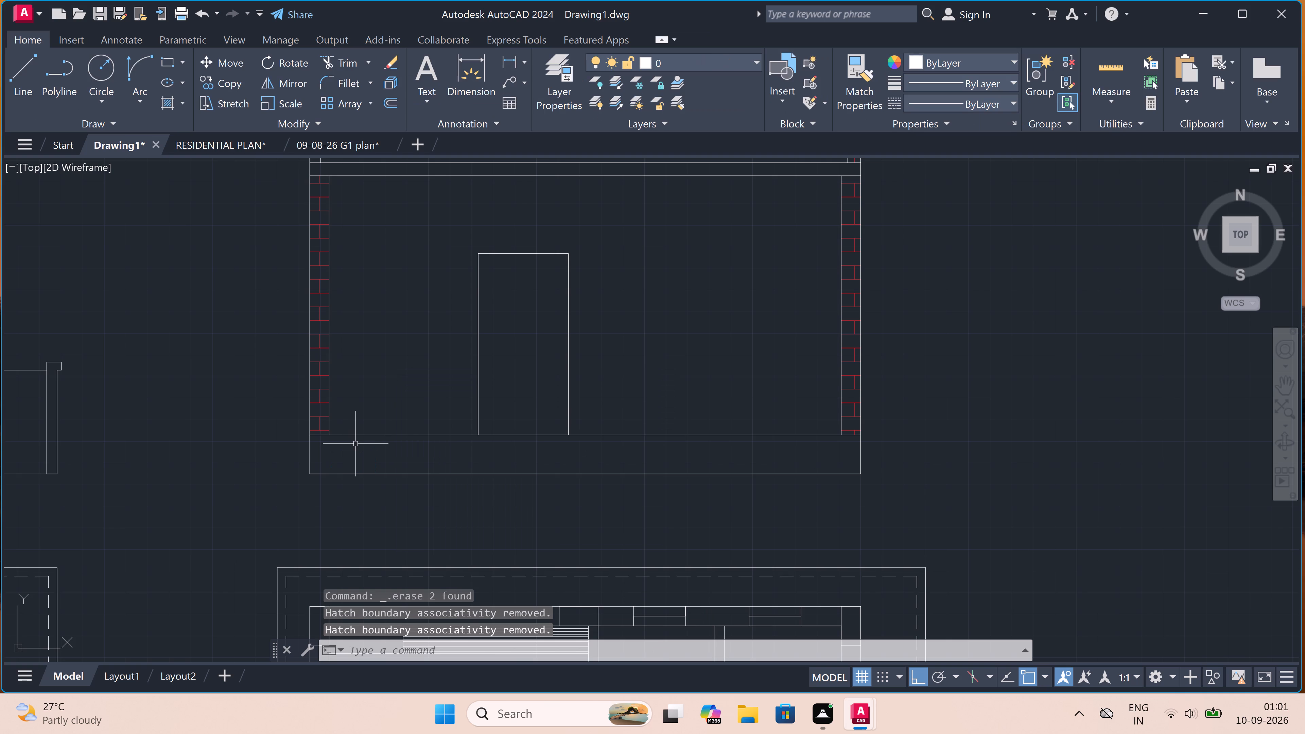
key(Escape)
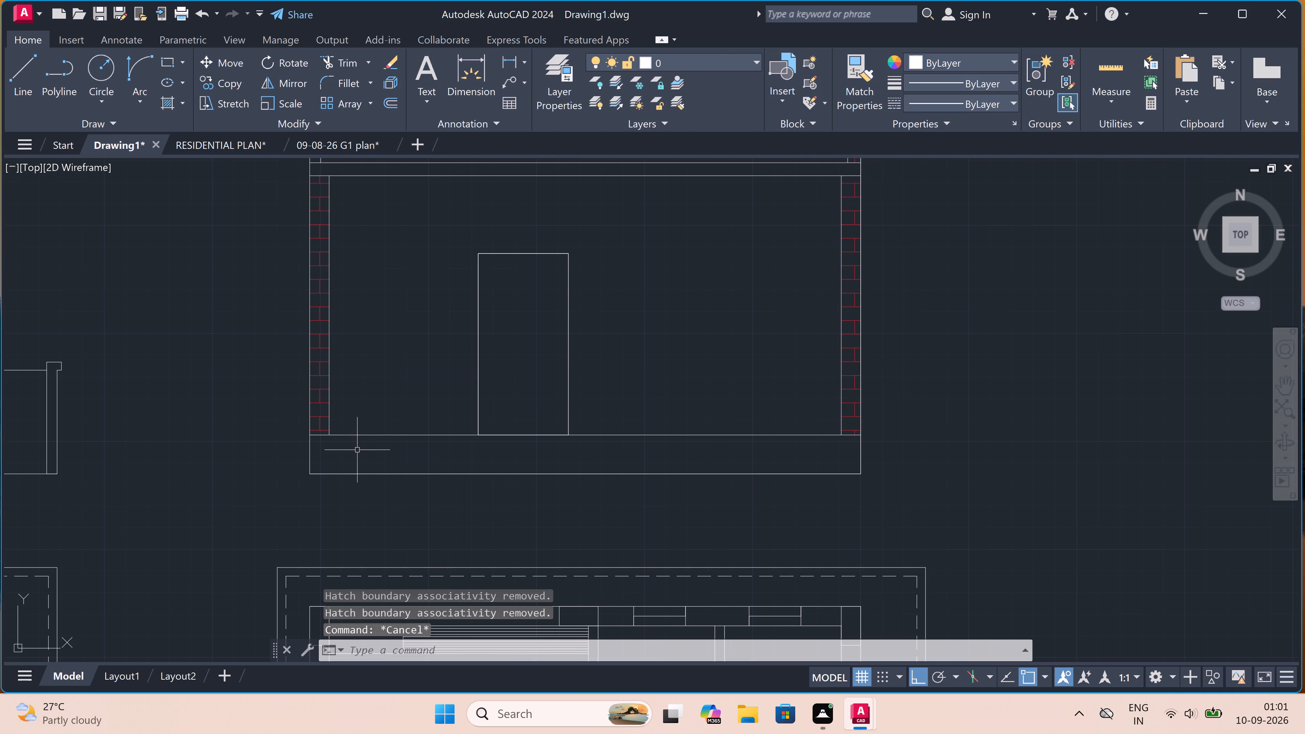
Draw a small closed triangle of three lines, with Ortho off, inside the section's base strip near its left end.
scroll(357, 450, down, 2)
scroll(357, 450, up, 3)
scroll(357, 450, down, 2)
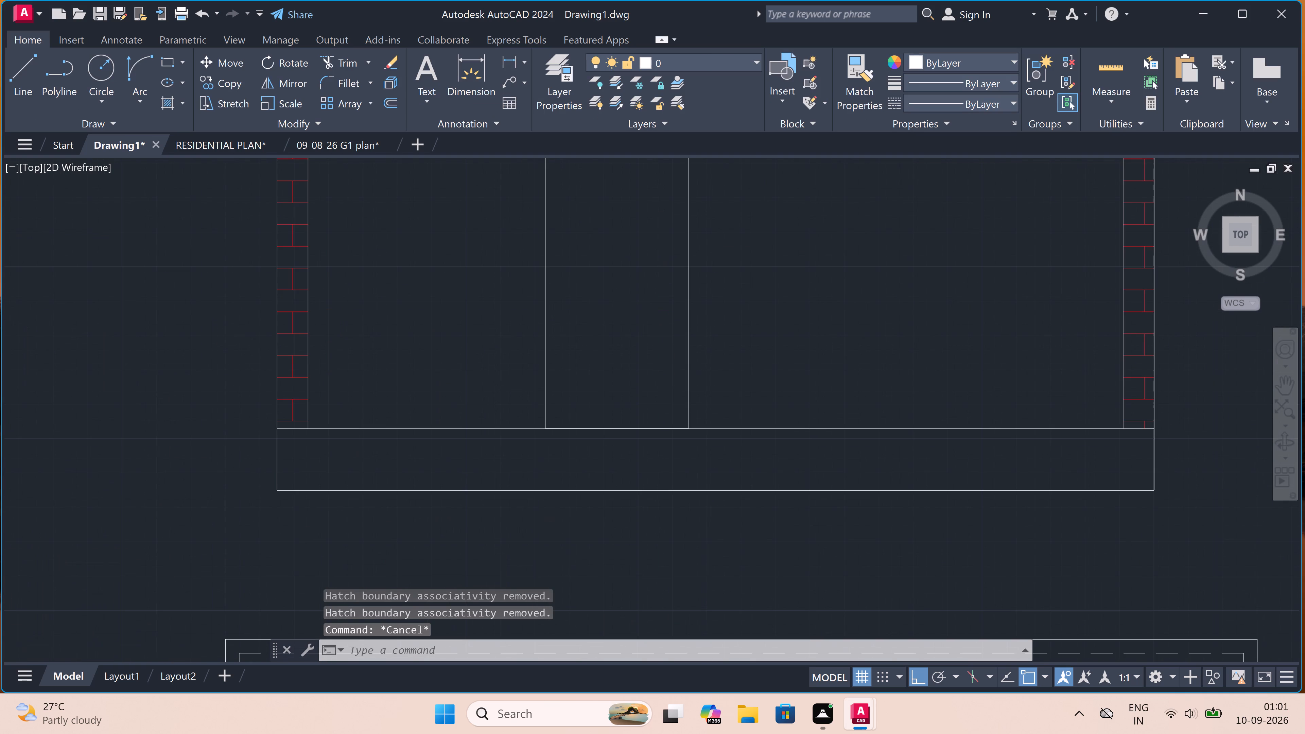
scroll(354, 451, up, 5)
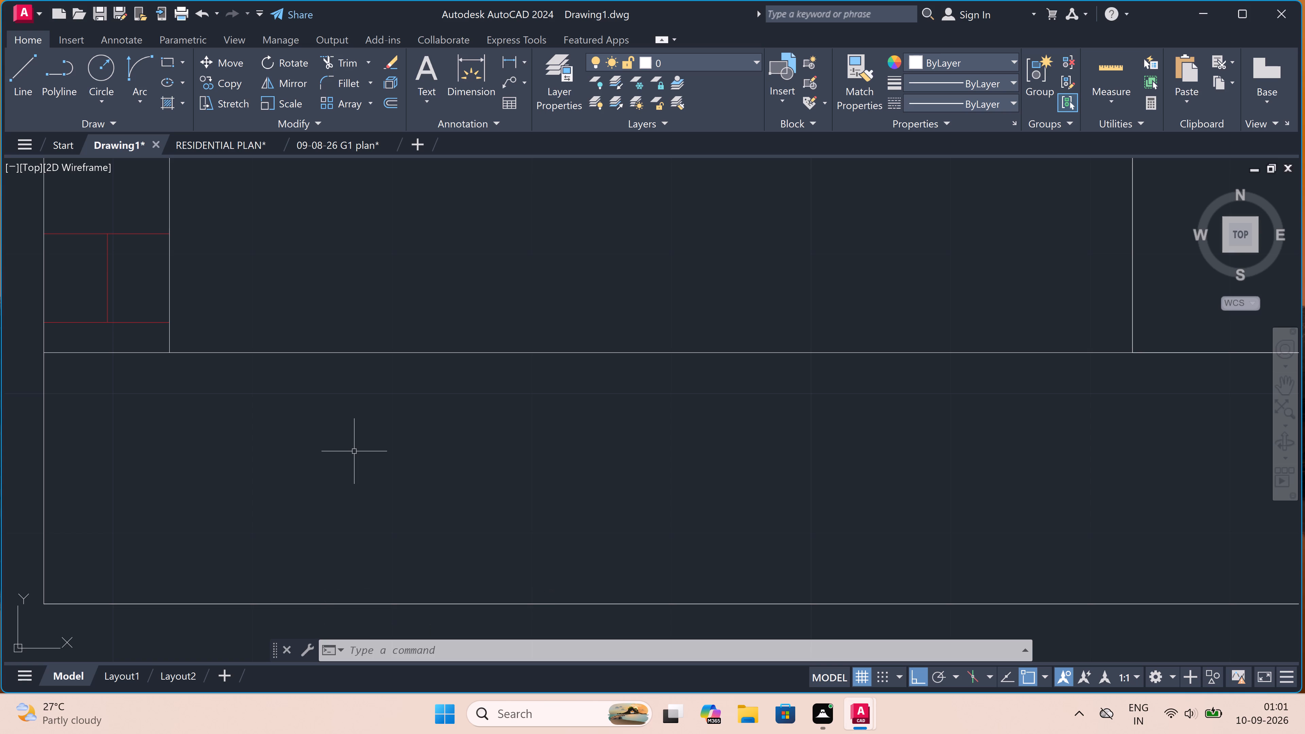
text(l)
key(space)
scroll(354, 451, up, 3)
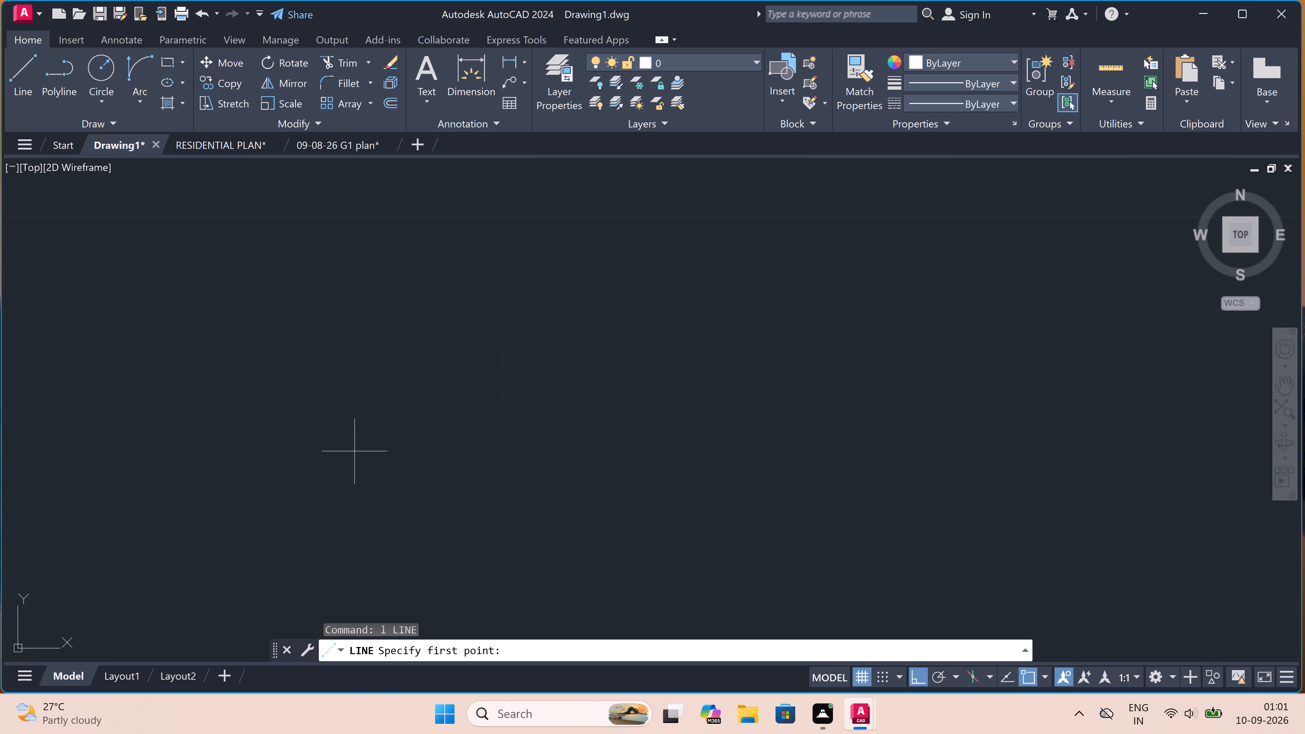
click(354, 450)
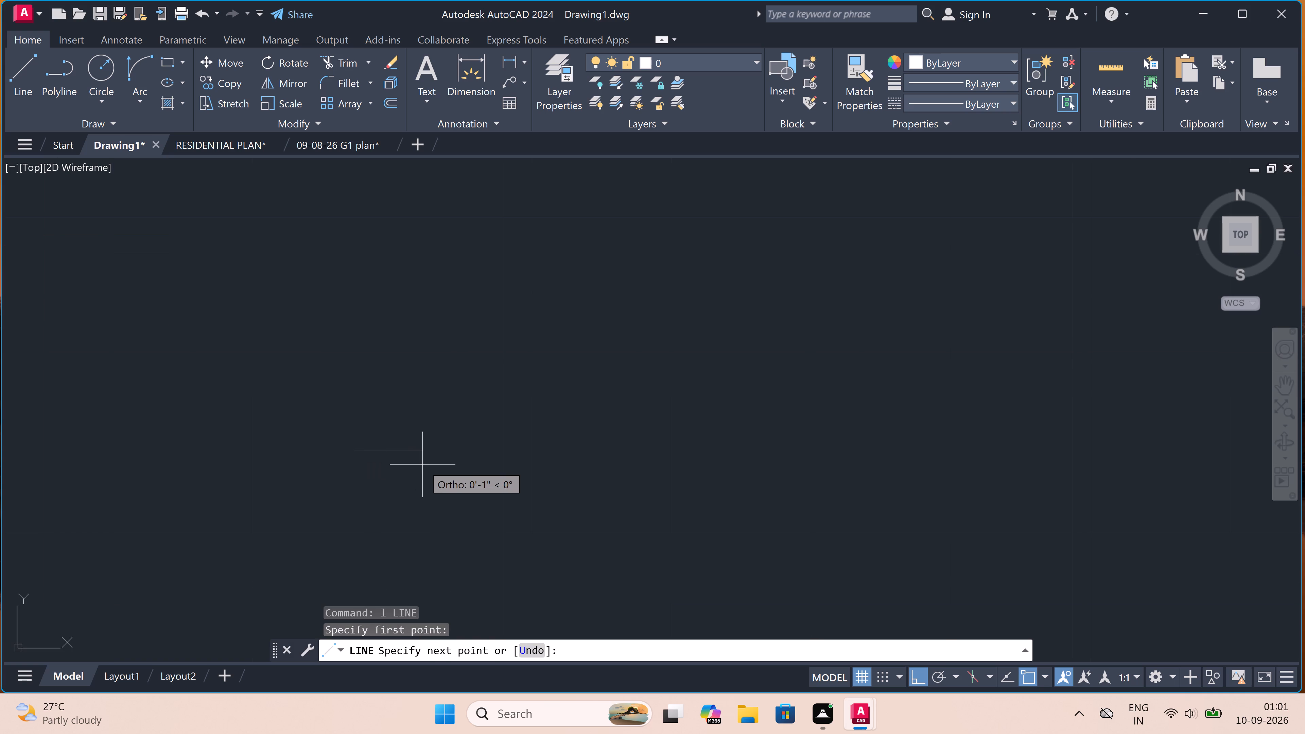
key(F8)
scroll(442, 484, down, 2)
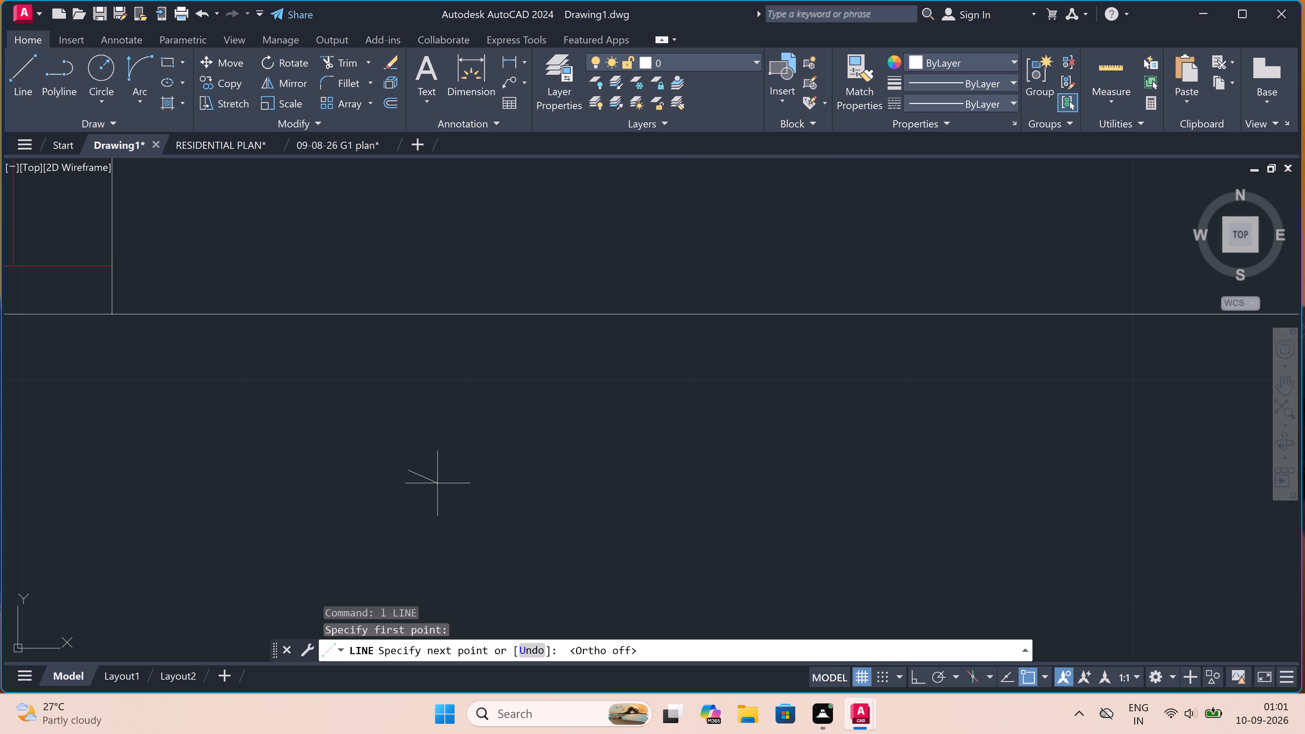
click(430, 488)
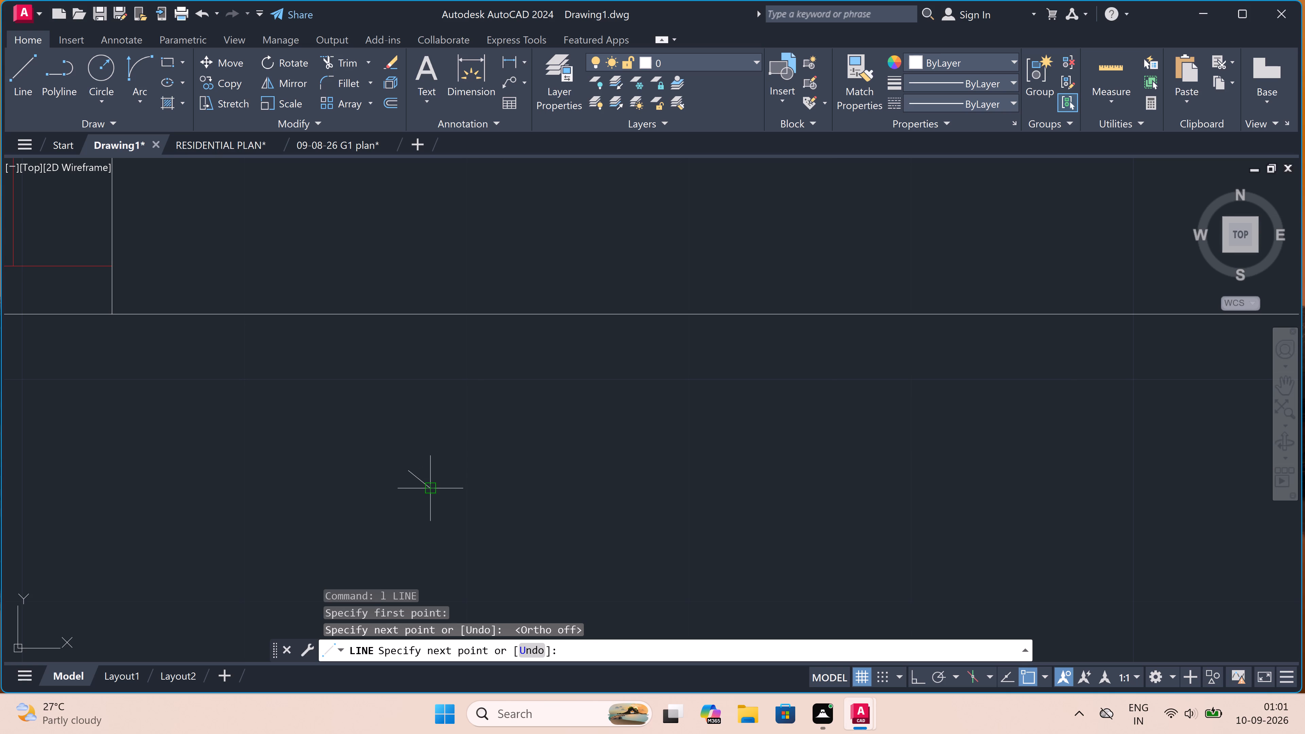
scroll(434, 466, up, 3)
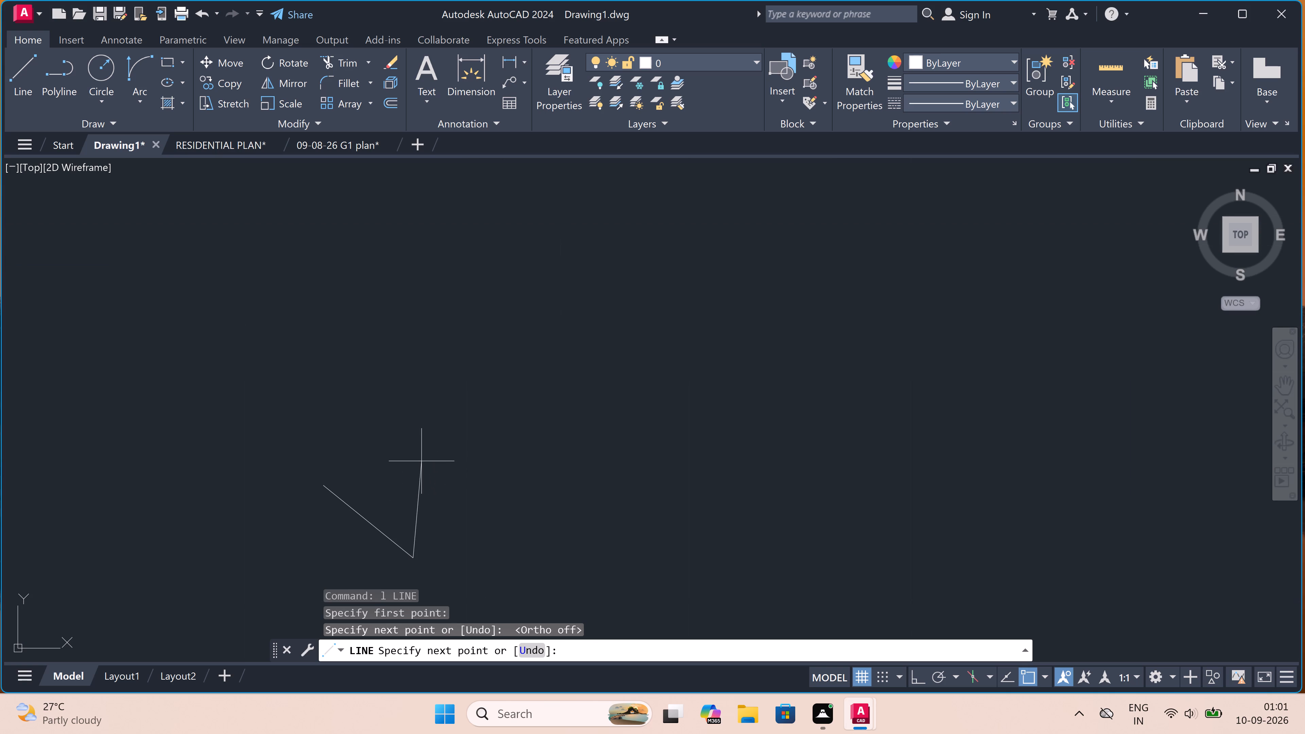
click(427, 457)
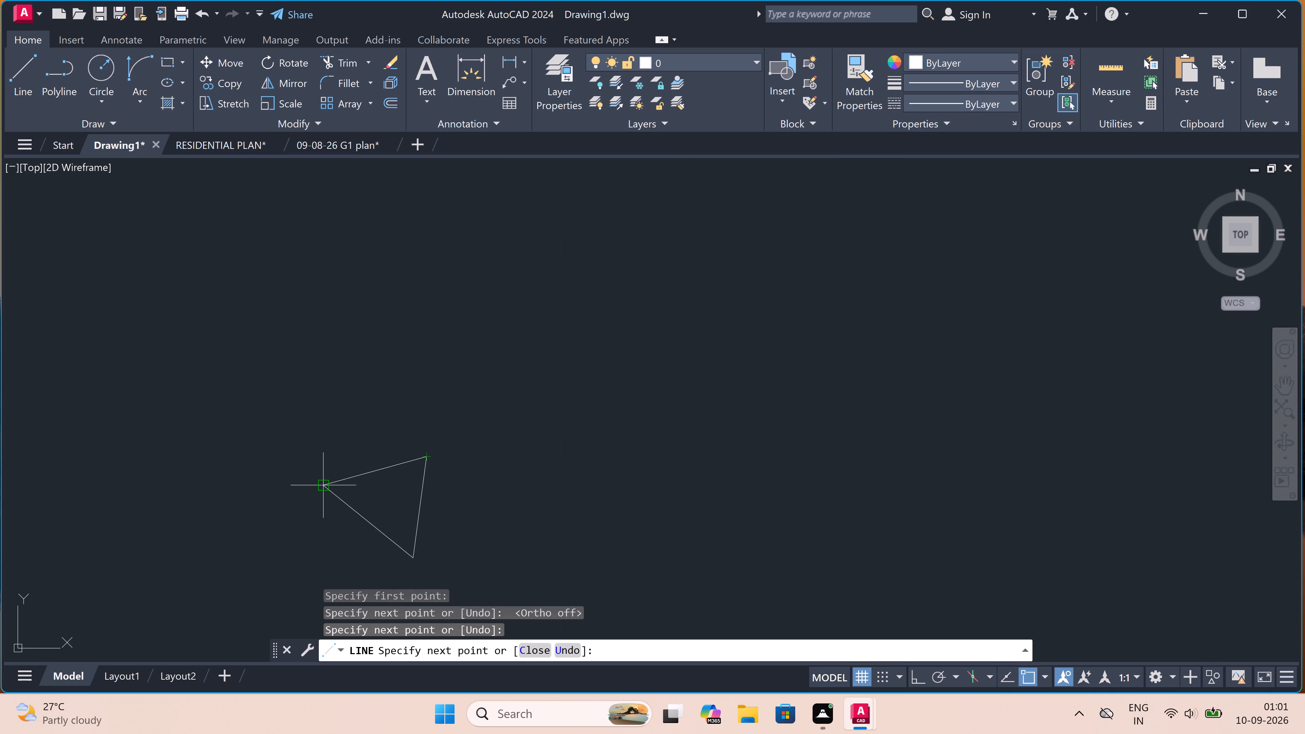
click(321, 482)
key(Escape)
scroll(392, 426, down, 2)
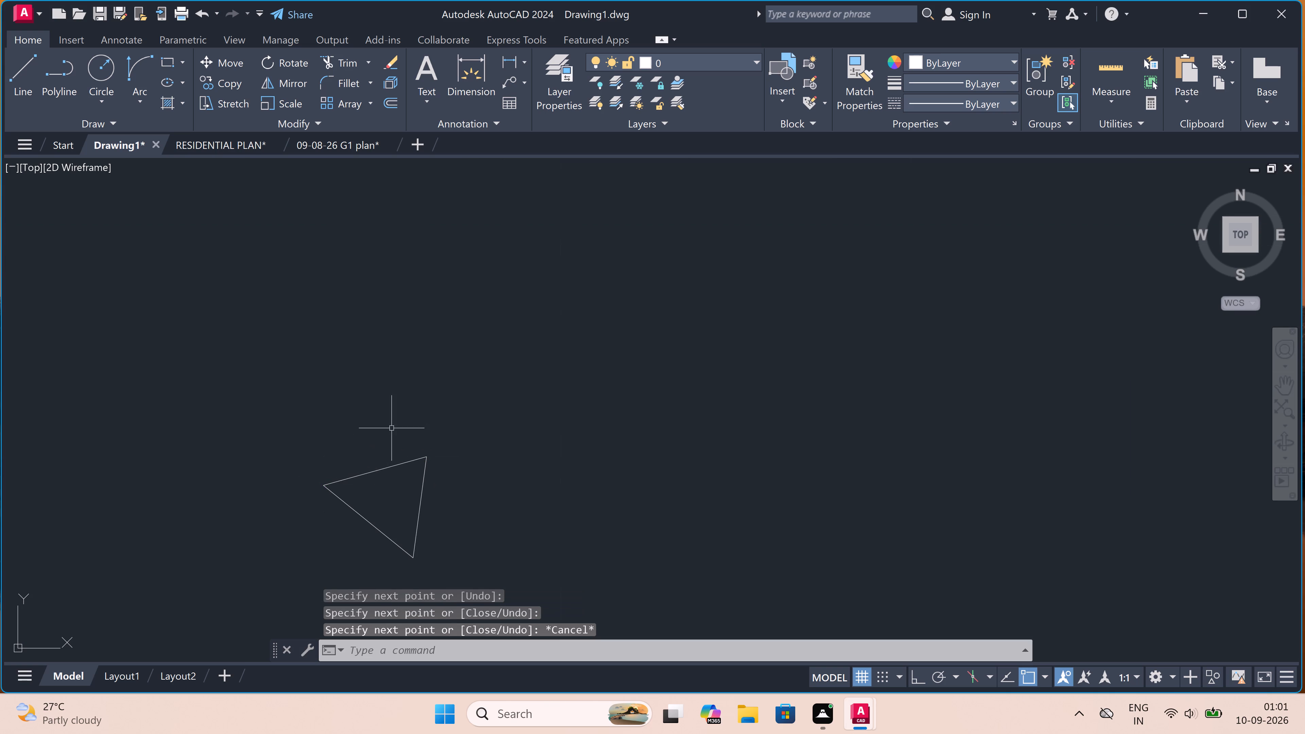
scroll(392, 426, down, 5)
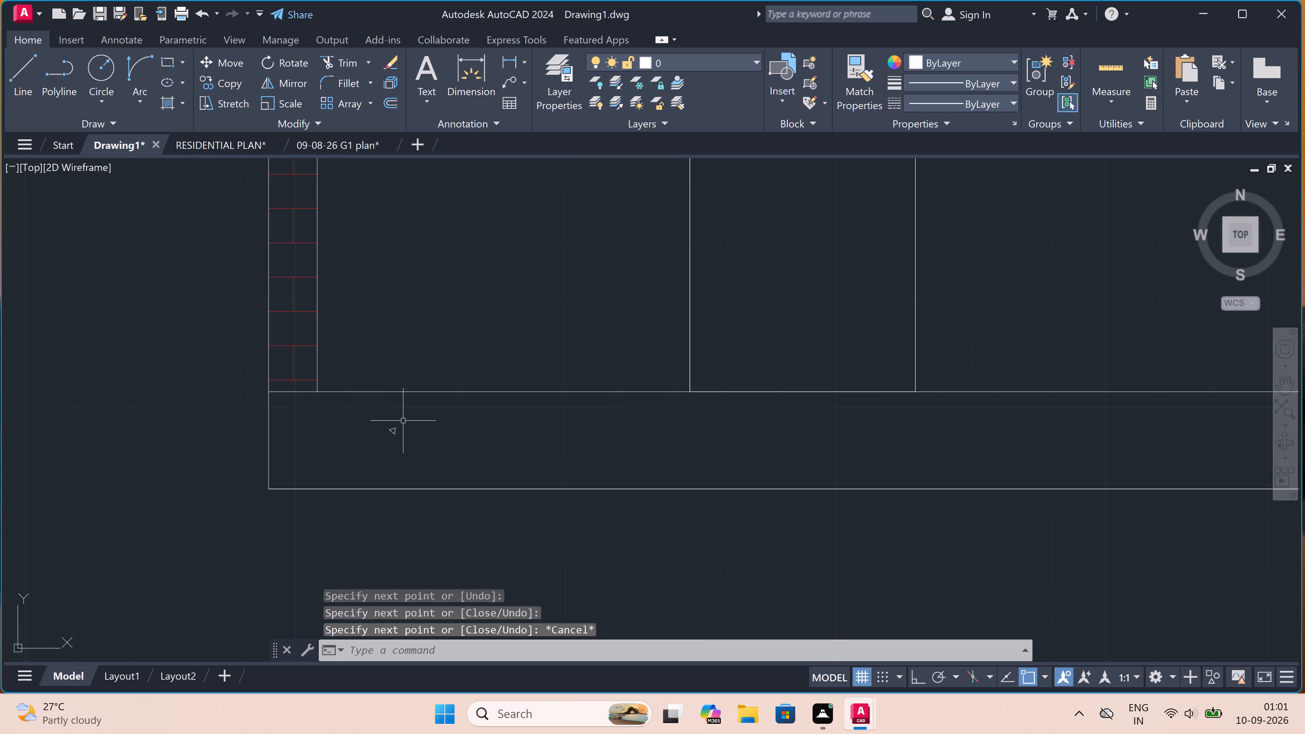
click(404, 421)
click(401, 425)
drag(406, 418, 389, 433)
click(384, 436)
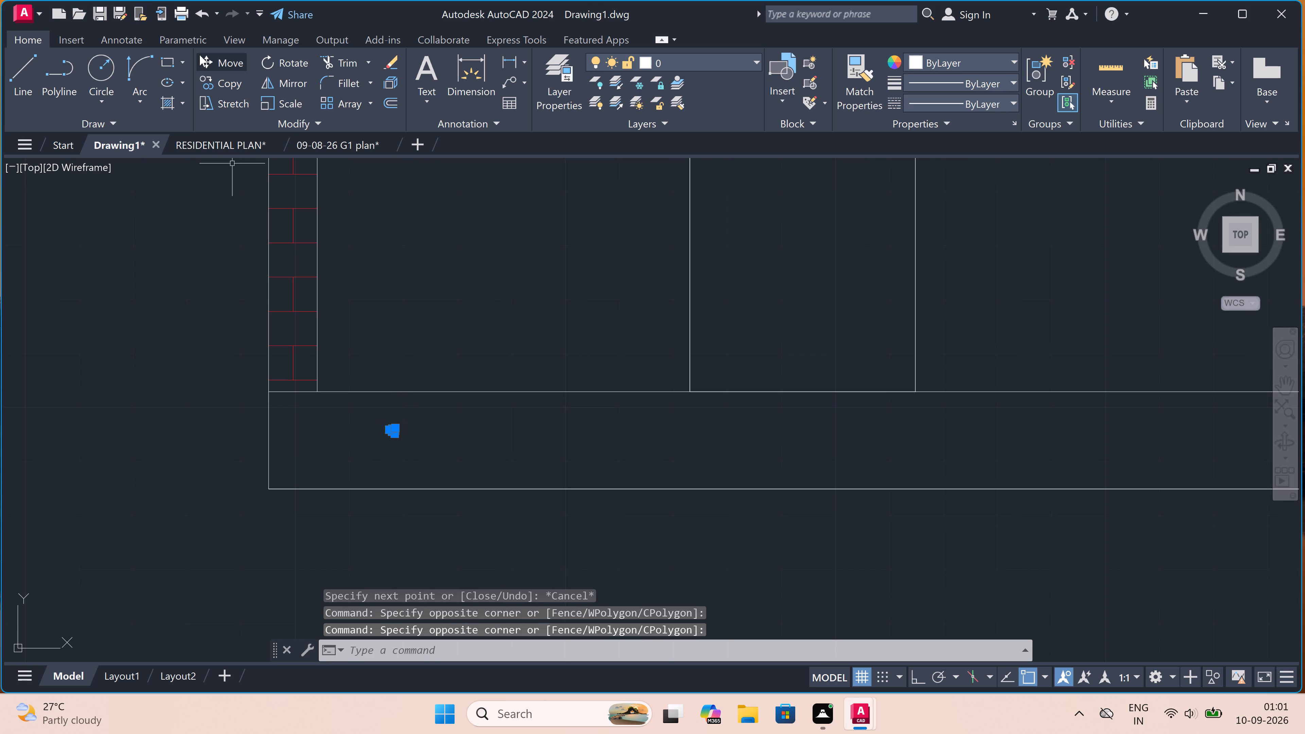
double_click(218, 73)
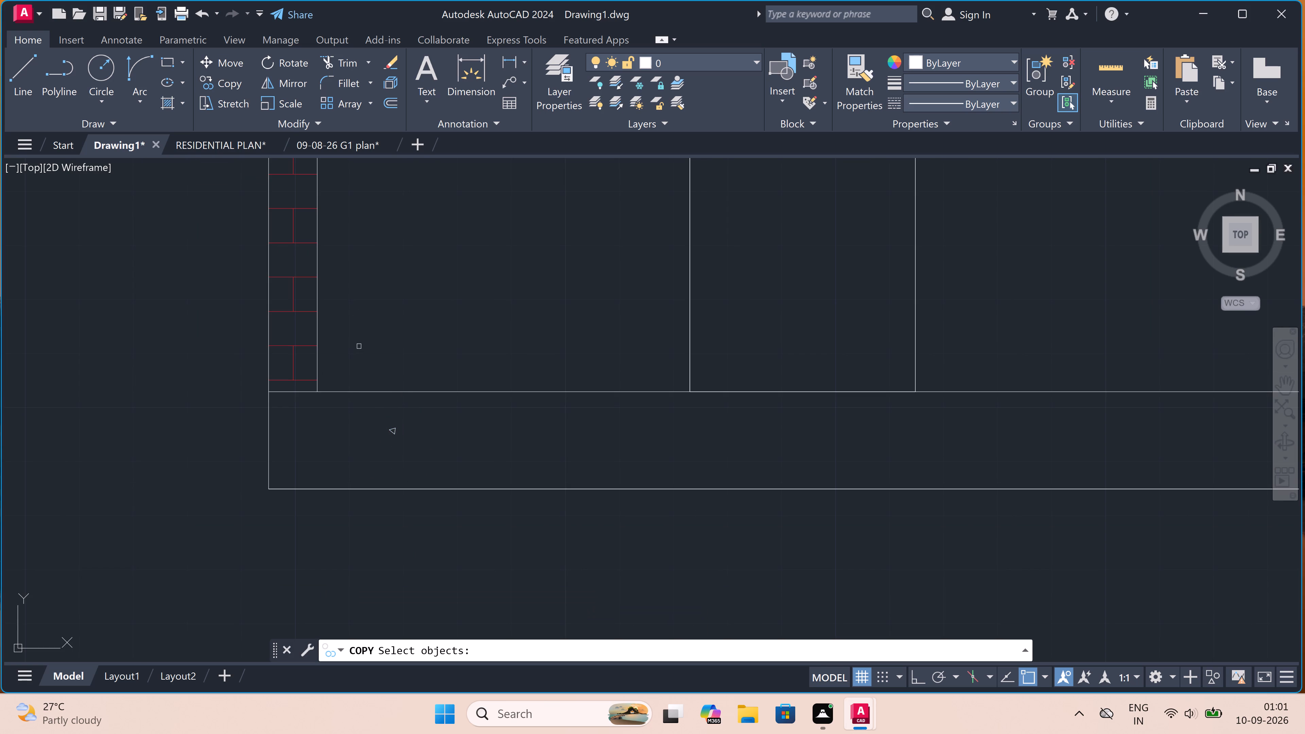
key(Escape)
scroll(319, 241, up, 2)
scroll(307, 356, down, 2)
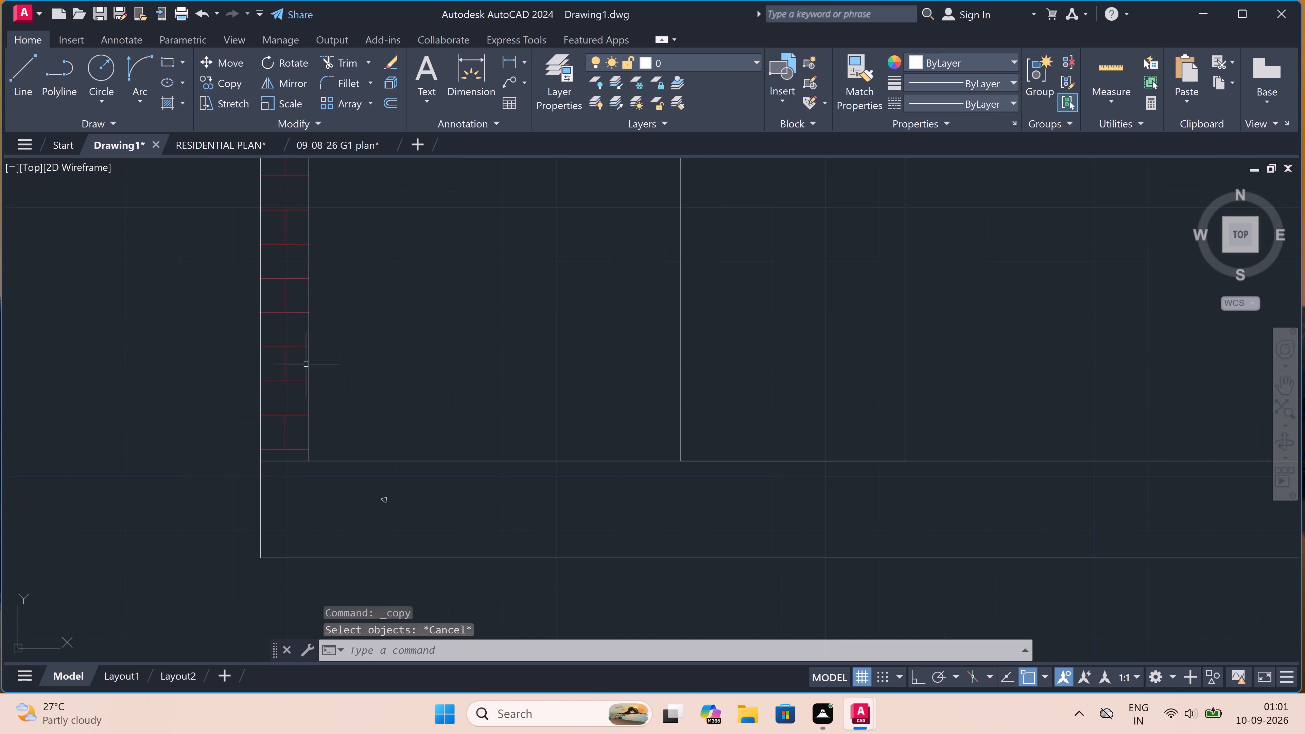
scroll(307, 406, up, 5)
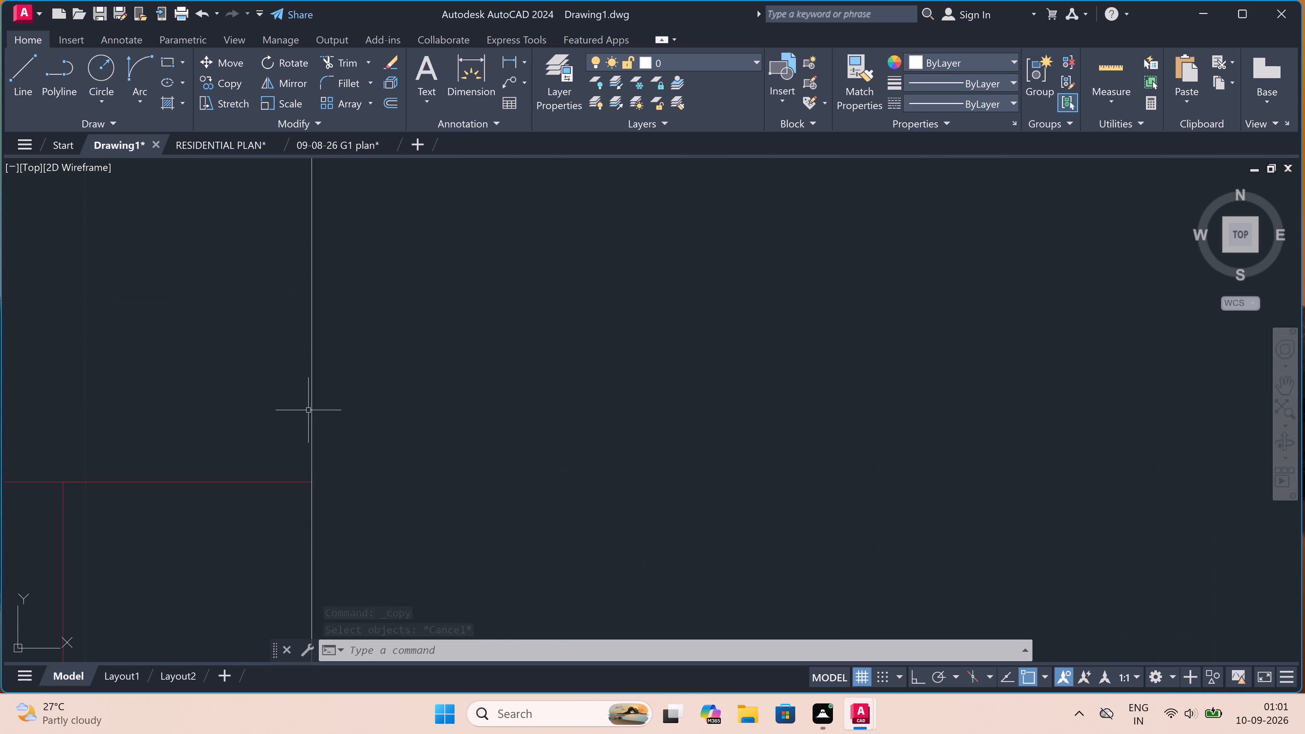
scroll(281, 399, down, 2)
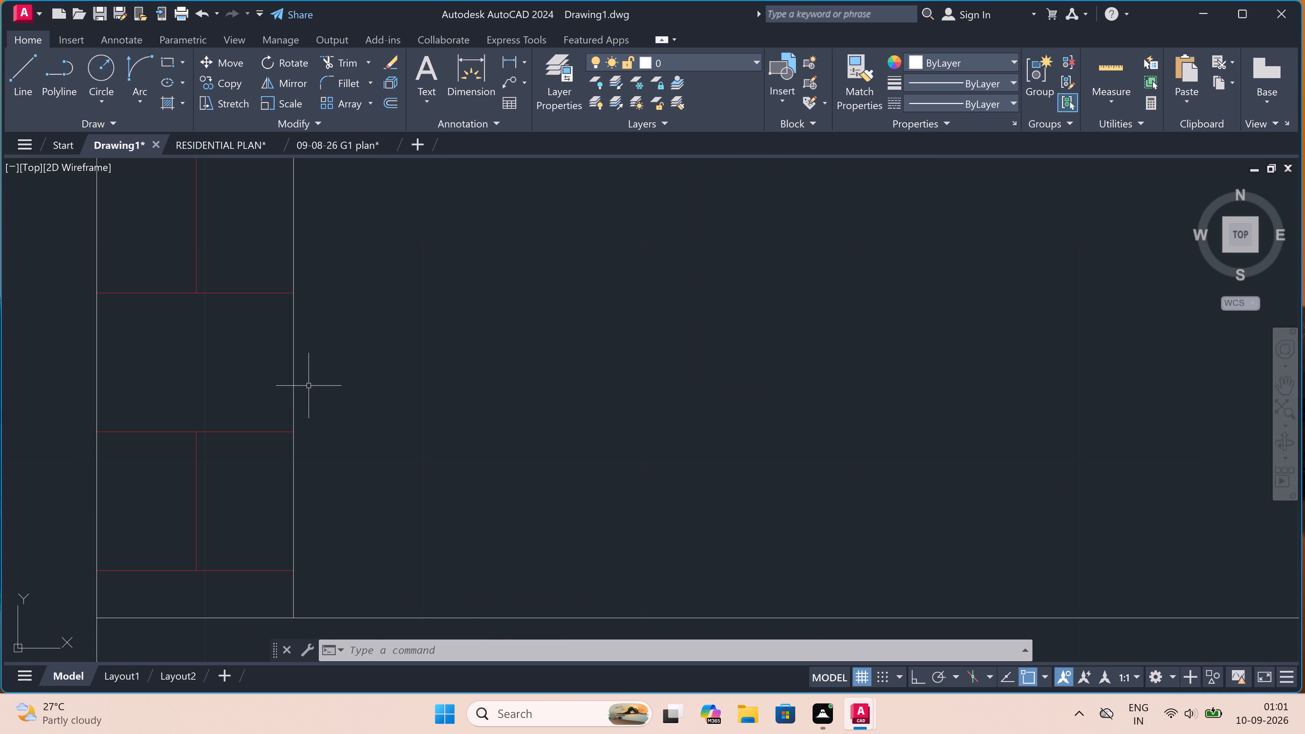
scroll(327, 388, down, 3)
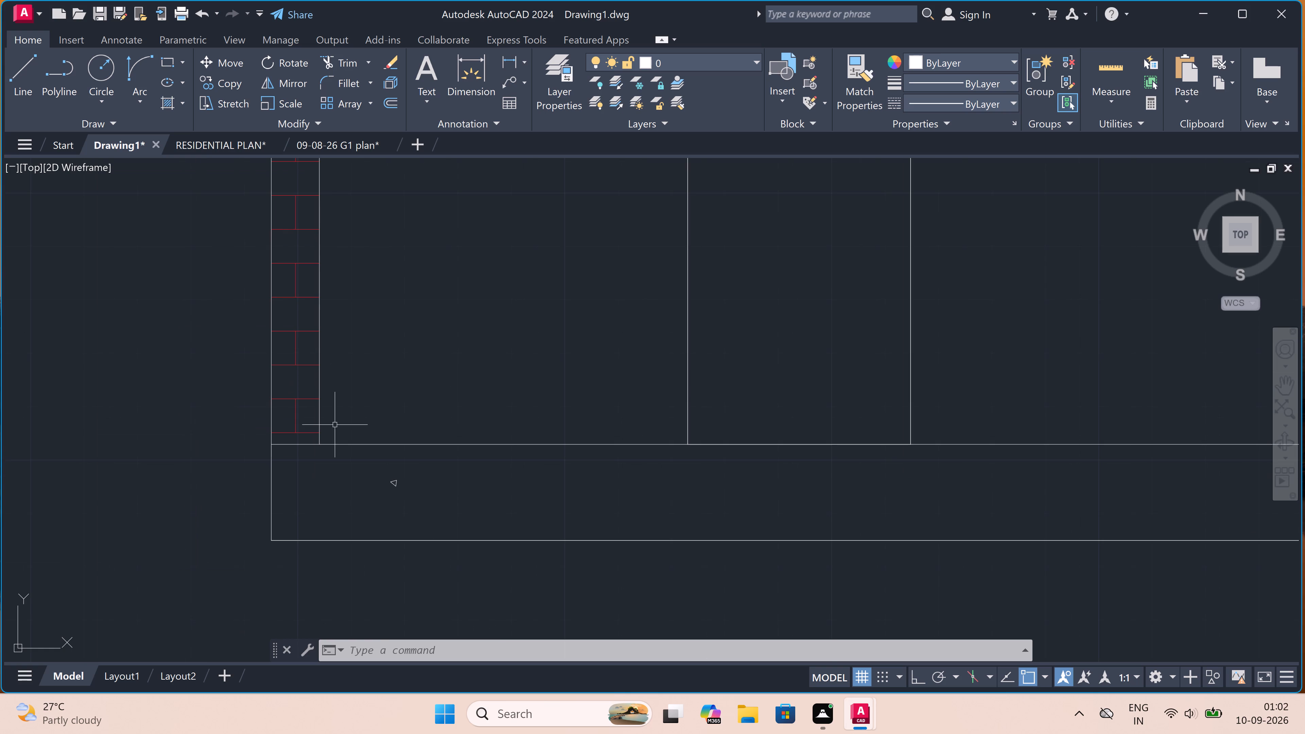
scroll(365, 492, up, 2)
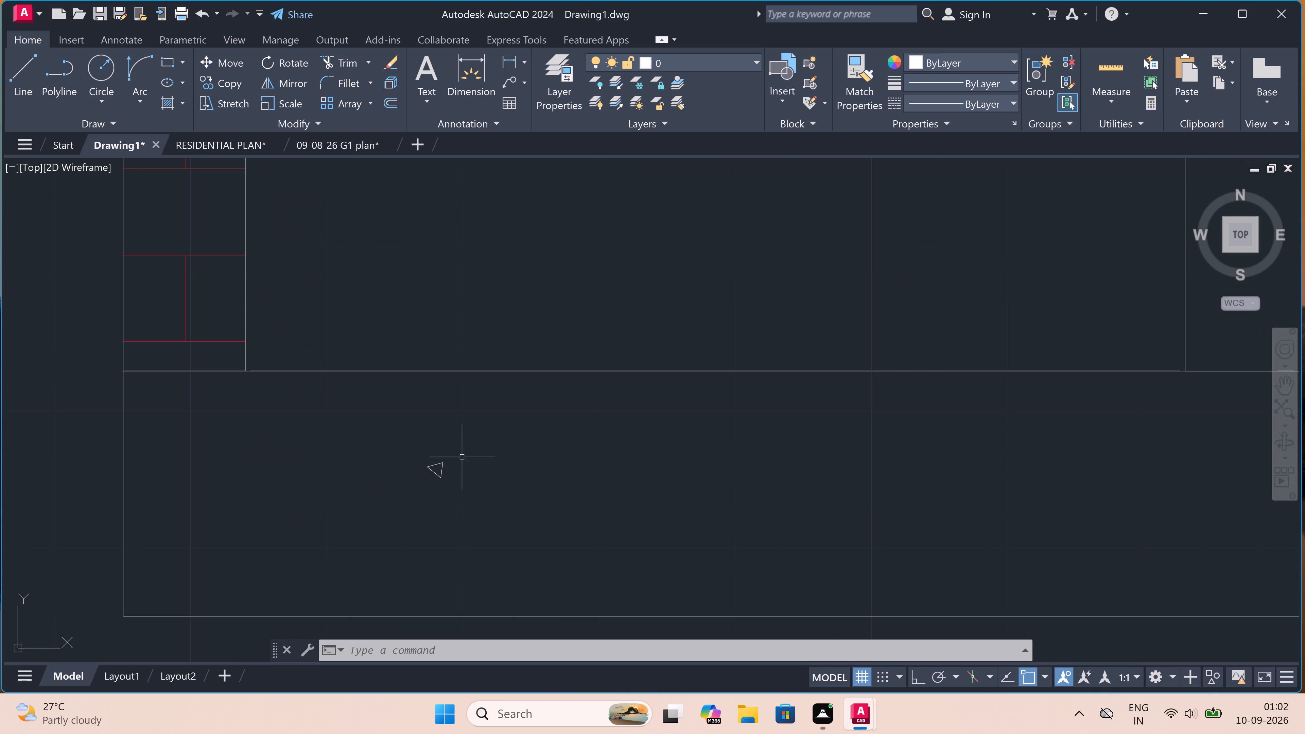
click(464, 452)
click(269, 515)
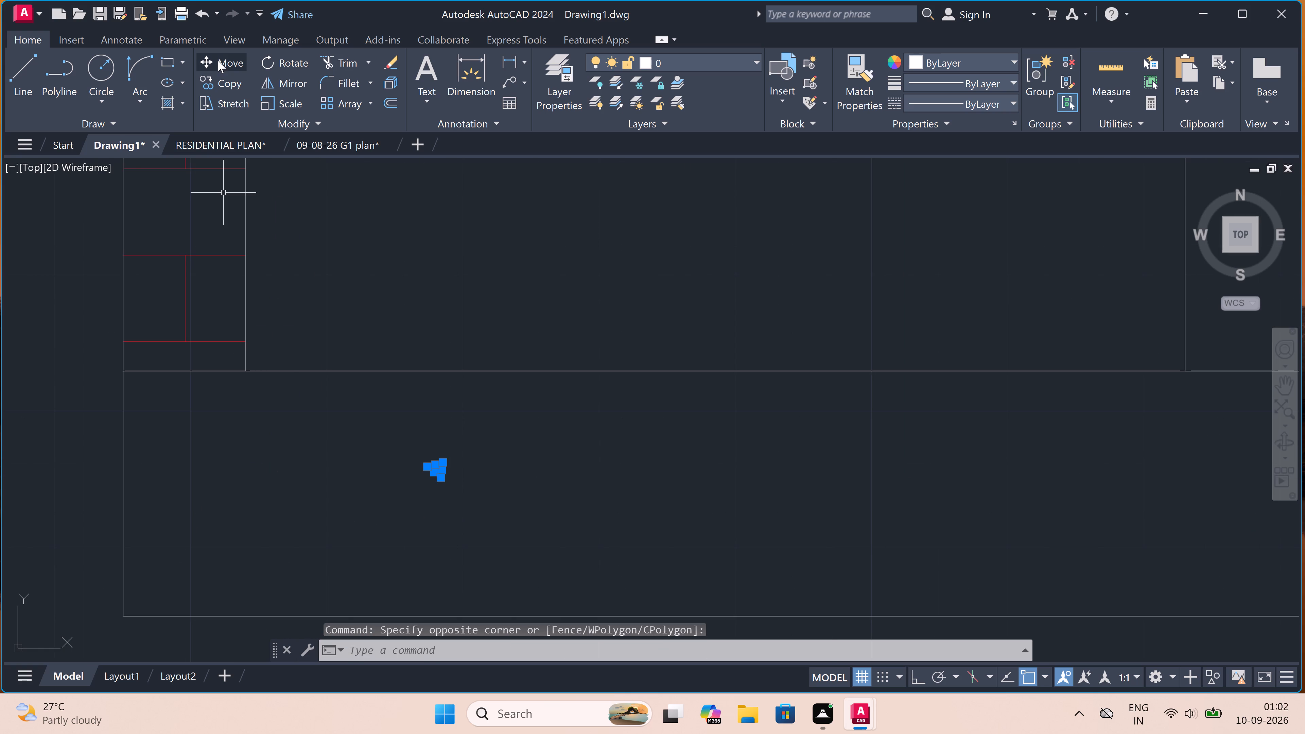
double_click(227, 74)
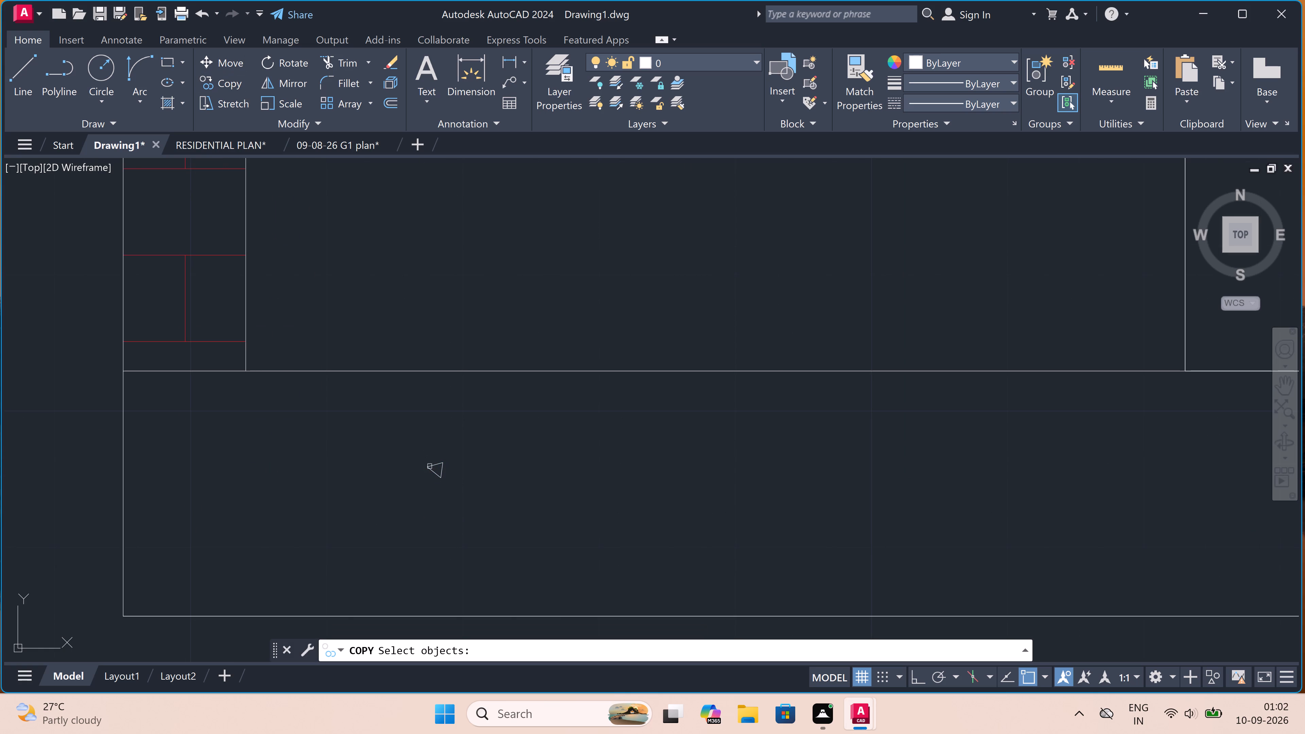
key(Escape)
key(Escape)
Copy the small triangle to five scattered spots around it at the left end of the section's base strip.
drag(467, 443, 464, 453)
double_click(350, 514)
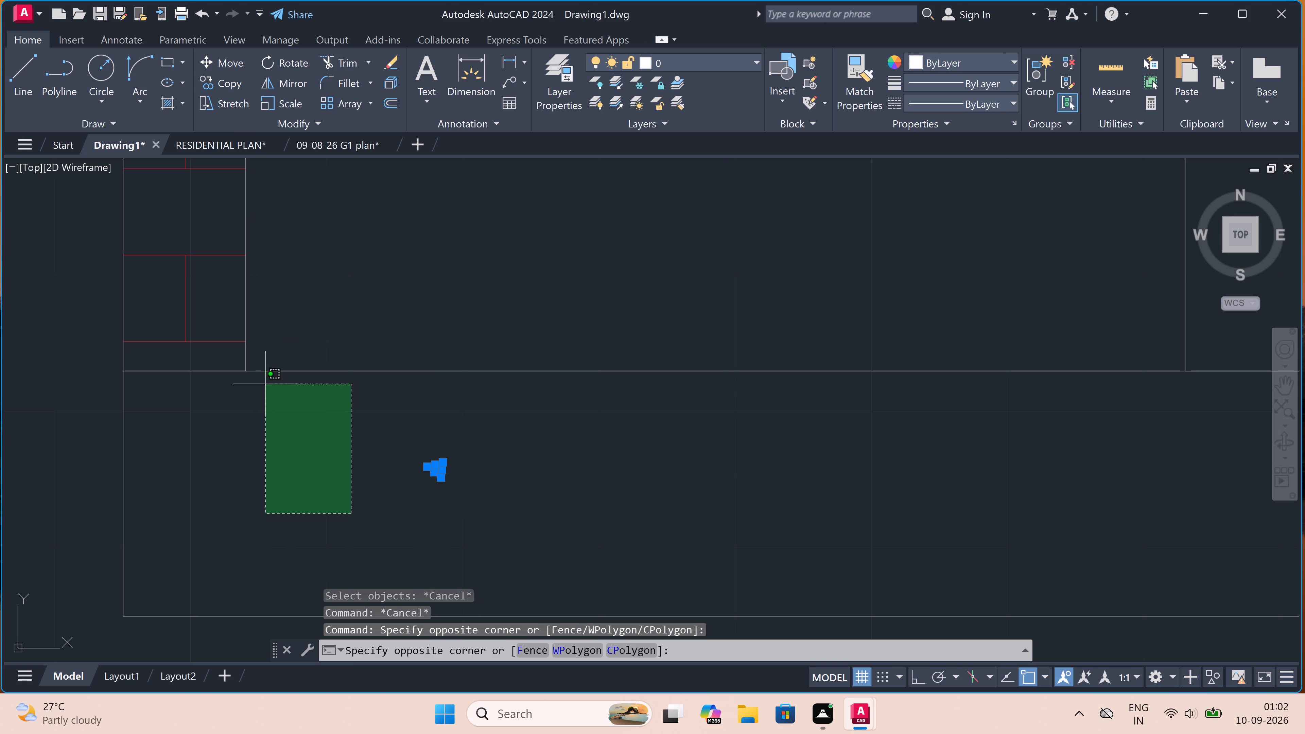
click(265, 436)
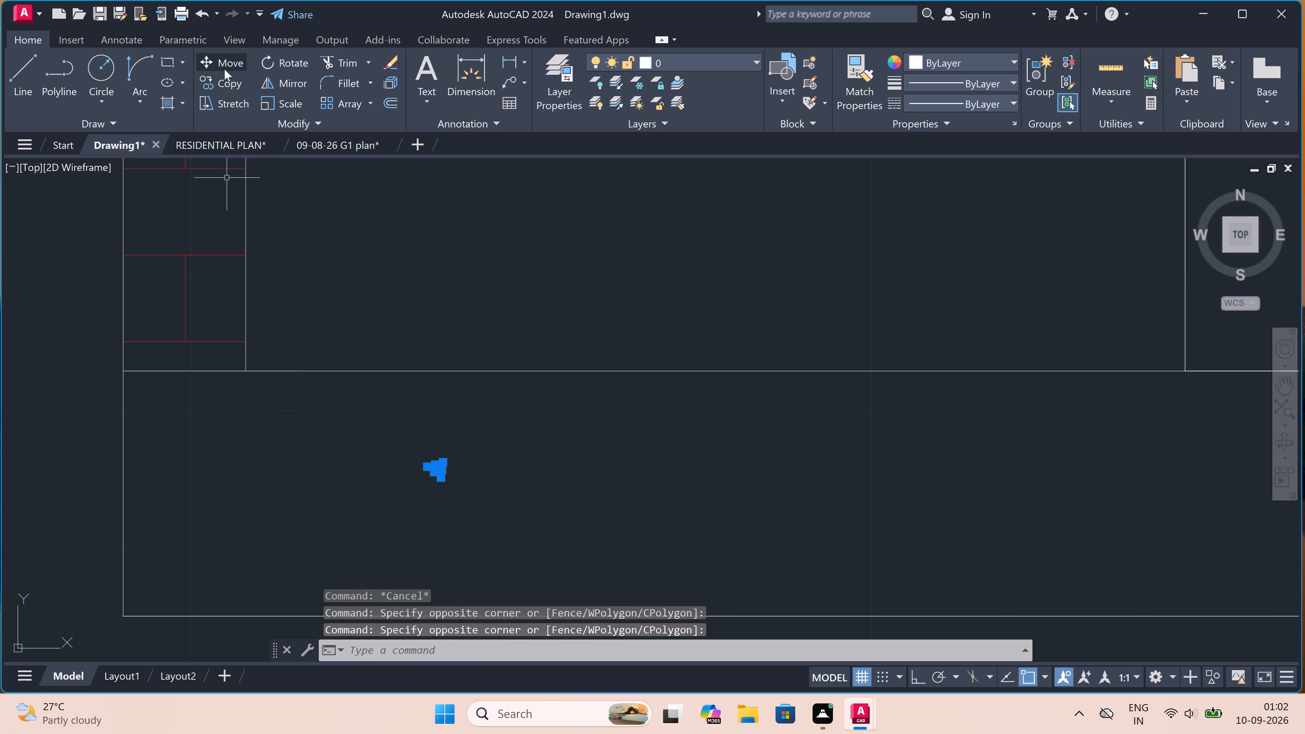
click(229, 82)
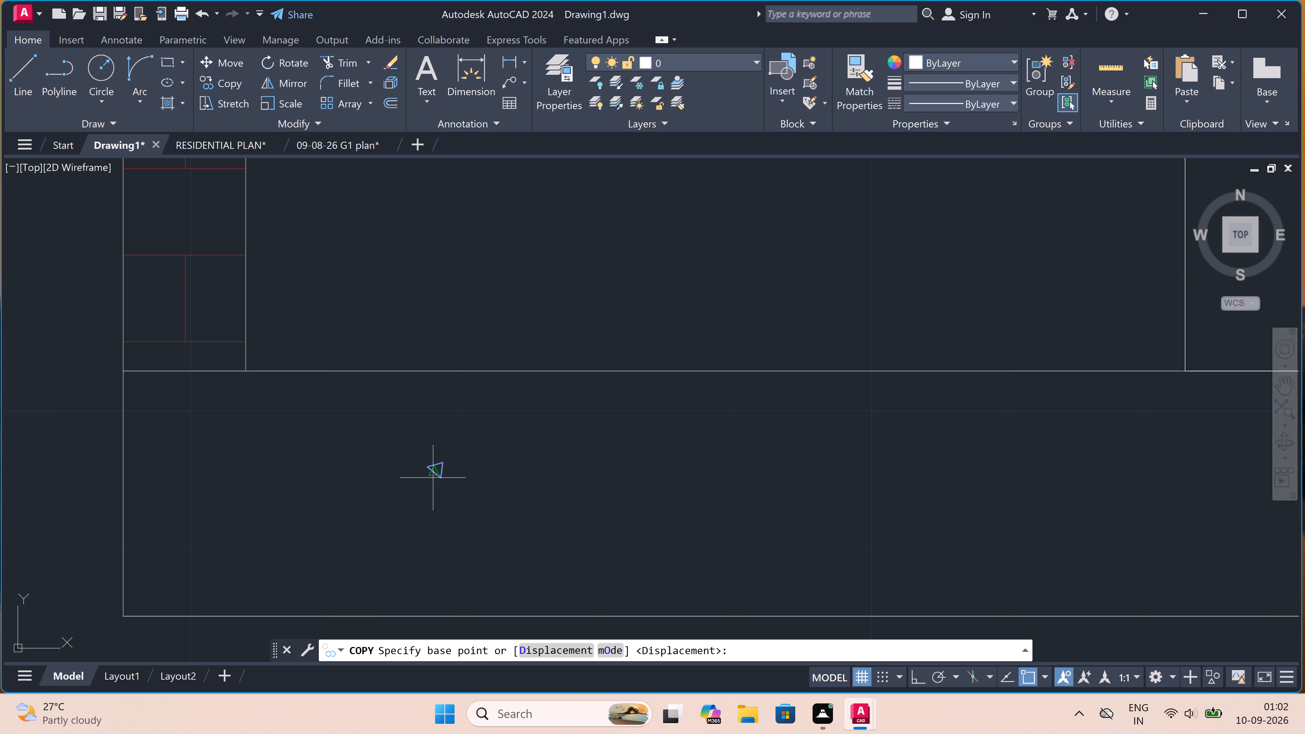
drag(434, 474, 429, 475)
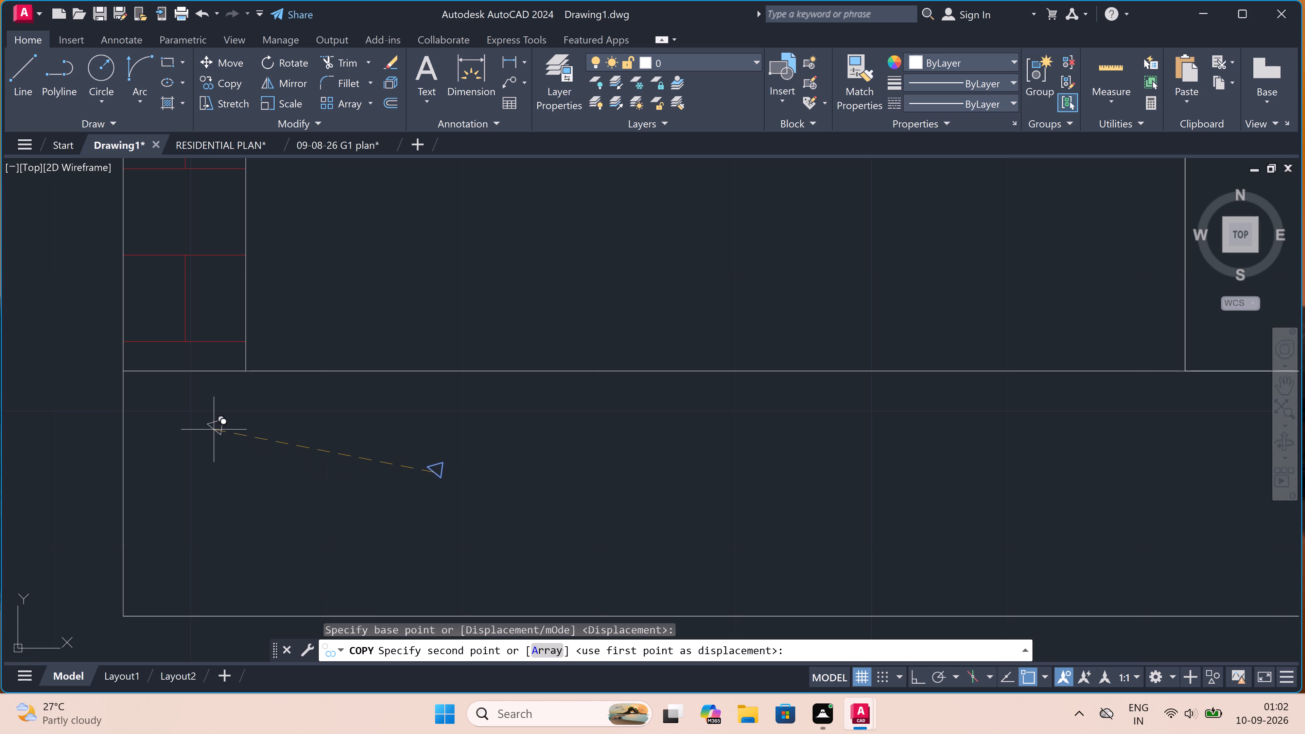
click(172, 416)
click(228, 525)
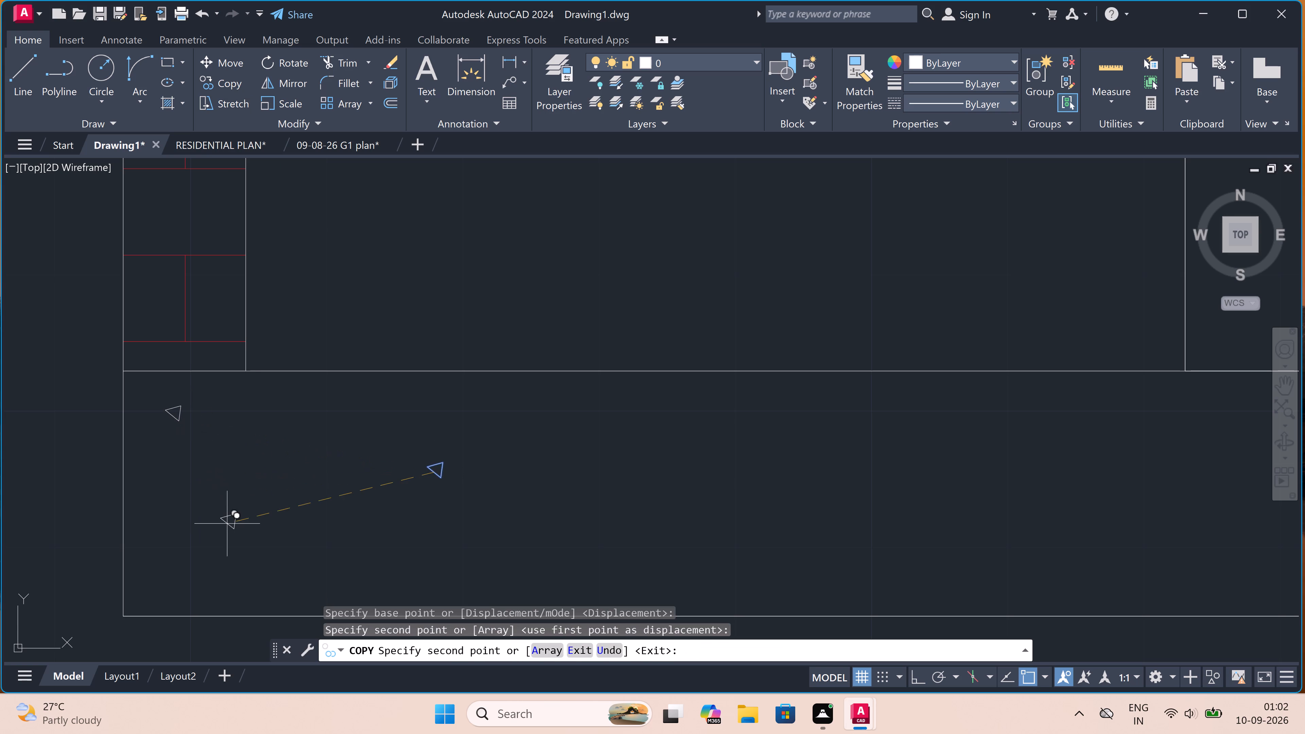
click(296, 439)
click(311, 540)
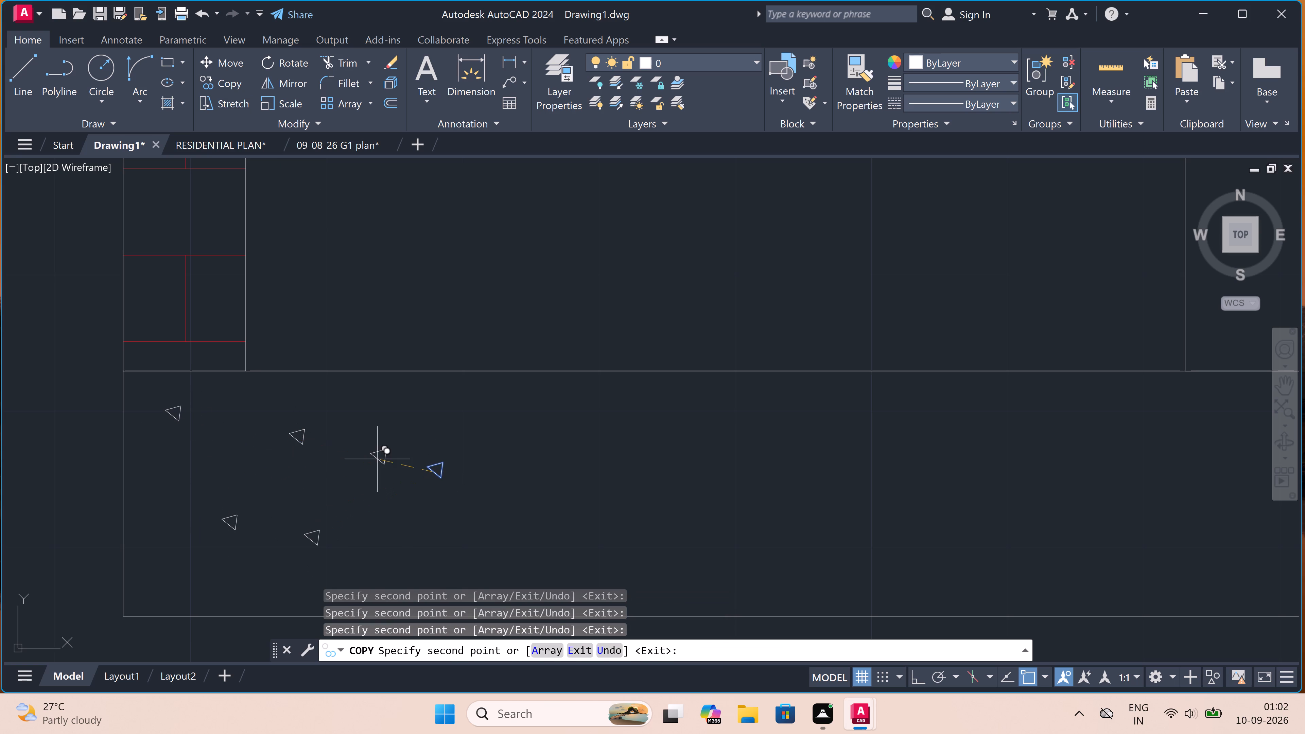
click(392, 423)
Scatter more copies of the triangle at irregular heights along the base strip, from the original up to just before the doorway.
scroll(389, 418, down, 3)
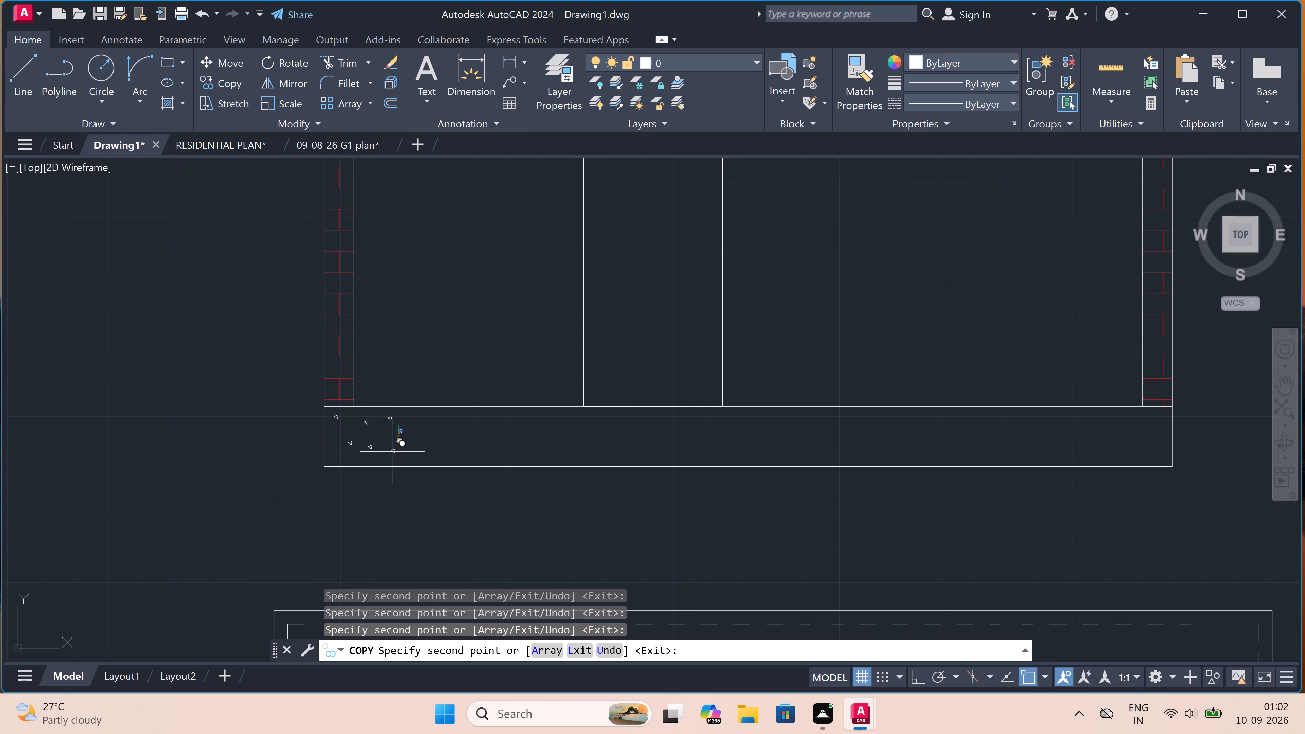
scroll(393, 454, up, 3)
click(392, 453)
click(474, 458)
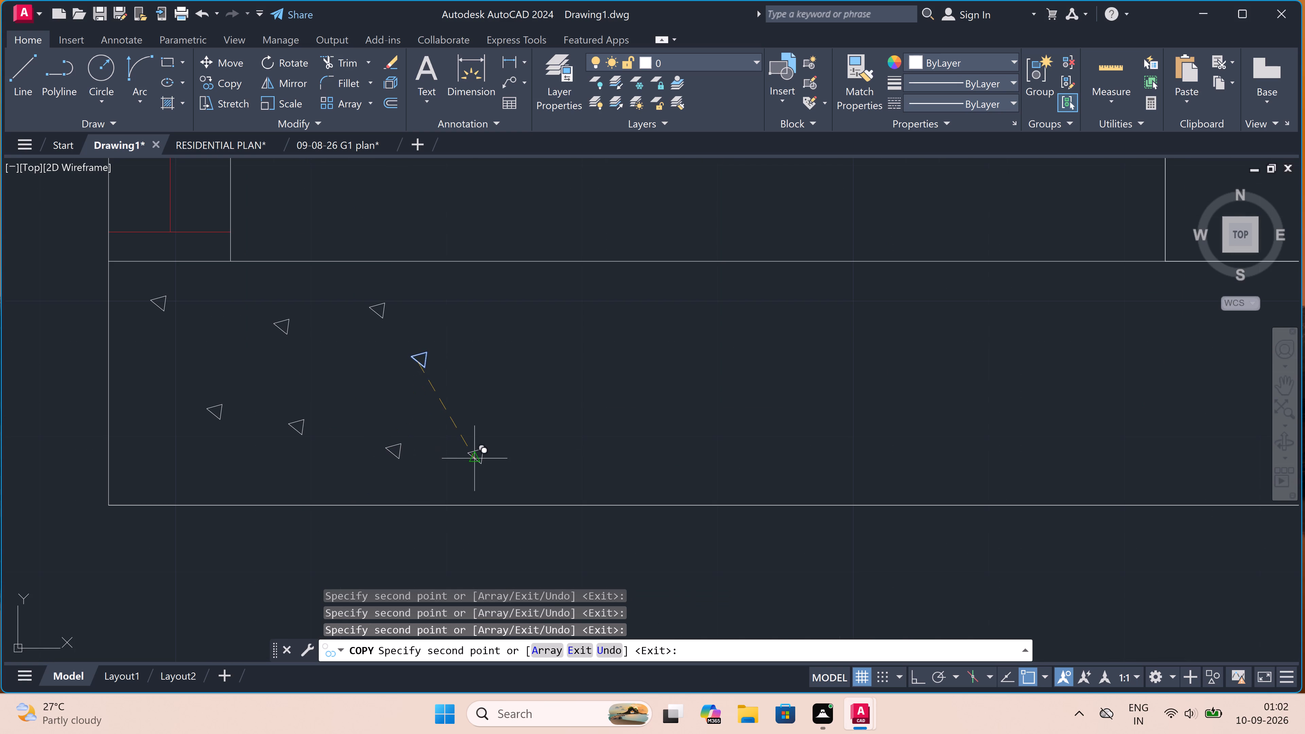
click(492, 355)
click(602, 318)
double_click(604, 459)
double_click(555, 422)
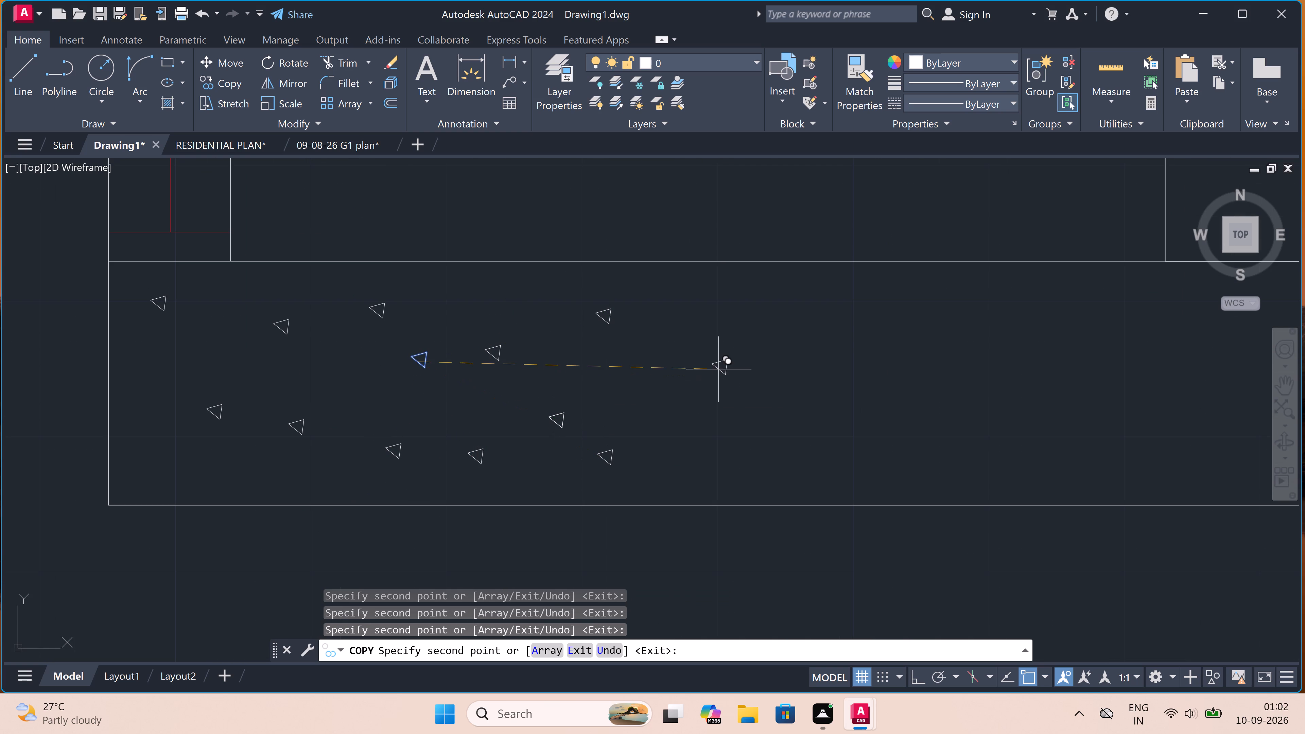
click(719, 365)
click(692, 458)
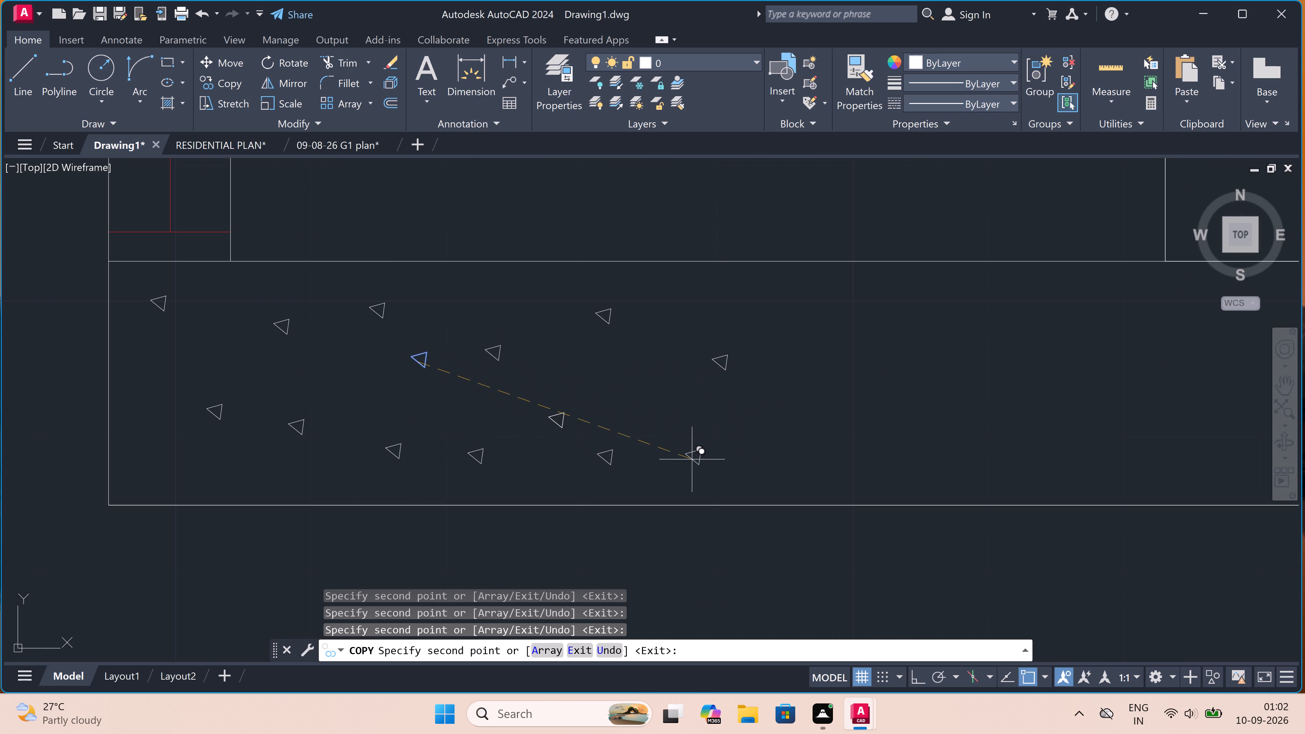
click(871, 300)
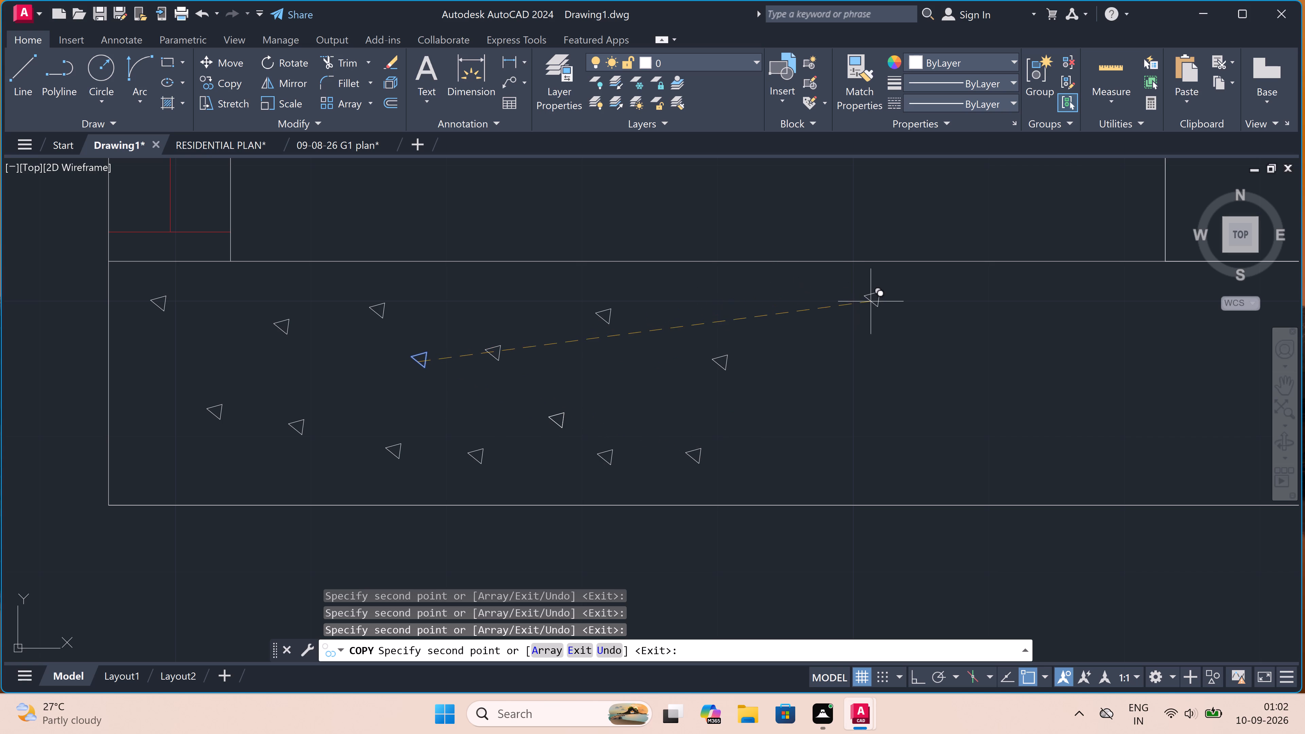
click(945, 390)
drag(834, 456, 835, 453)
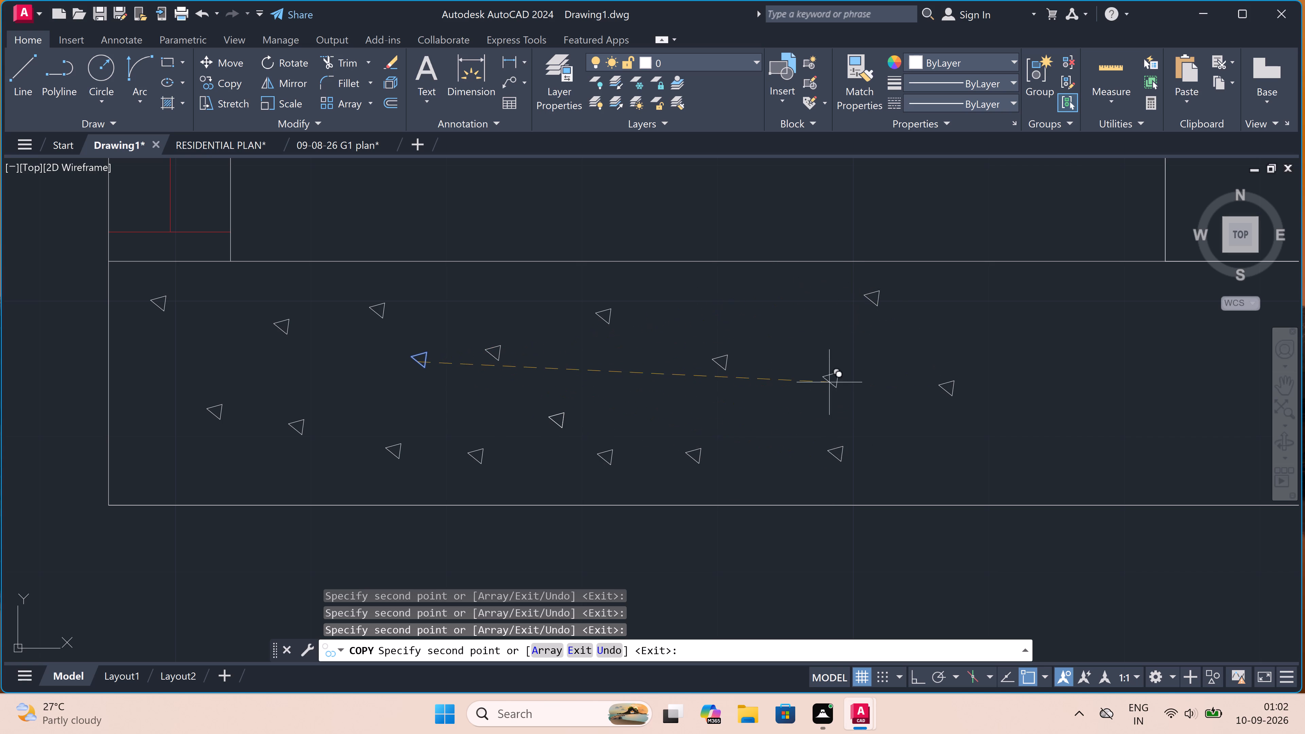
double_click(828, 372)
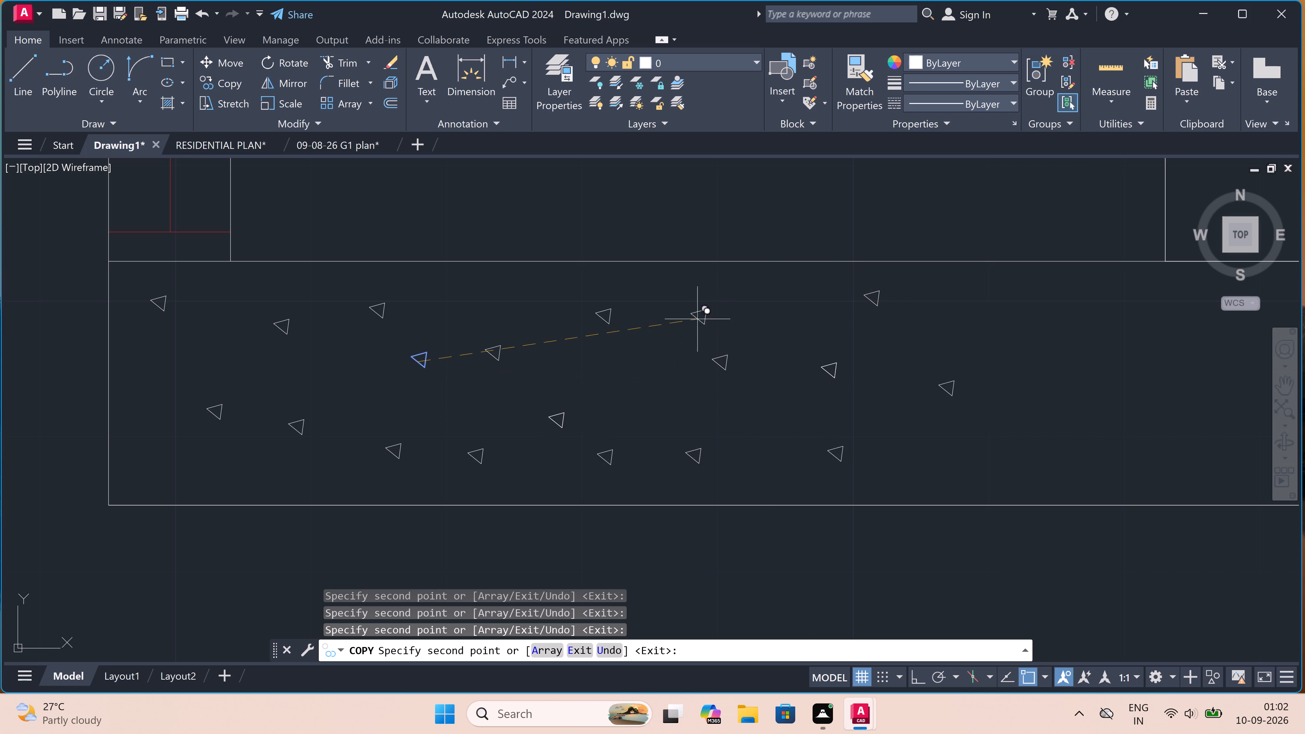
click(734, 292)
Place four scattered copies of the triangle in the base strip just right of the section's doorway.
scroll(443, 300, down, 3)
scroll(628, 329, down, 3)
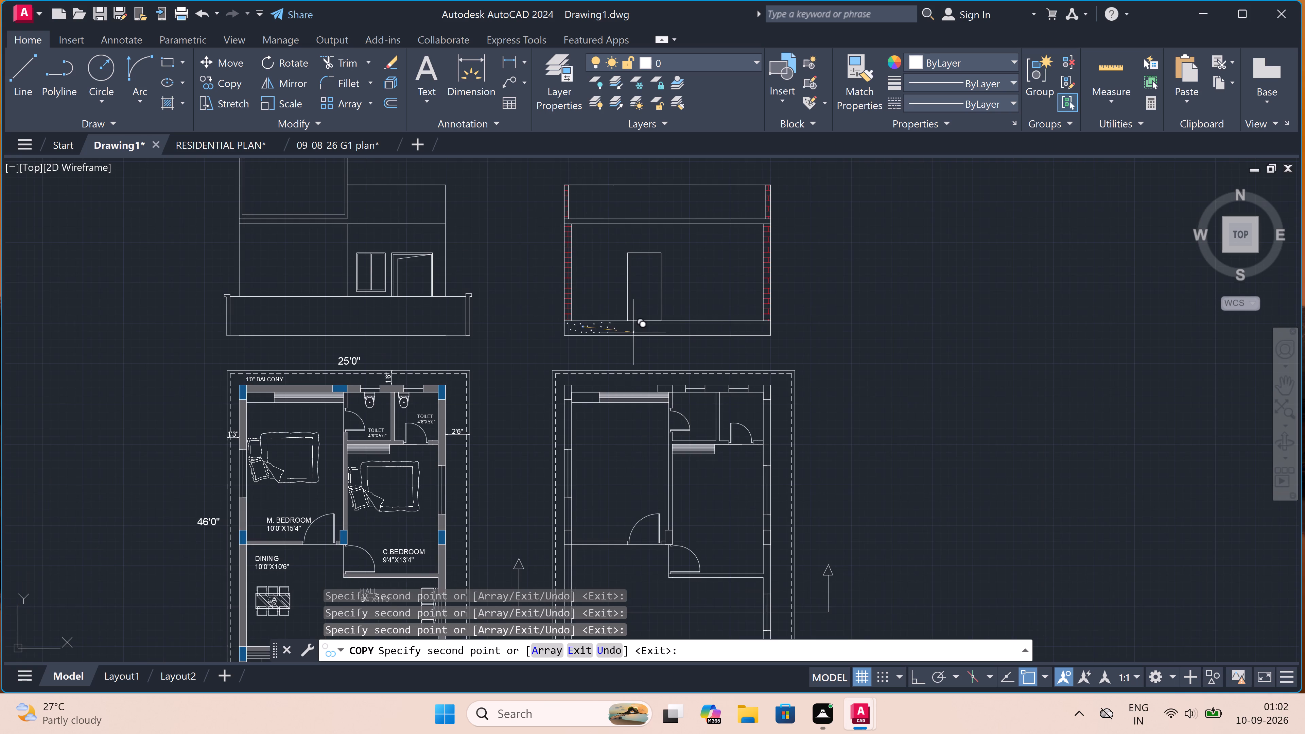
scroll(672, 325, up, 5)
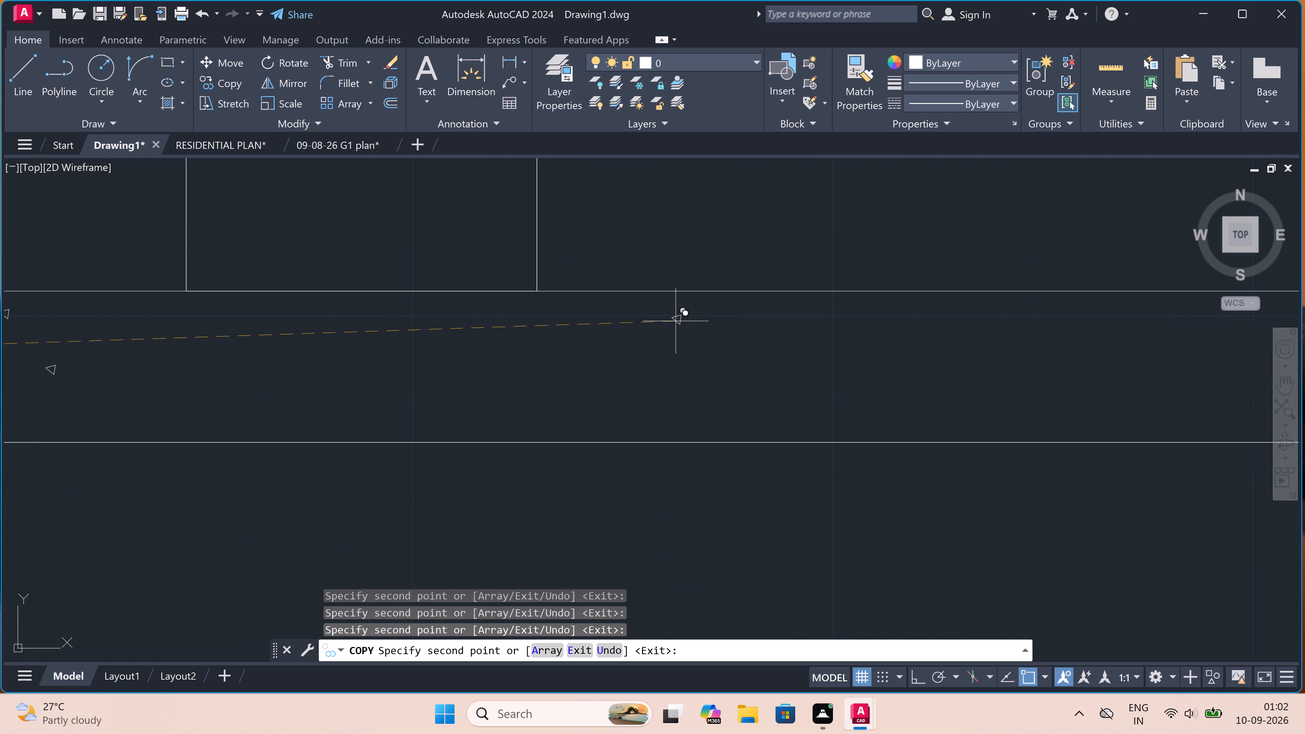
click(673, 310)
click(758, 363)
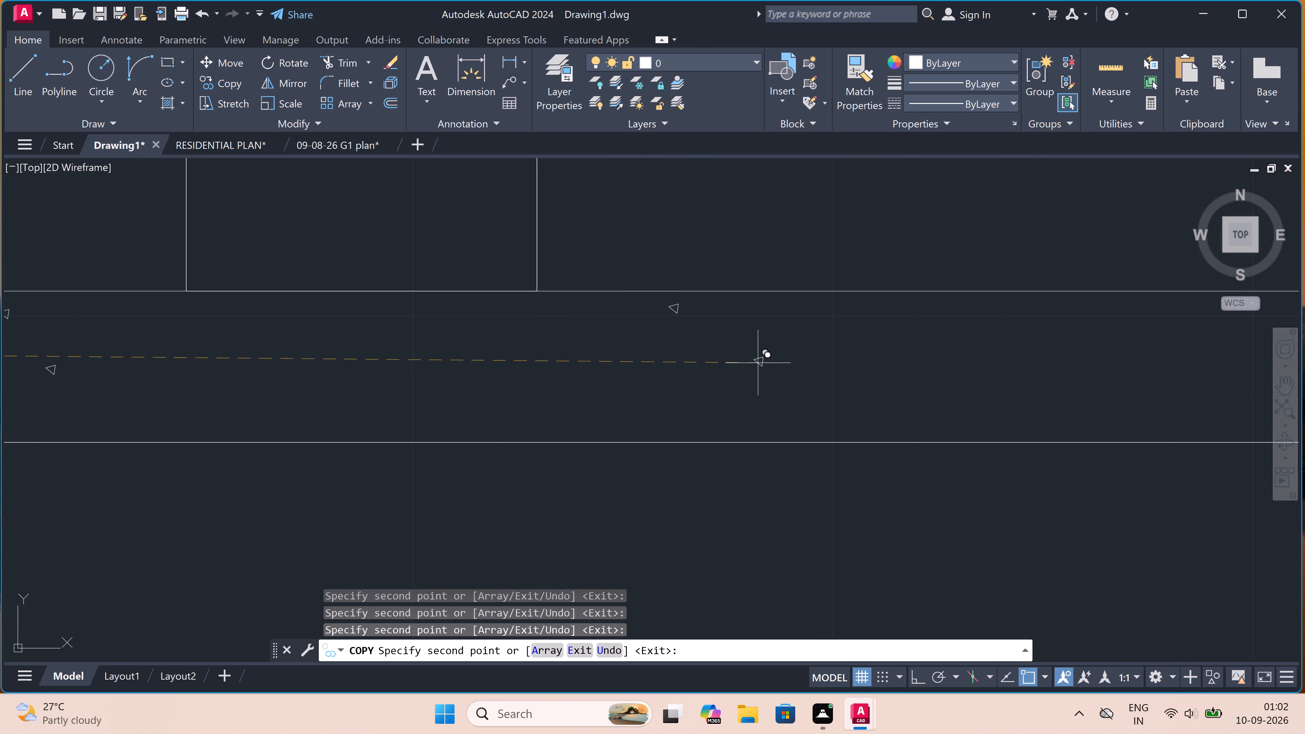
double_click(647, 414)
click(615, 350)
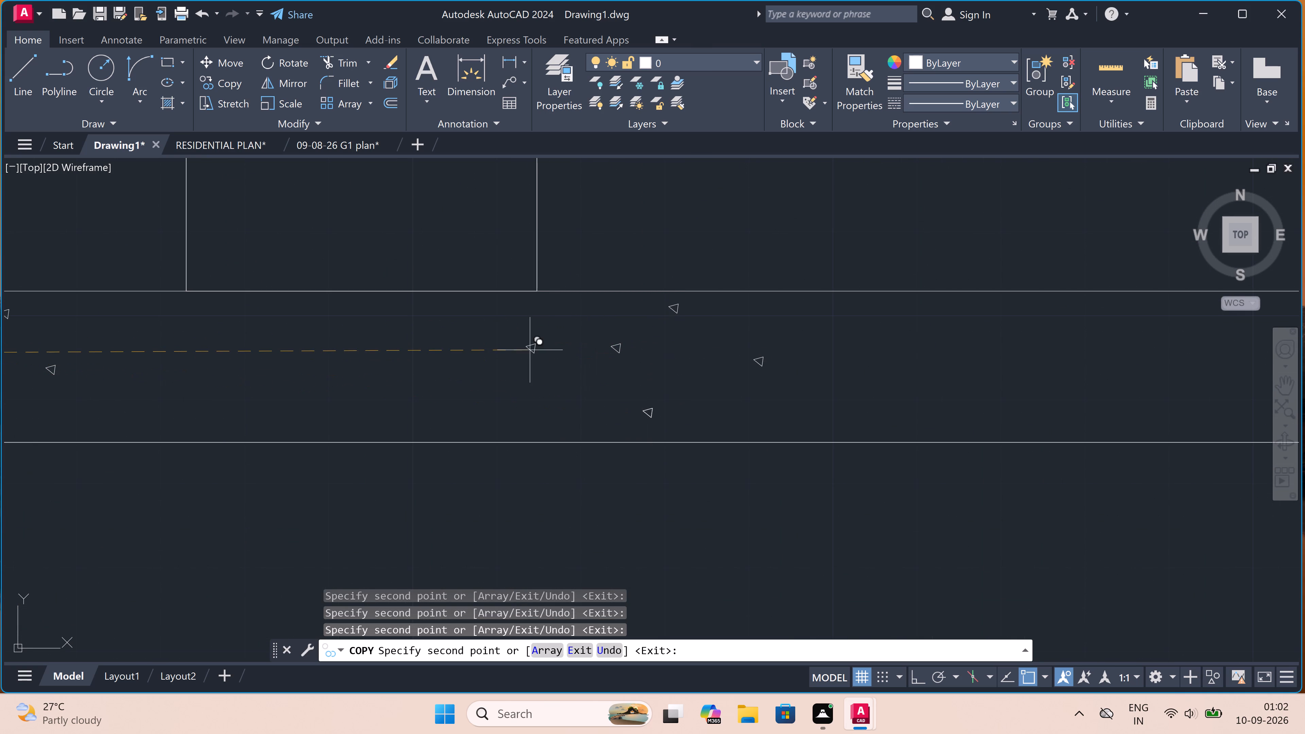
Scatter about ten triangle copies through the base strip below the doorway, working back to the ones on its left.
click(499, 316)
click(505, 434)
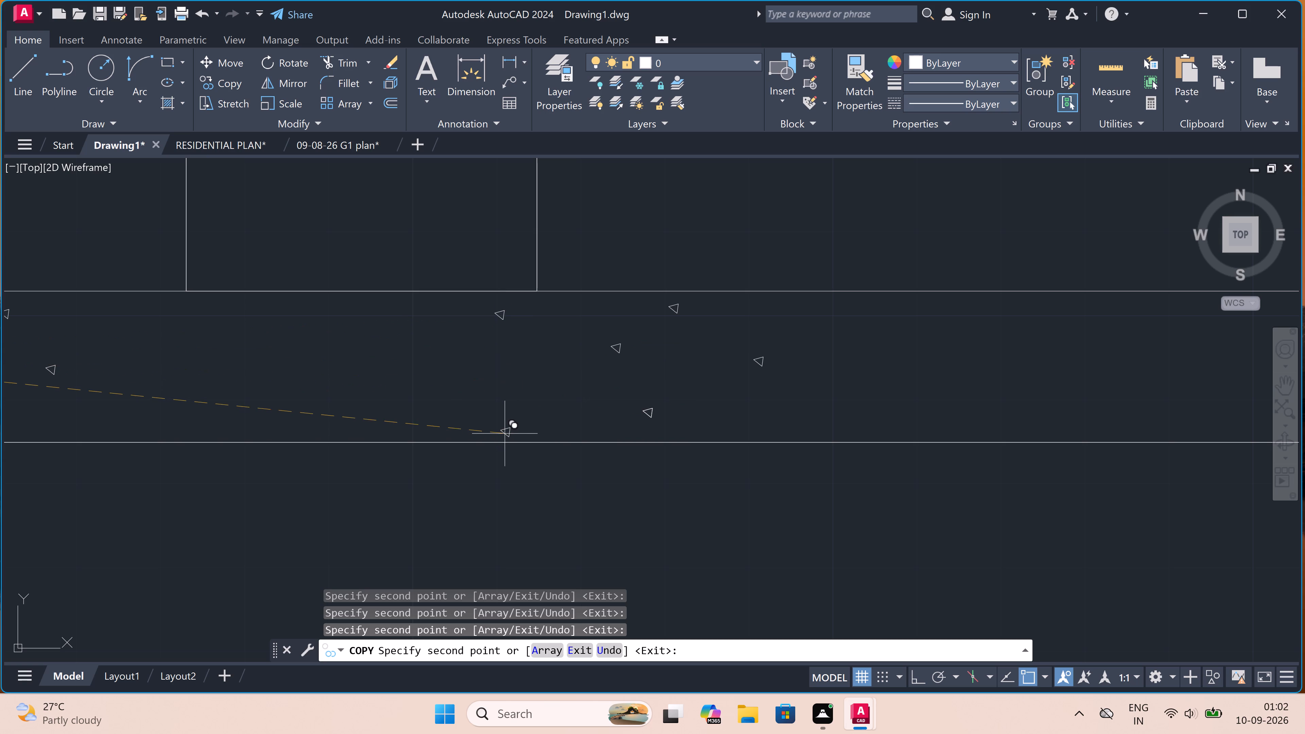
click(526, 370)
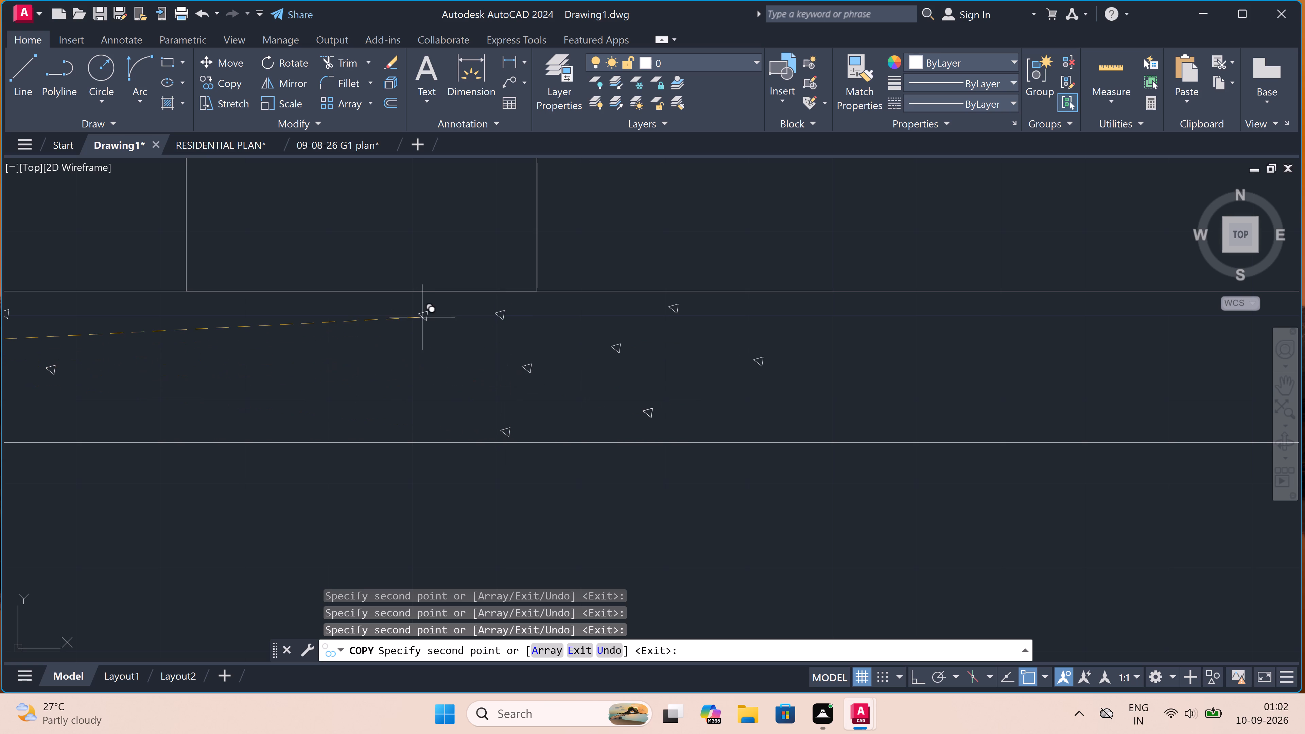
click(424, 316)
click(400, 387)
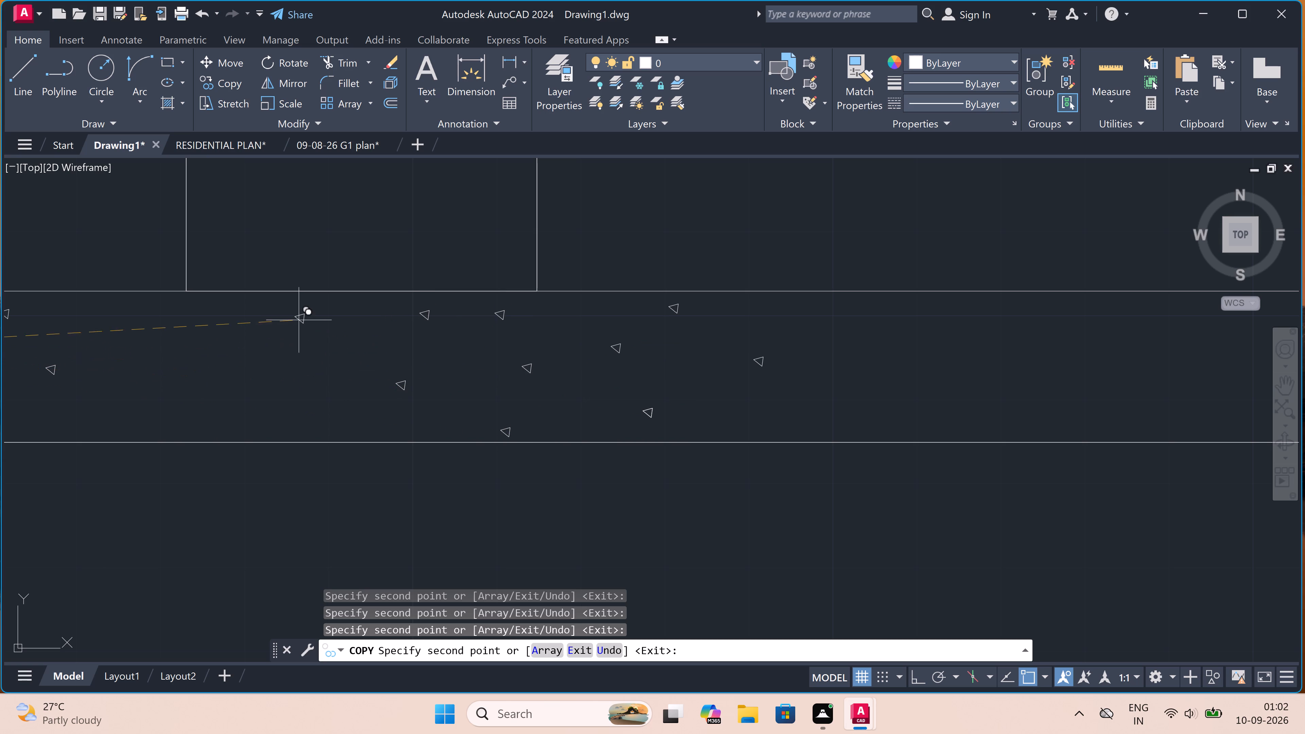
click(298, 314)
click(284, 394)
click(188, 340)
click(141, 401)
click(113, 333)
Extend the triangle texture with five more scattered copies farther right of the doorway in the base strip.
scroll(631, 360, down, 2)
scroll(743, 364, up, 2)
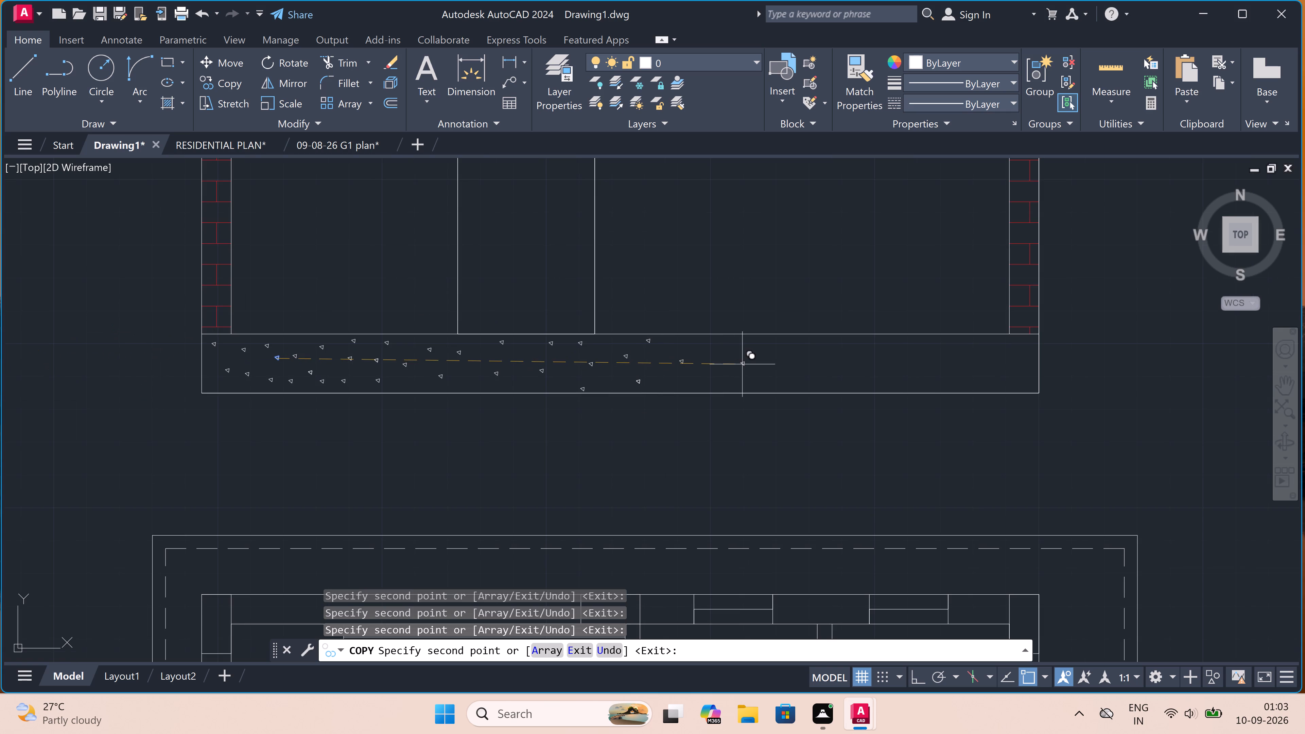
click(660, 310)
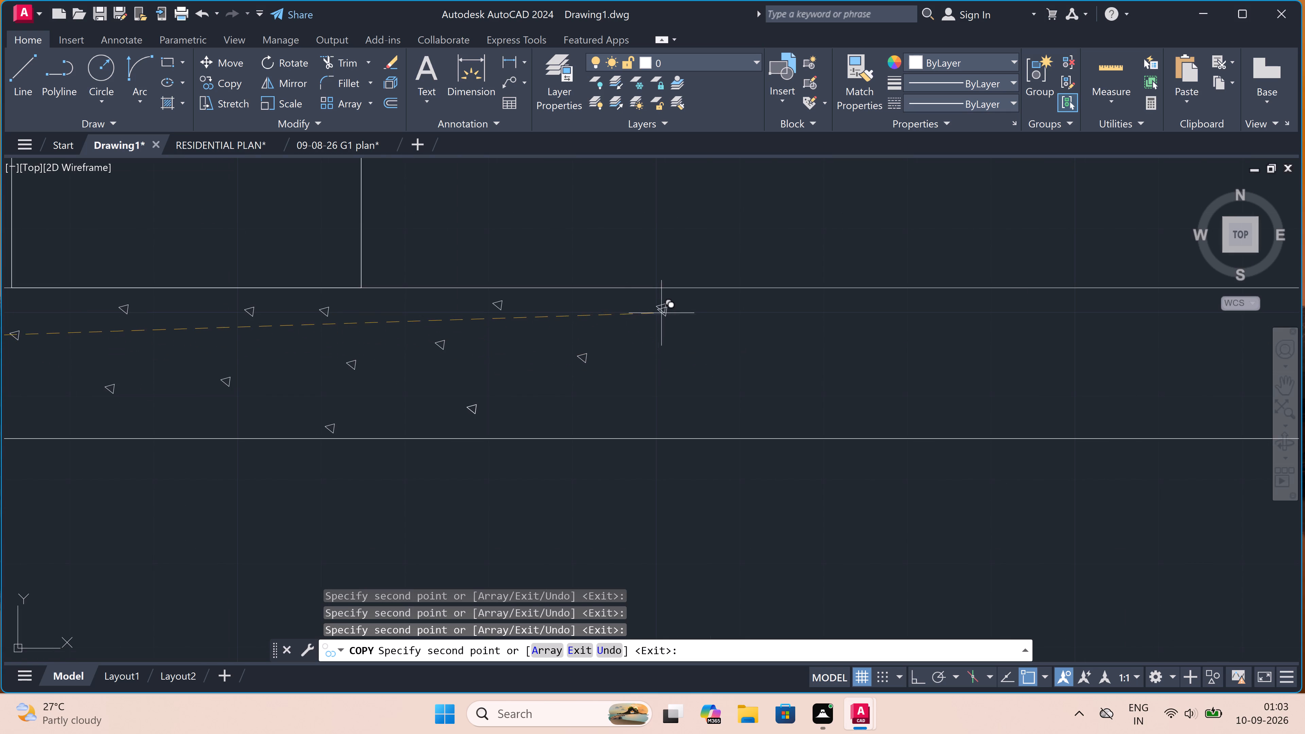
click(629, 389)
click(763, 395)
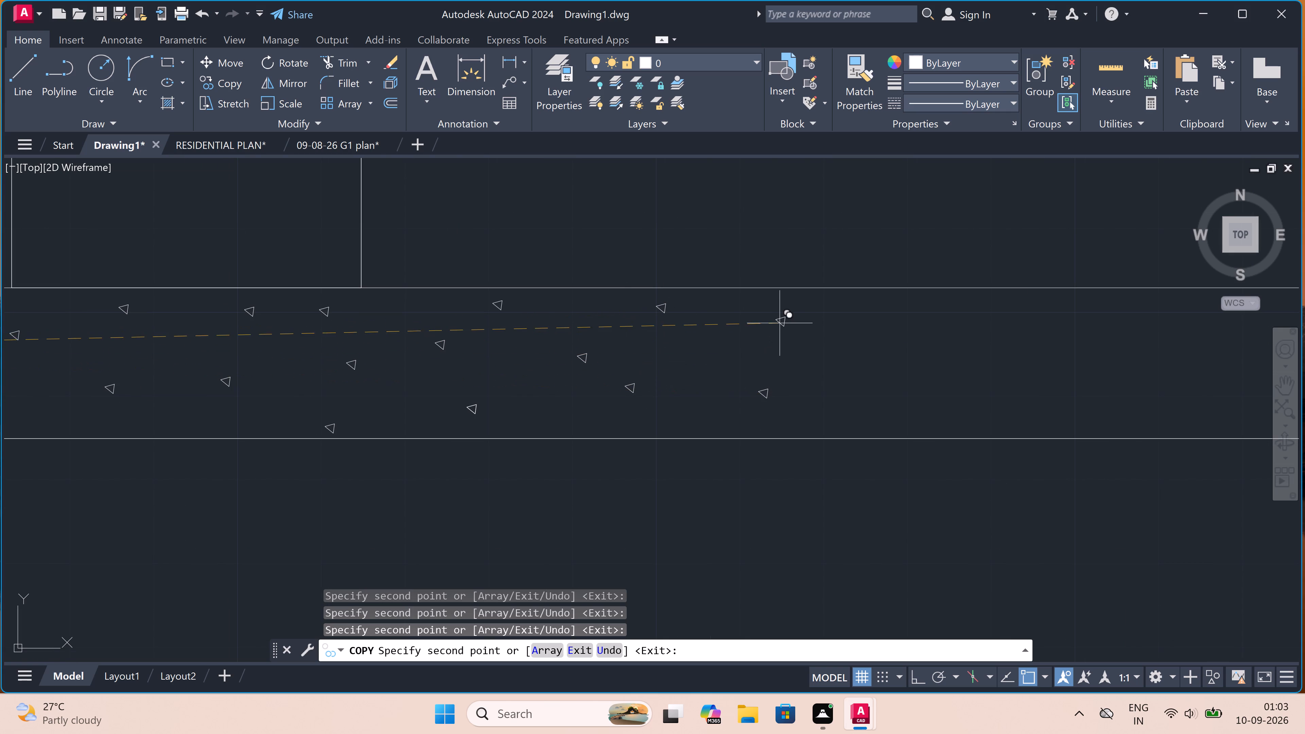
click(784, 314)
click(886, 376)
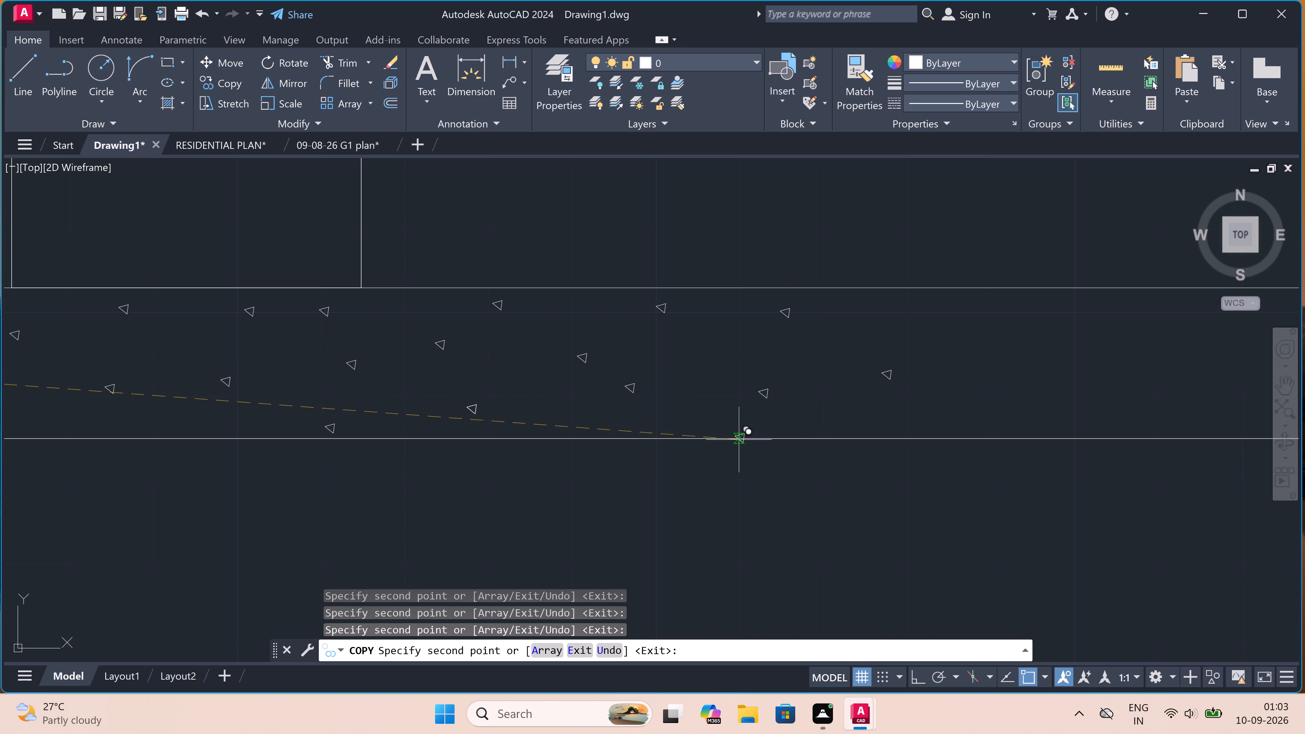
Scatter five triangle copies at the far right end of the base strip, below and beside the section's right brick wall.
scroll(615, 415, down, 4)
scroll(752, 401, up, 4)
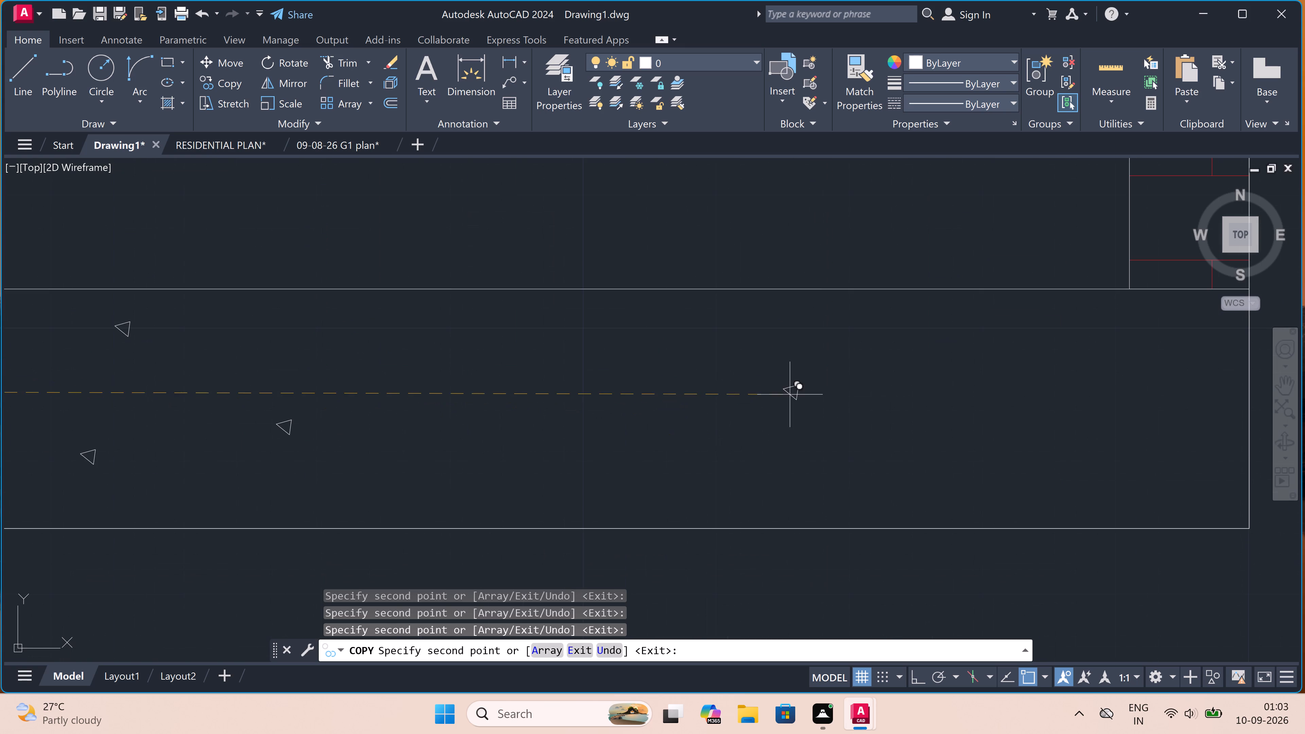
scroll(887, 378, down, 4)
scroll(952, 376, up, 2)
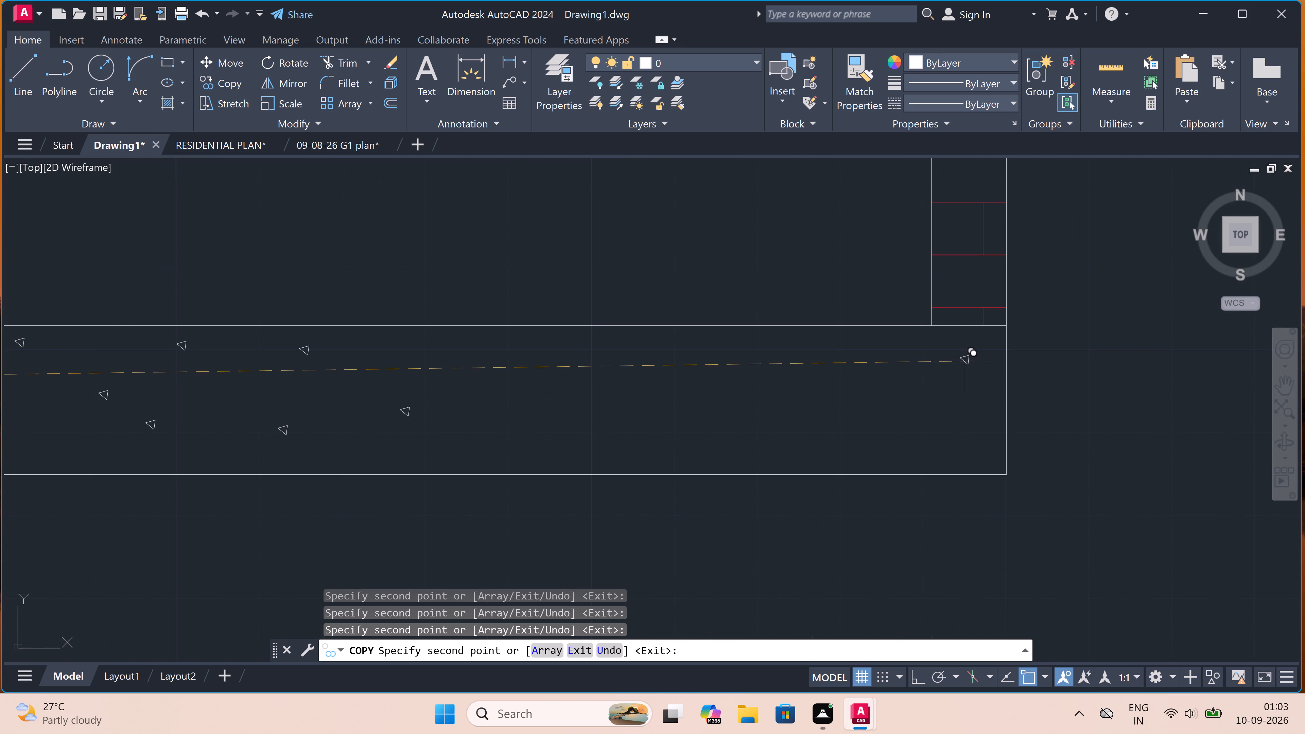
double_click(964, 360)
click(974, 424)
click(868, 466)
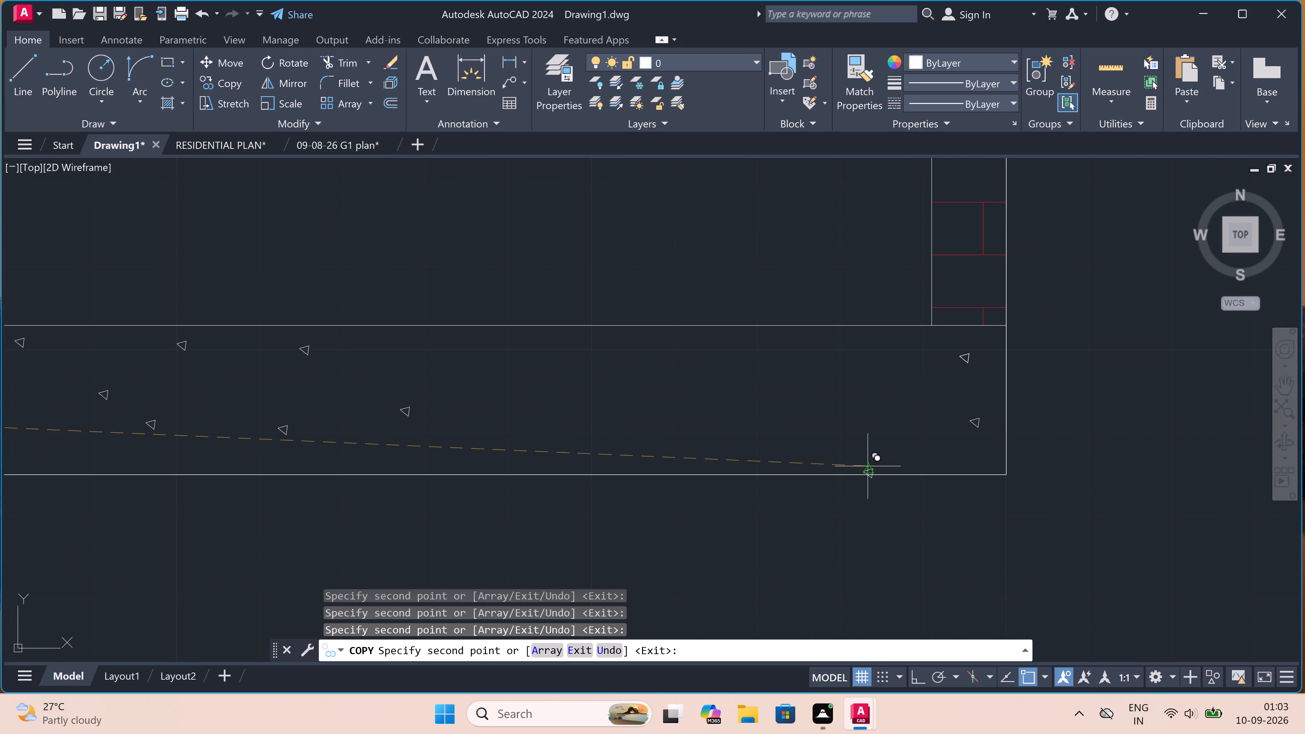
double_click(877, 344)
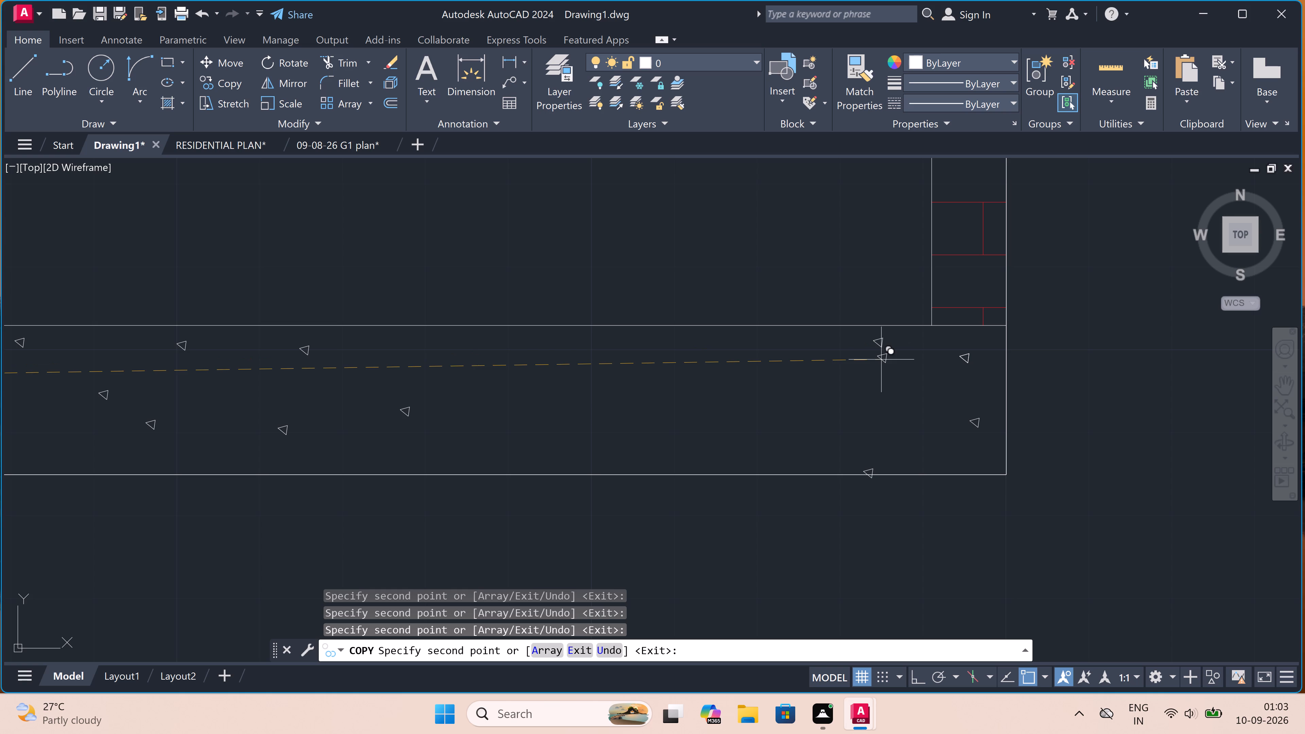
double_click(901, 410)
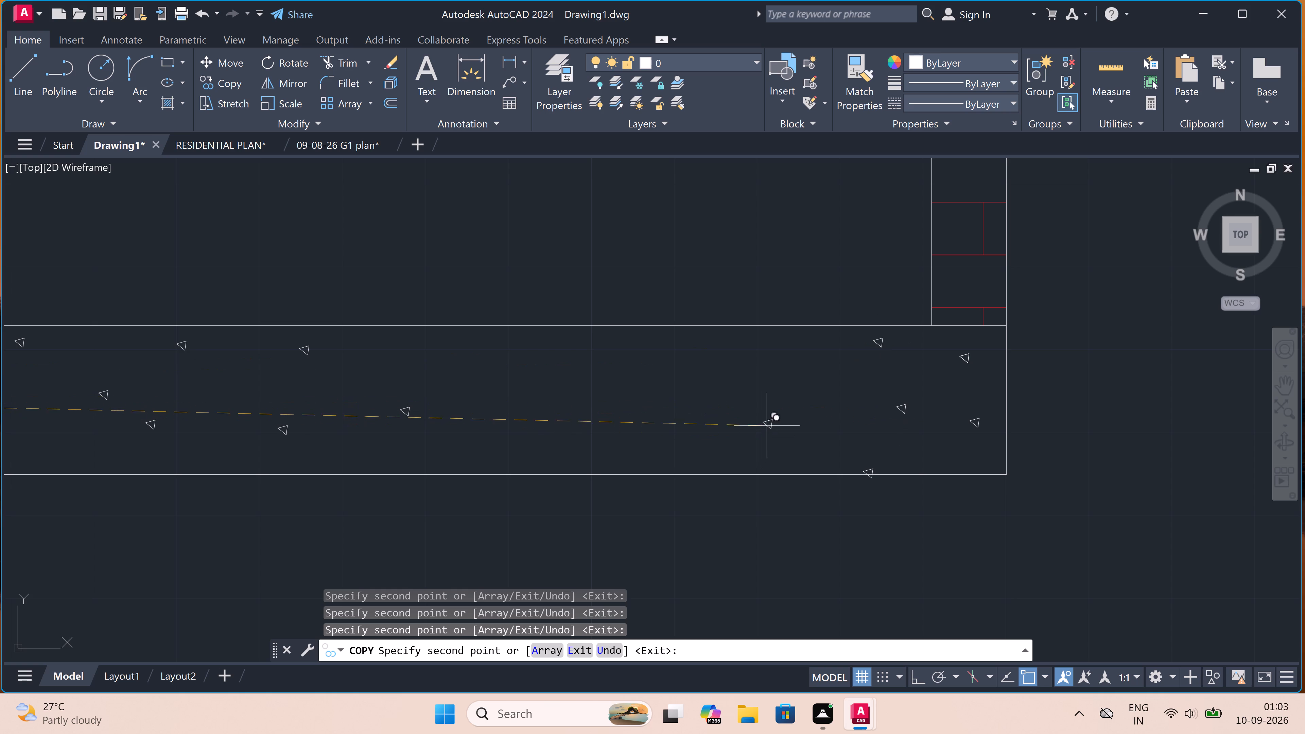
Scatter nine more triangle copies back through the gap between the right-end group and the earlier copies, and end the copying.
click(796, 368)
click(752, 444)
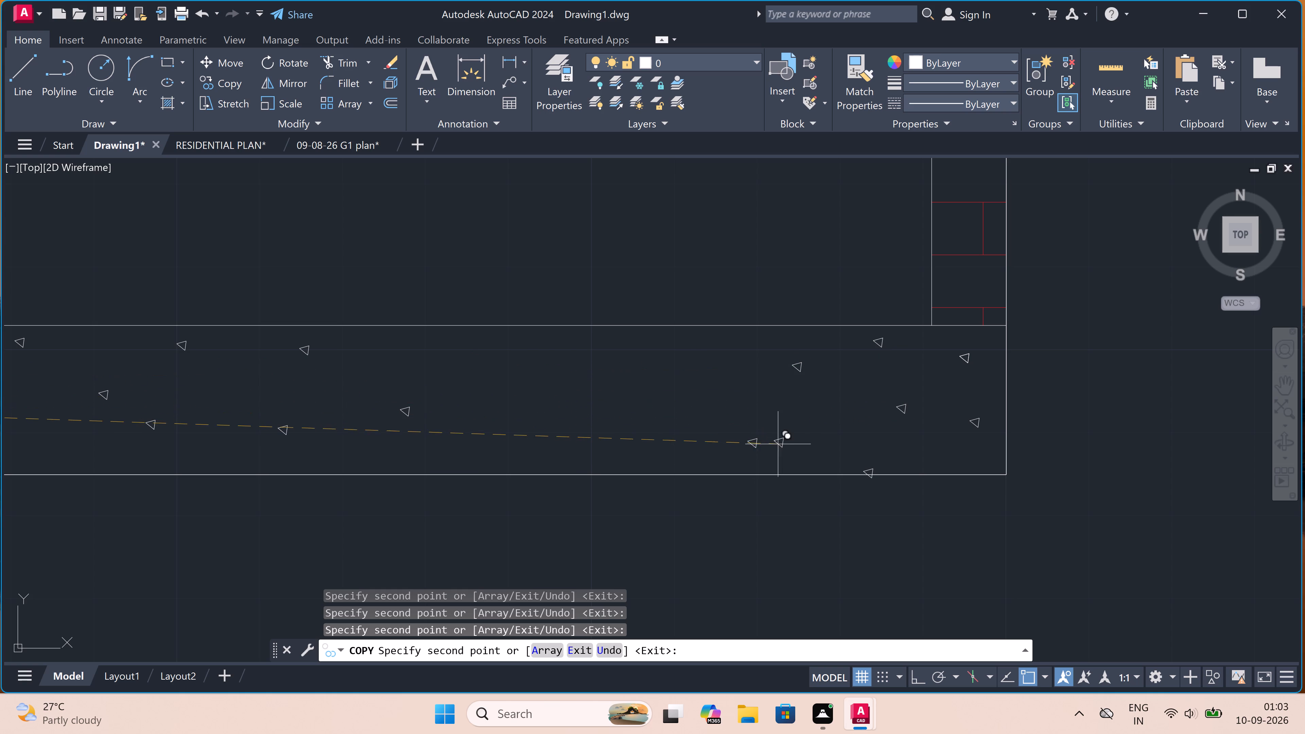
click(728, 357)
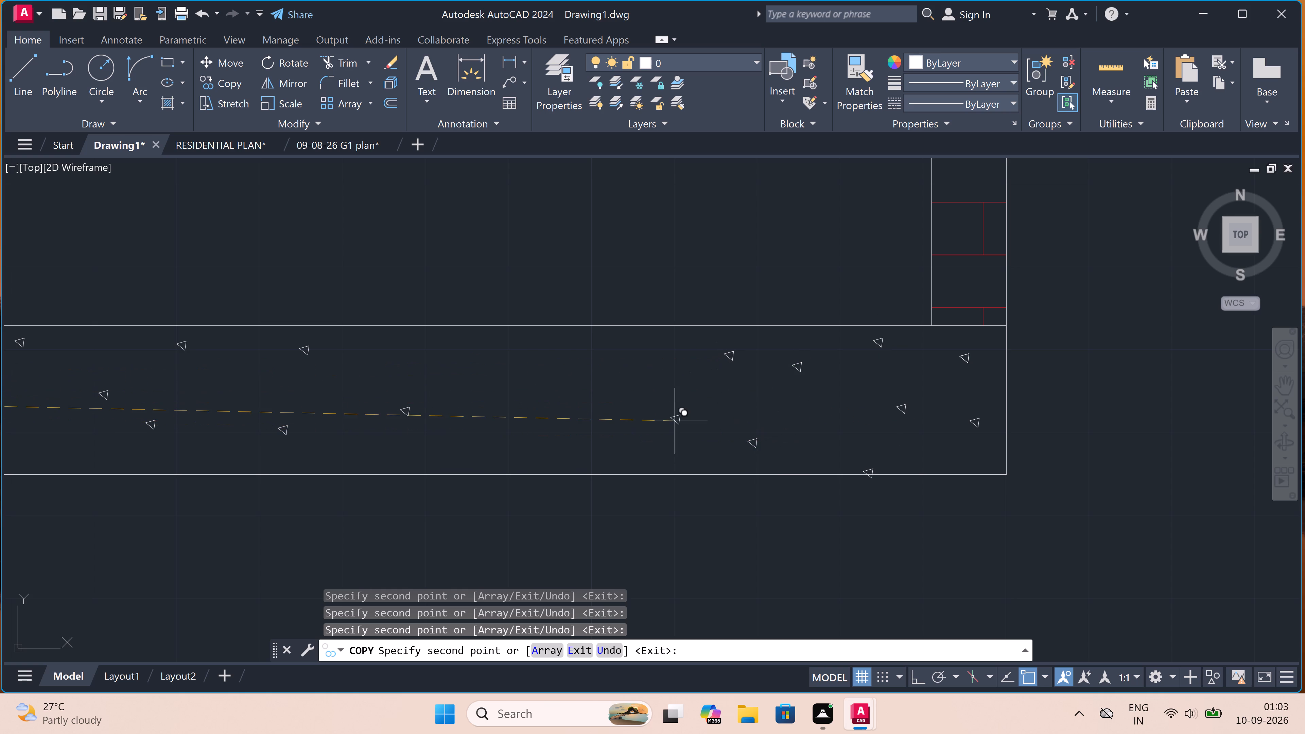
click(666, 438)
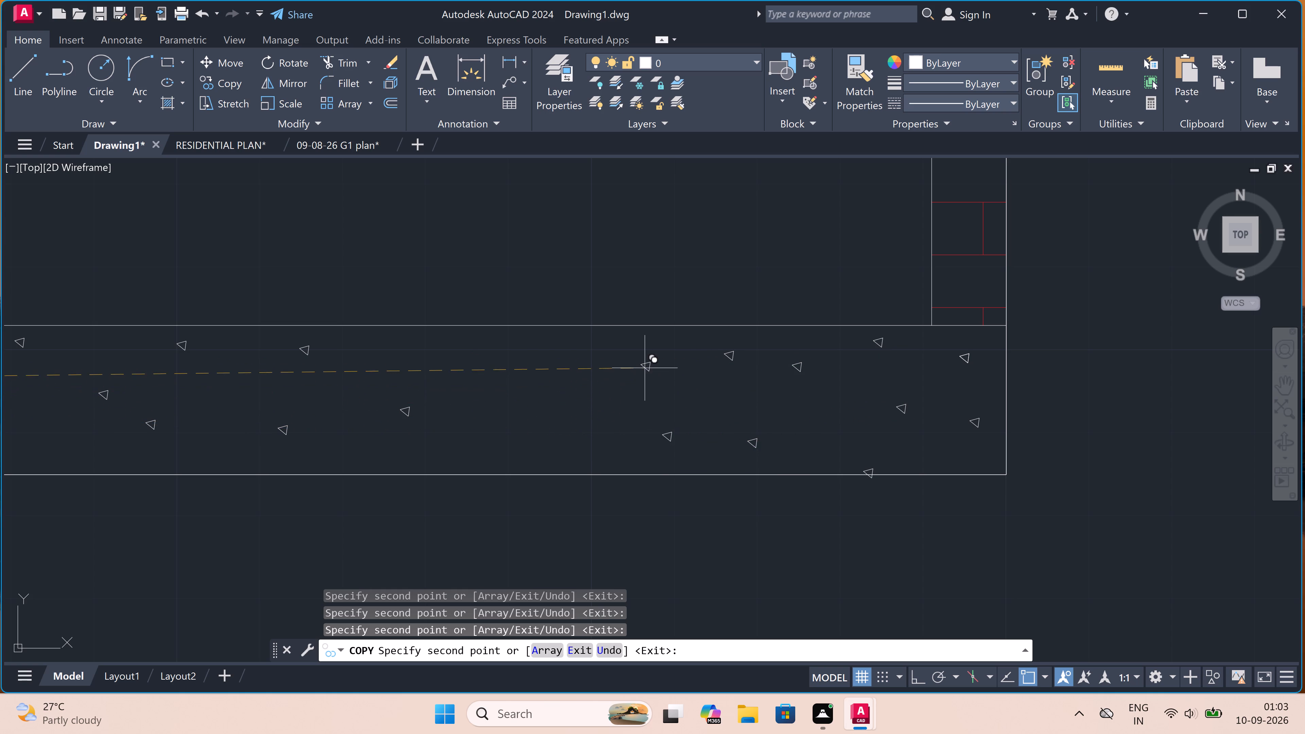
click(644, 367)
click(462, 360)
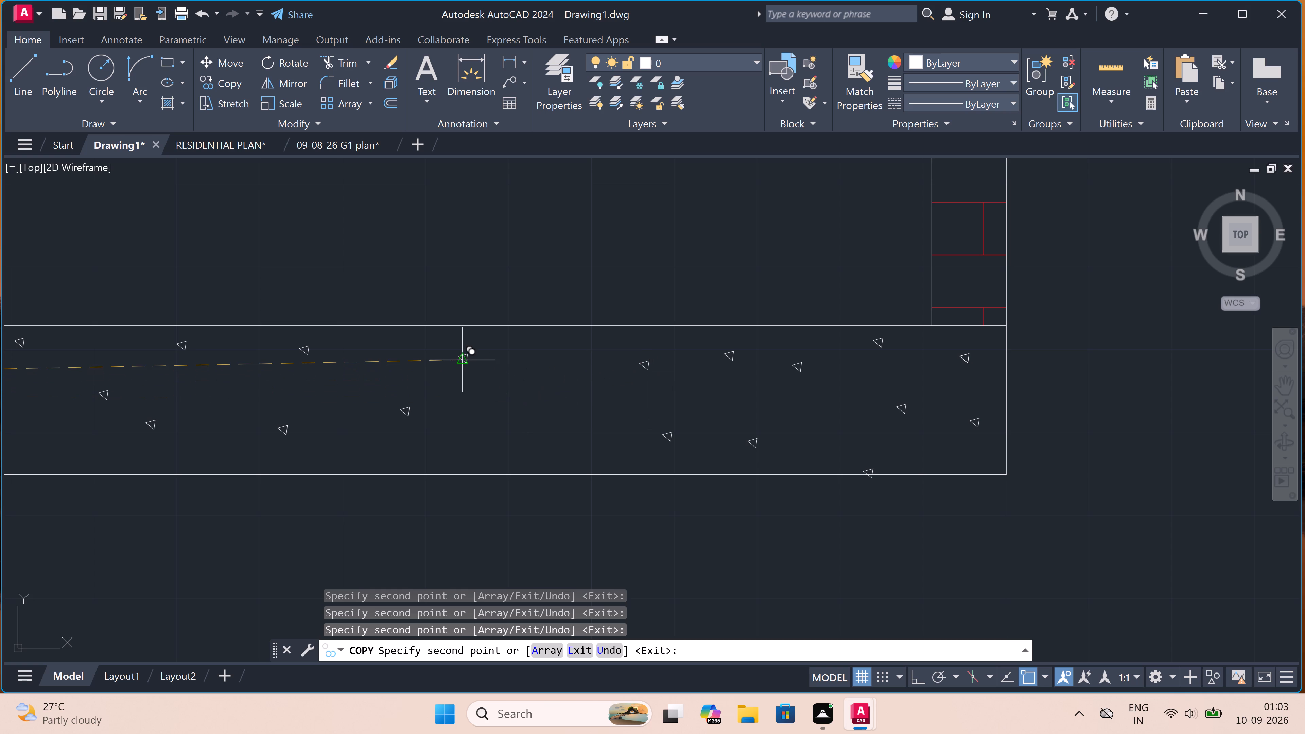
click(580, 445)
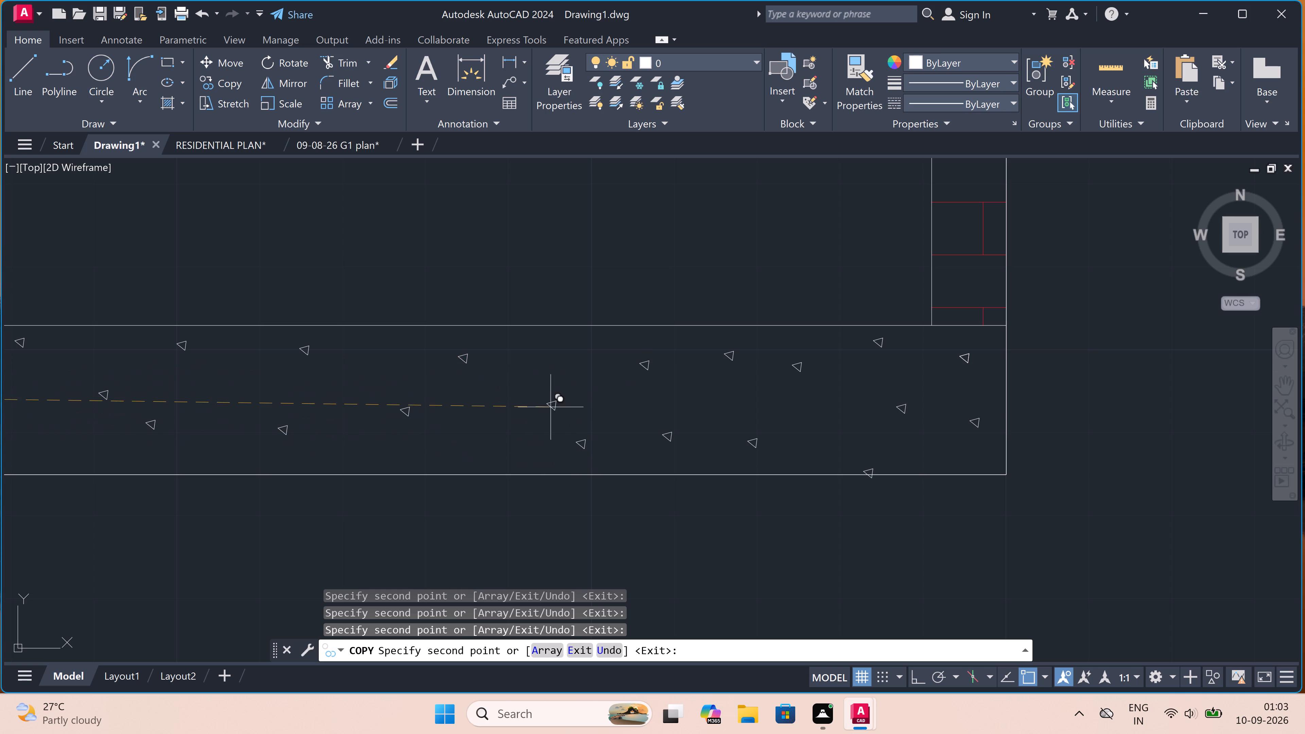
click(582, 358)
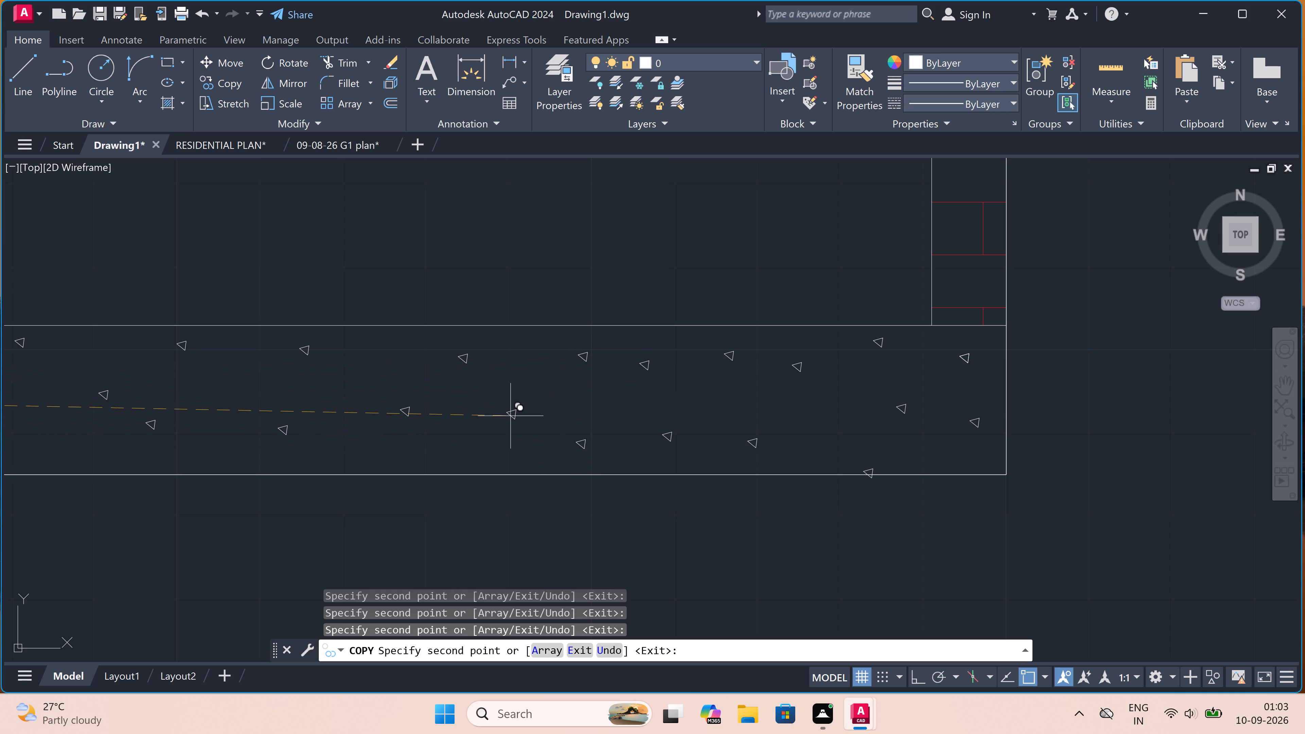
click(510, 415)
scroll(571, 367, down, 4)
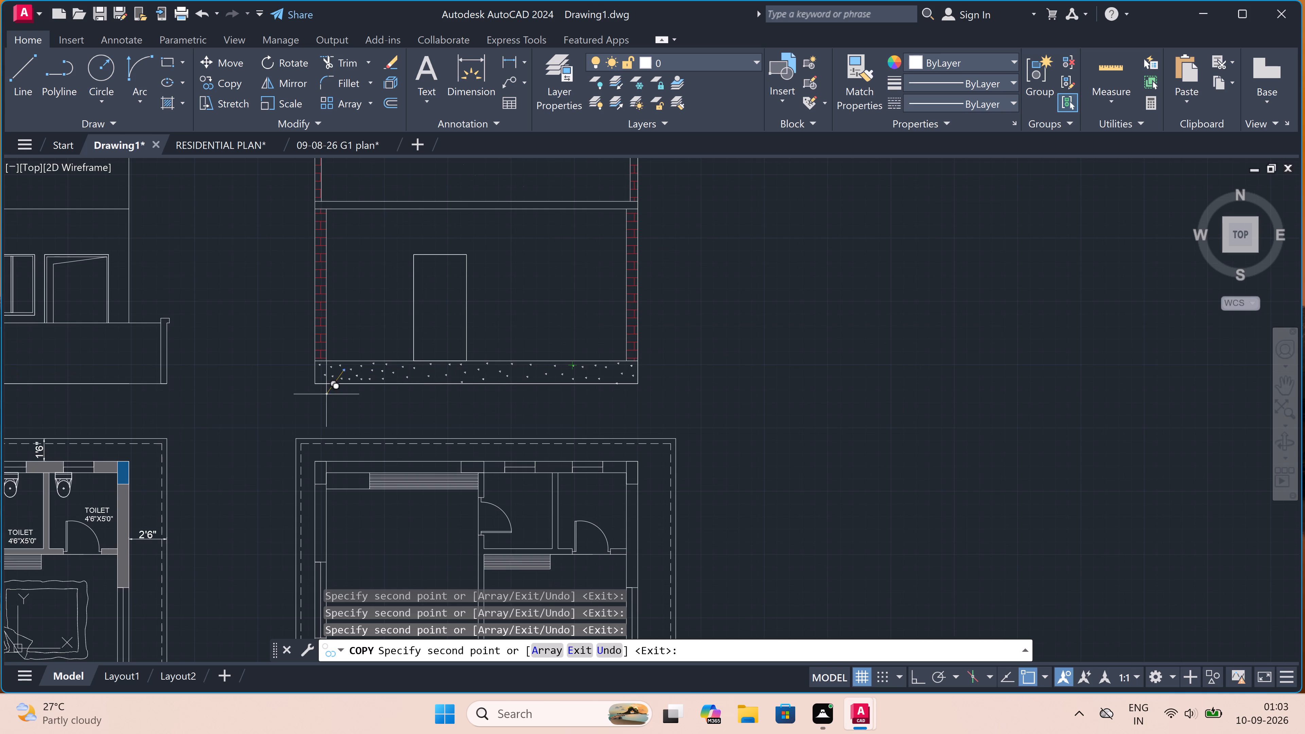
key(Escape)
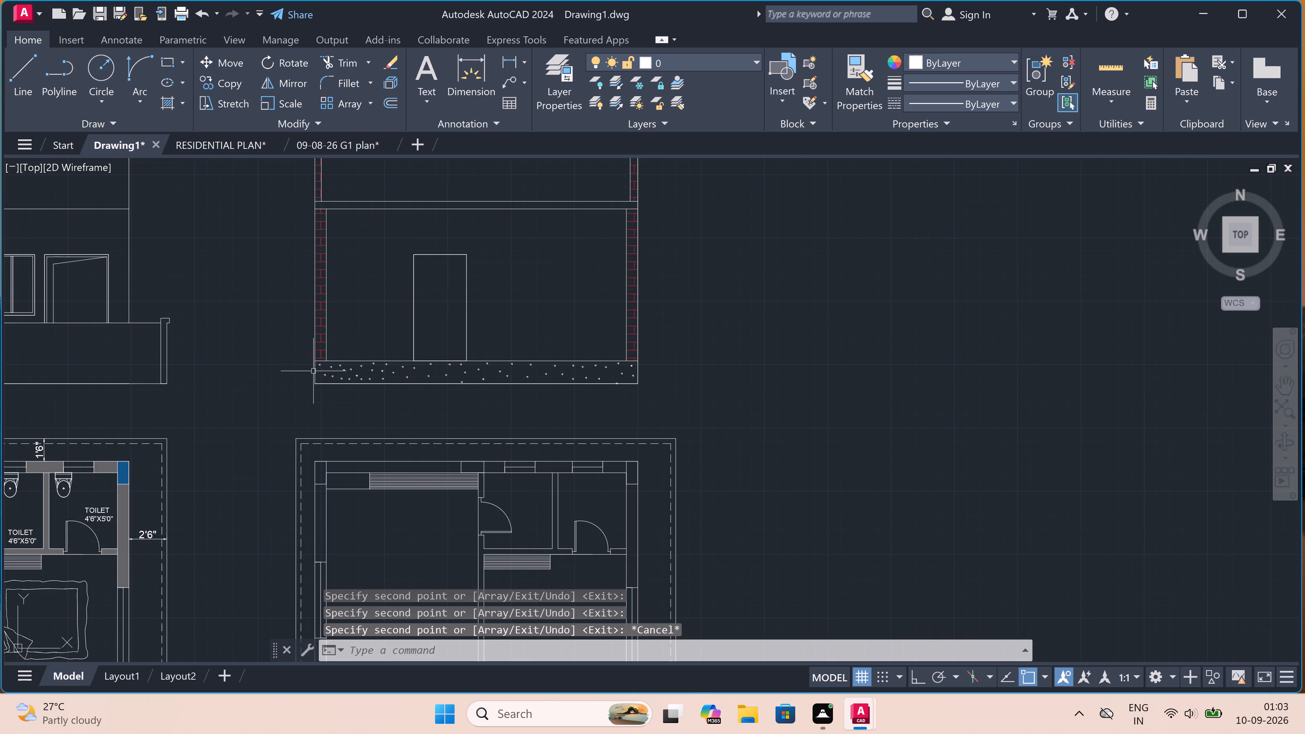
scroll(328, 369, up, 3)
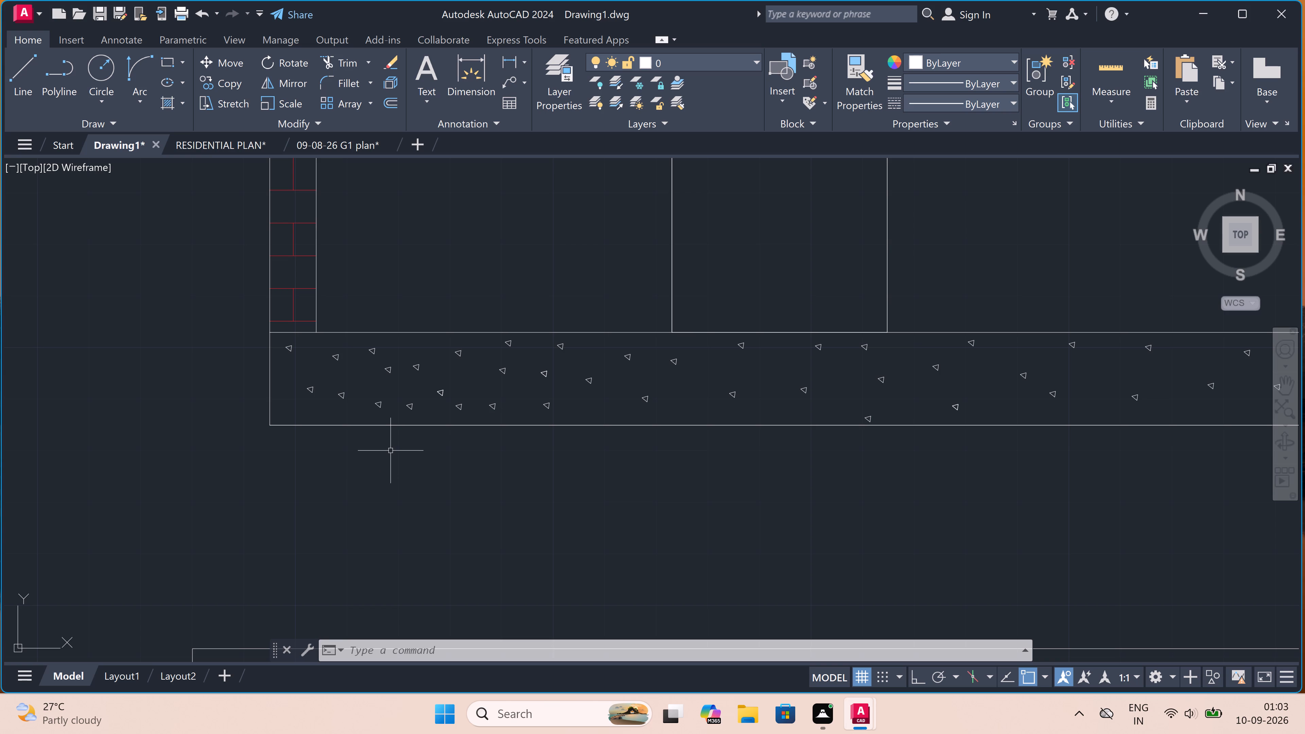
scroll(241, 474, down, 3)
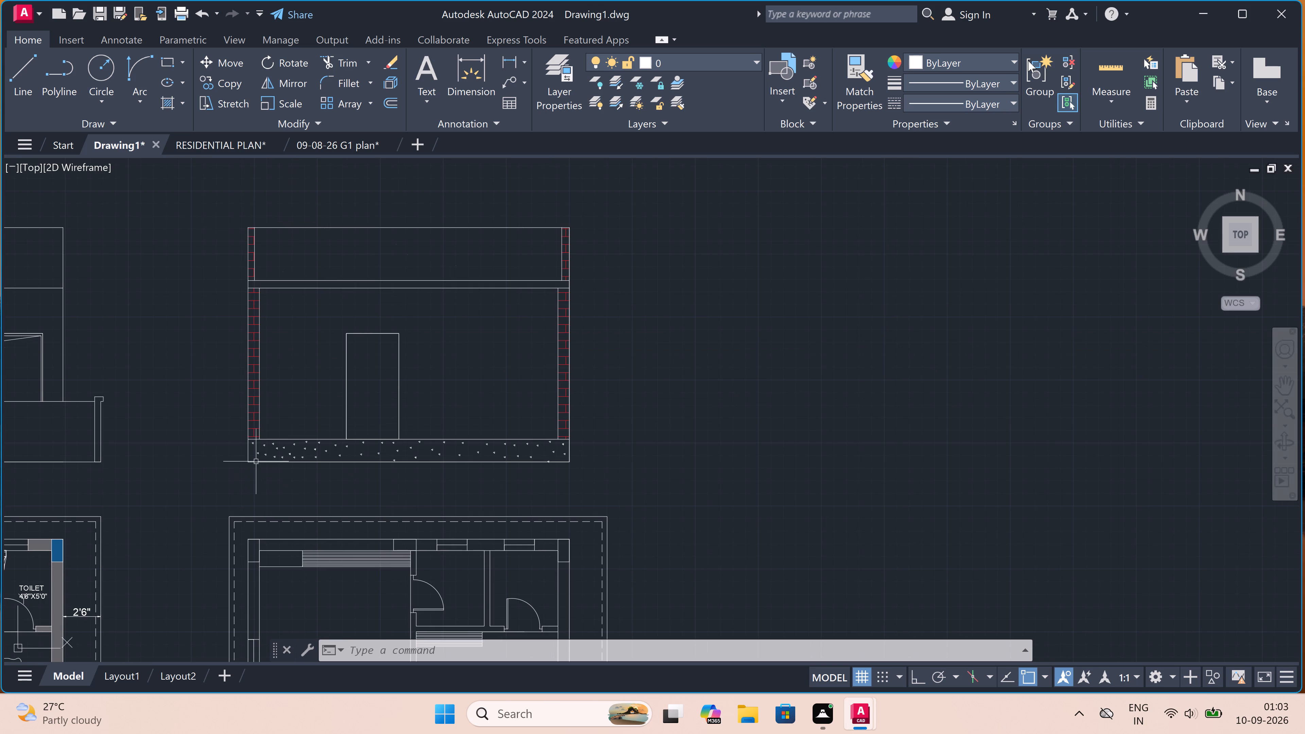
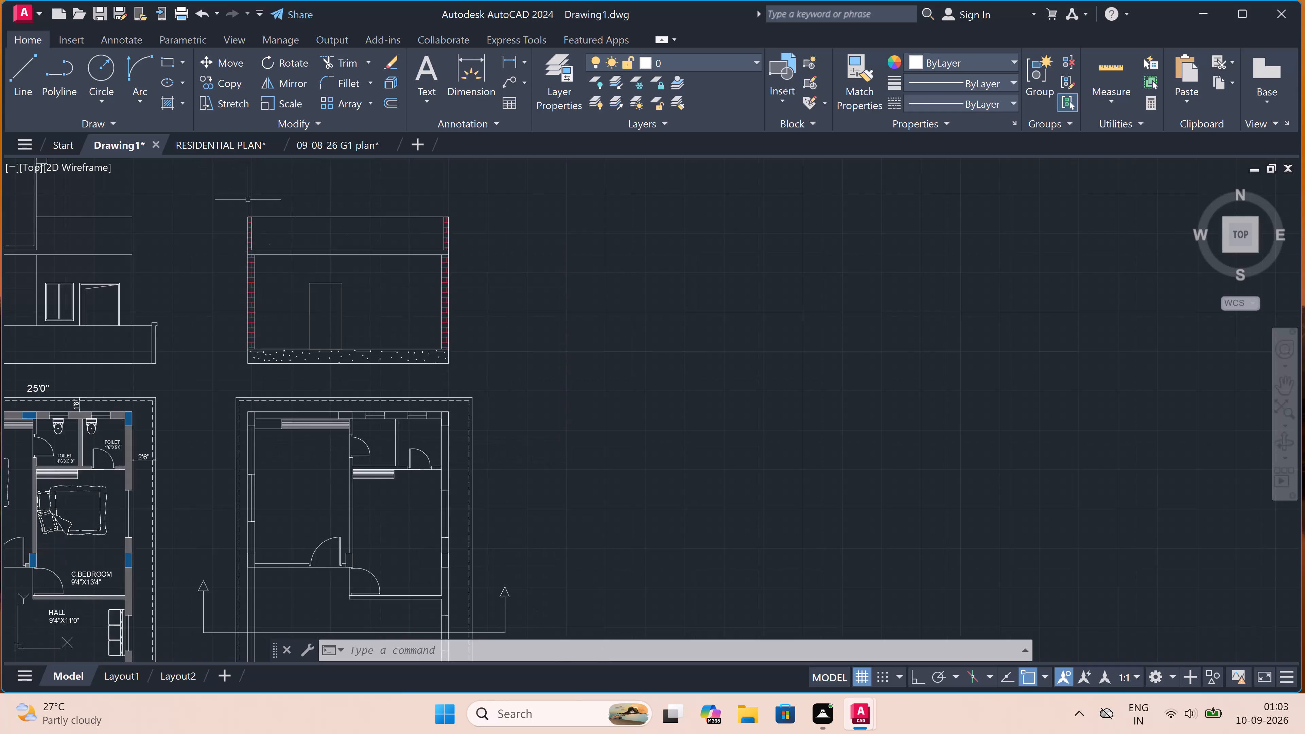
Look over the elevation and the section above the two floor plans.
scroll(235, 193, down, 1)
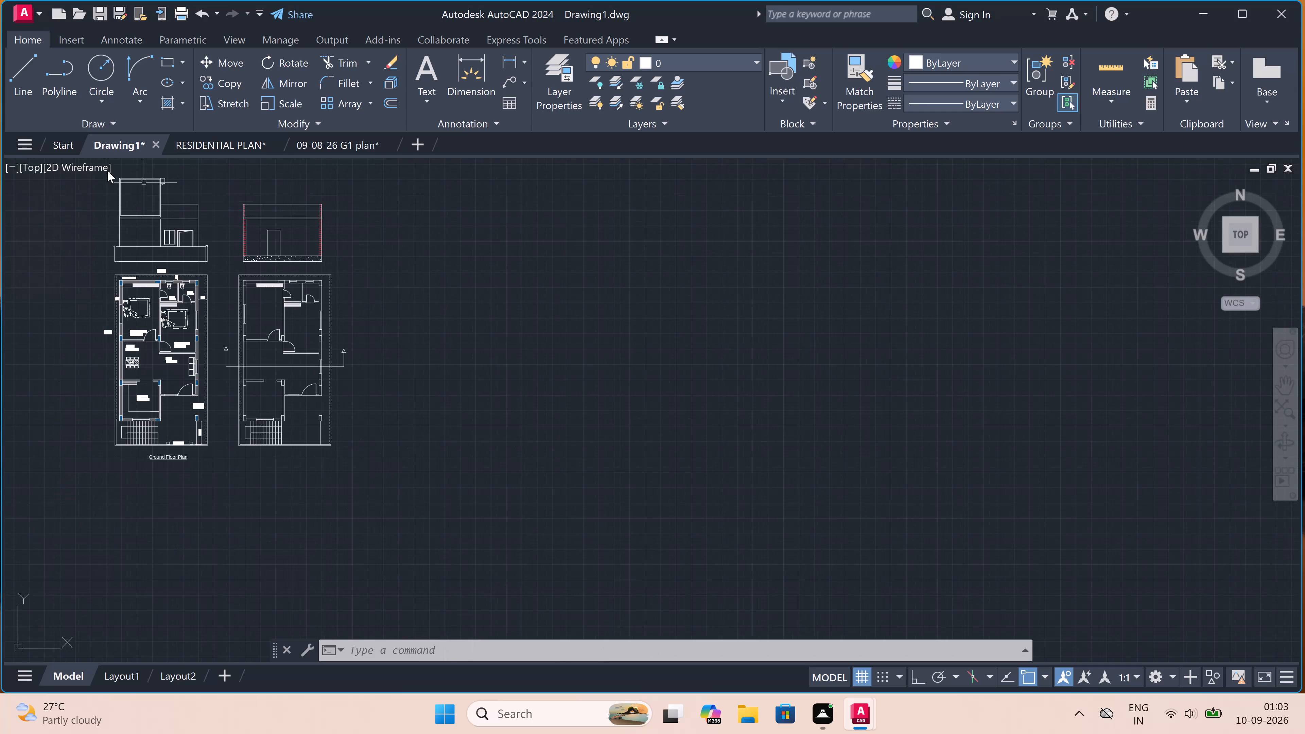
scroll(107, 171, up, 2)
scroll(131, 211, up, 2)
scroll(135, 210, down, 3)
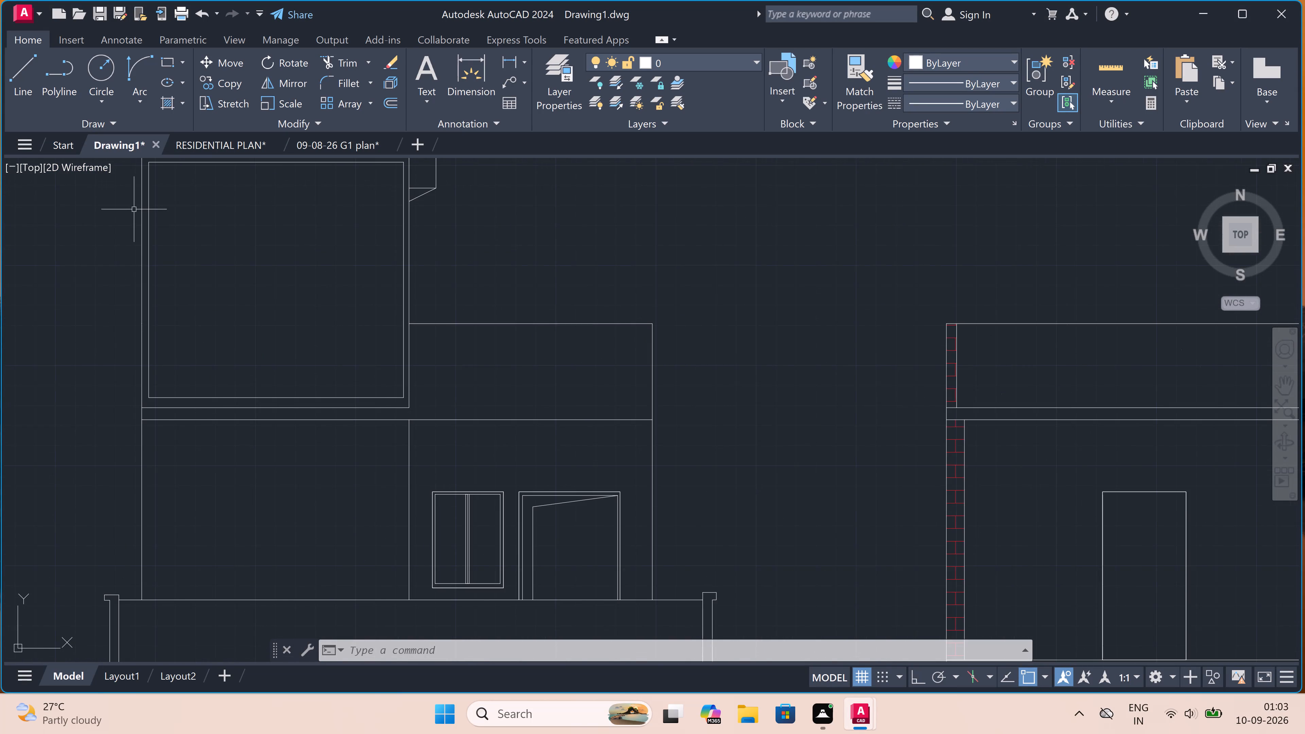
scroll(124, 190, up, 3)
scroll(167, 223, down, 1)
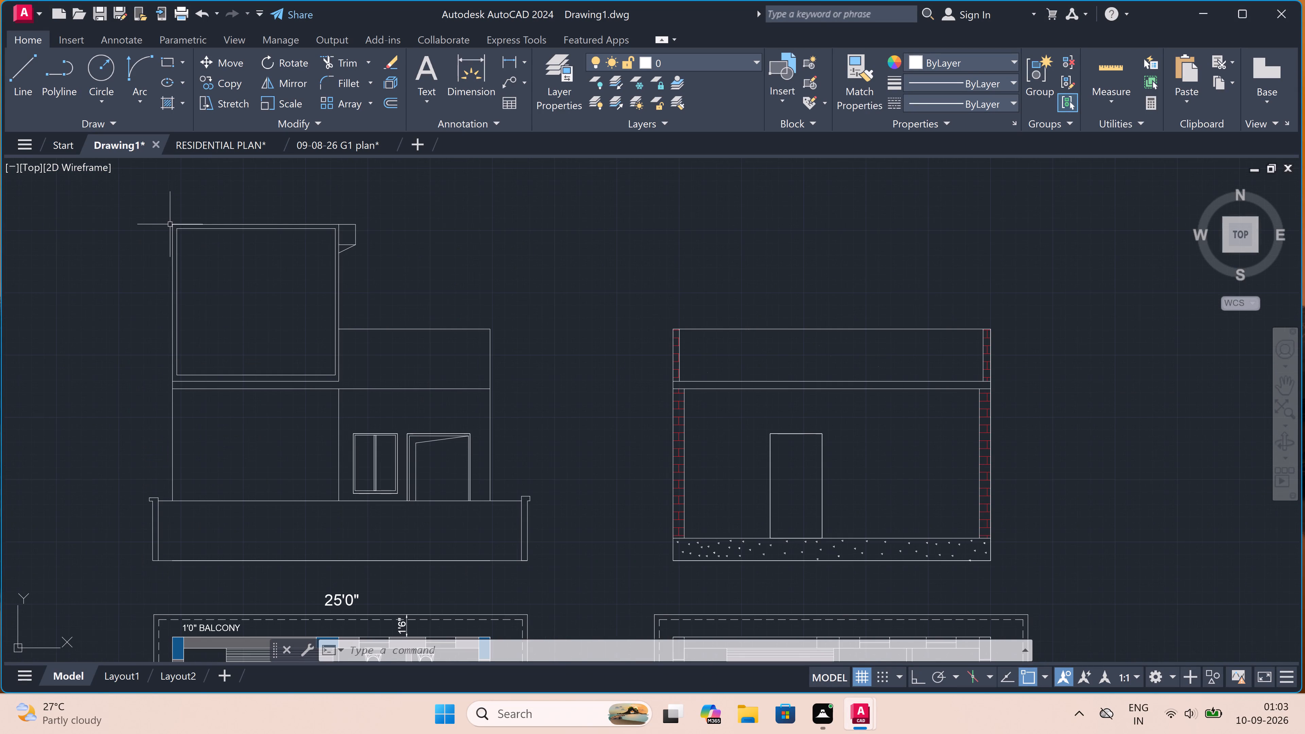
scroll(173, 227, down, 1)
scroll(167, 235, up, 2)
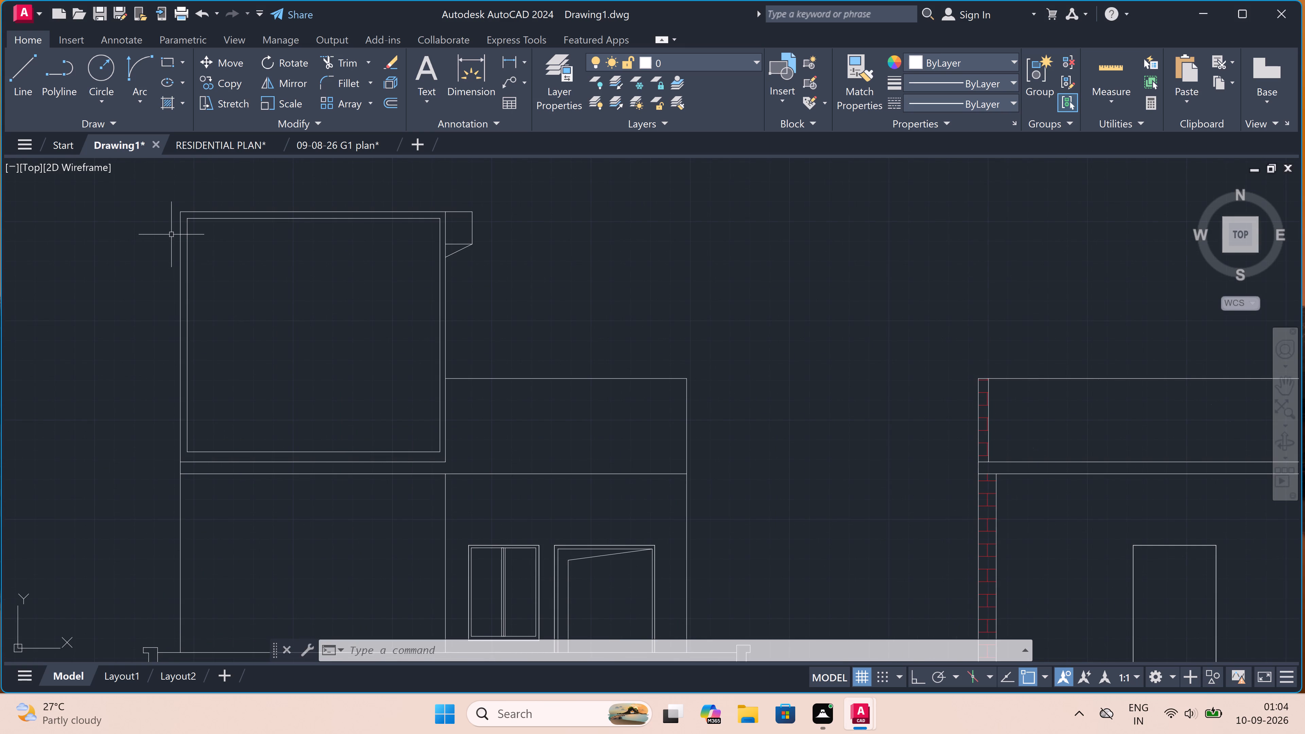
scroll(170, 232, down, 3)
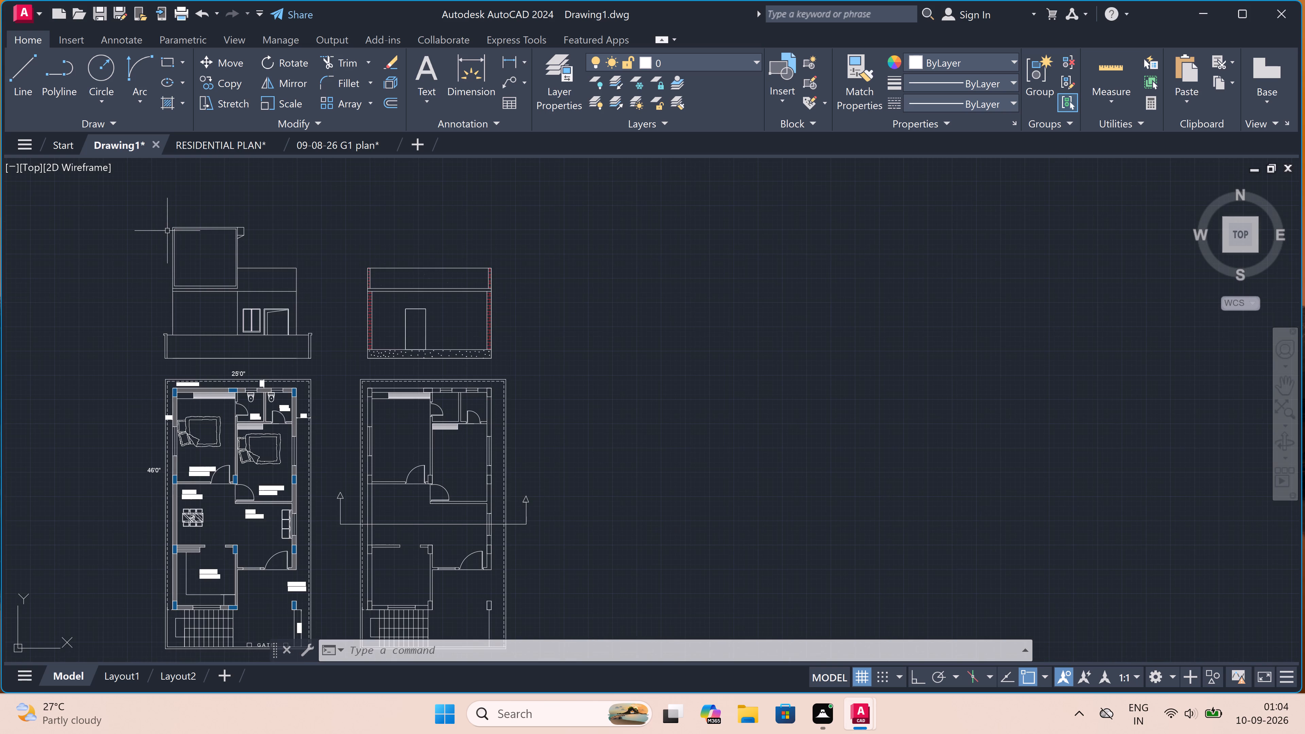
scroll(154, 229, down, 1)
scroll(148, 235, up, 2)
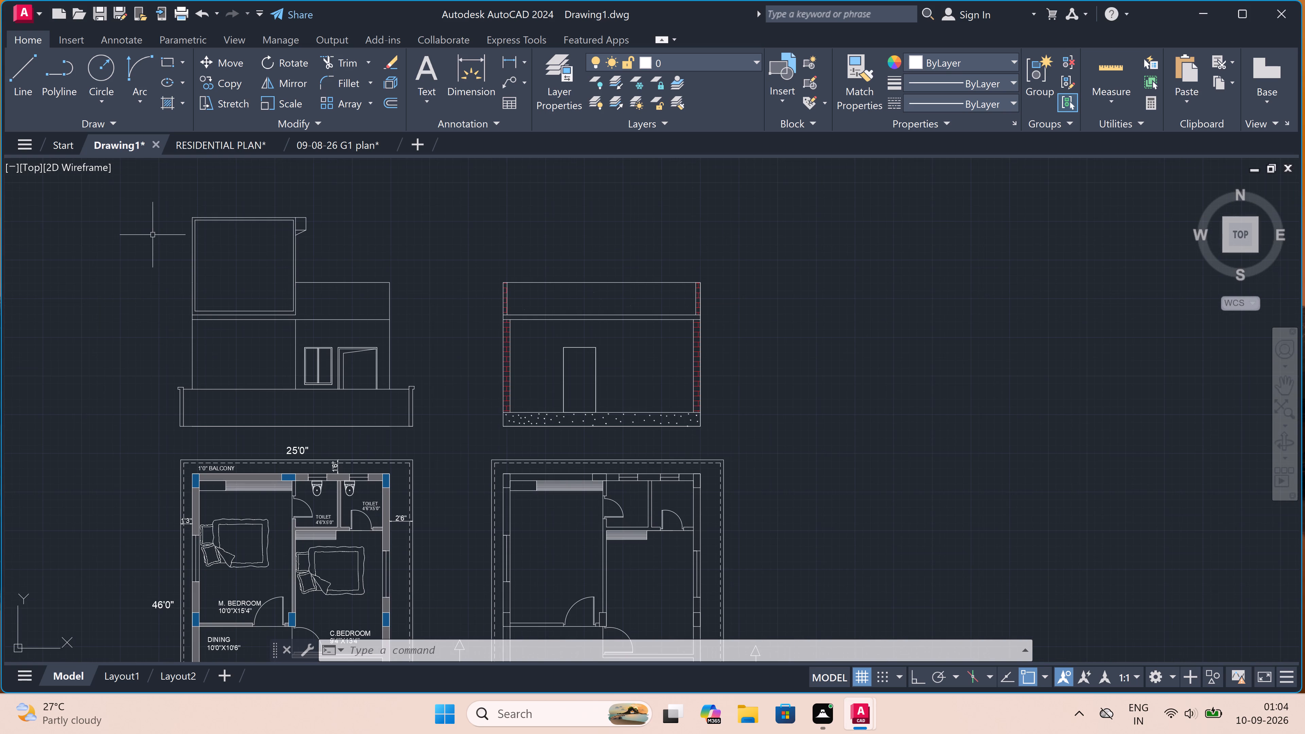
scroll(668, 292, up, 1)
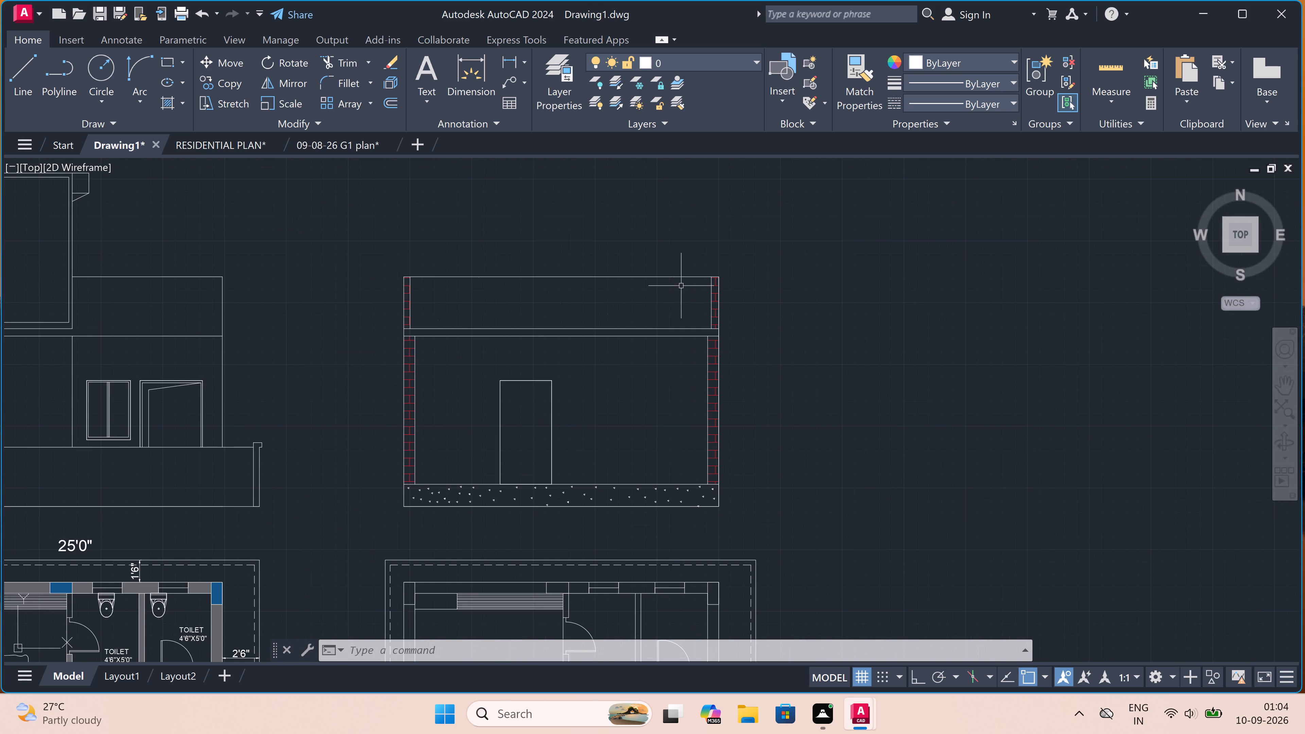
Move the elevation and the section together straight up by about 5'-5", farther from the floor plans.
scroll(724, 268, down, 2)
click(761, 201)
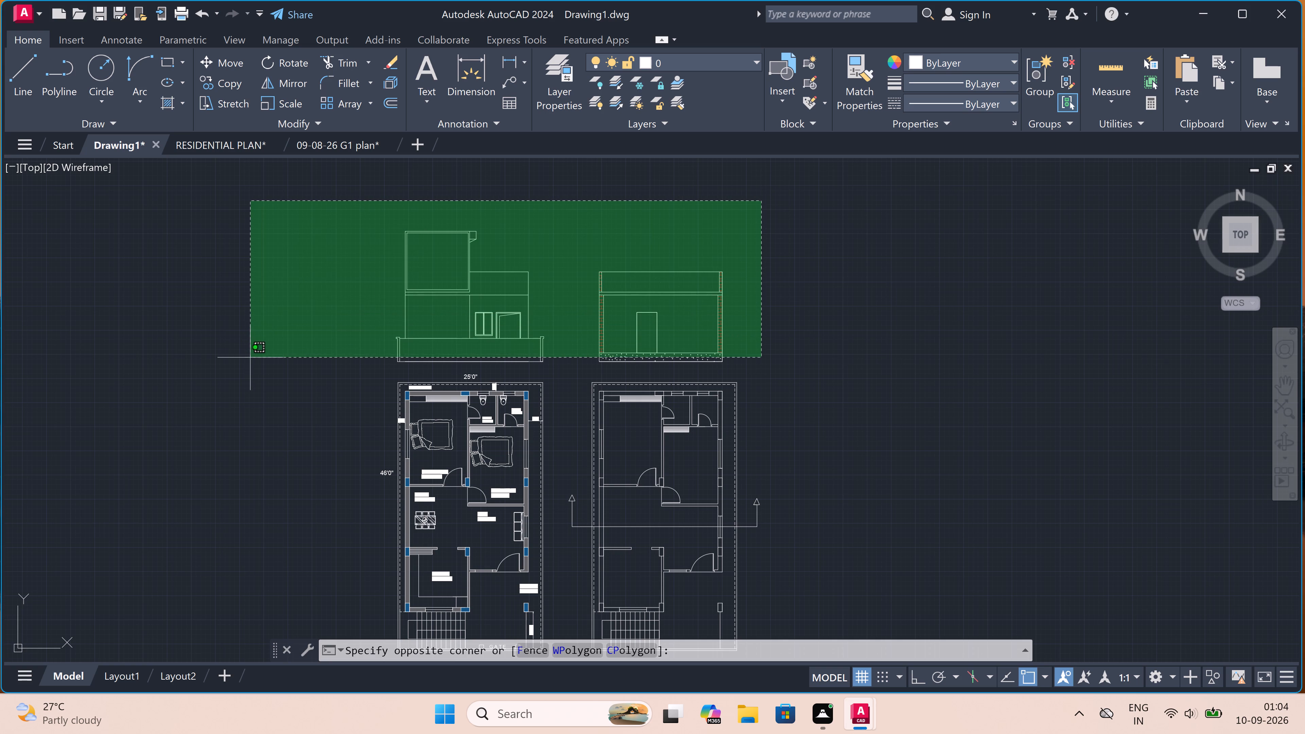
click(245, 368)
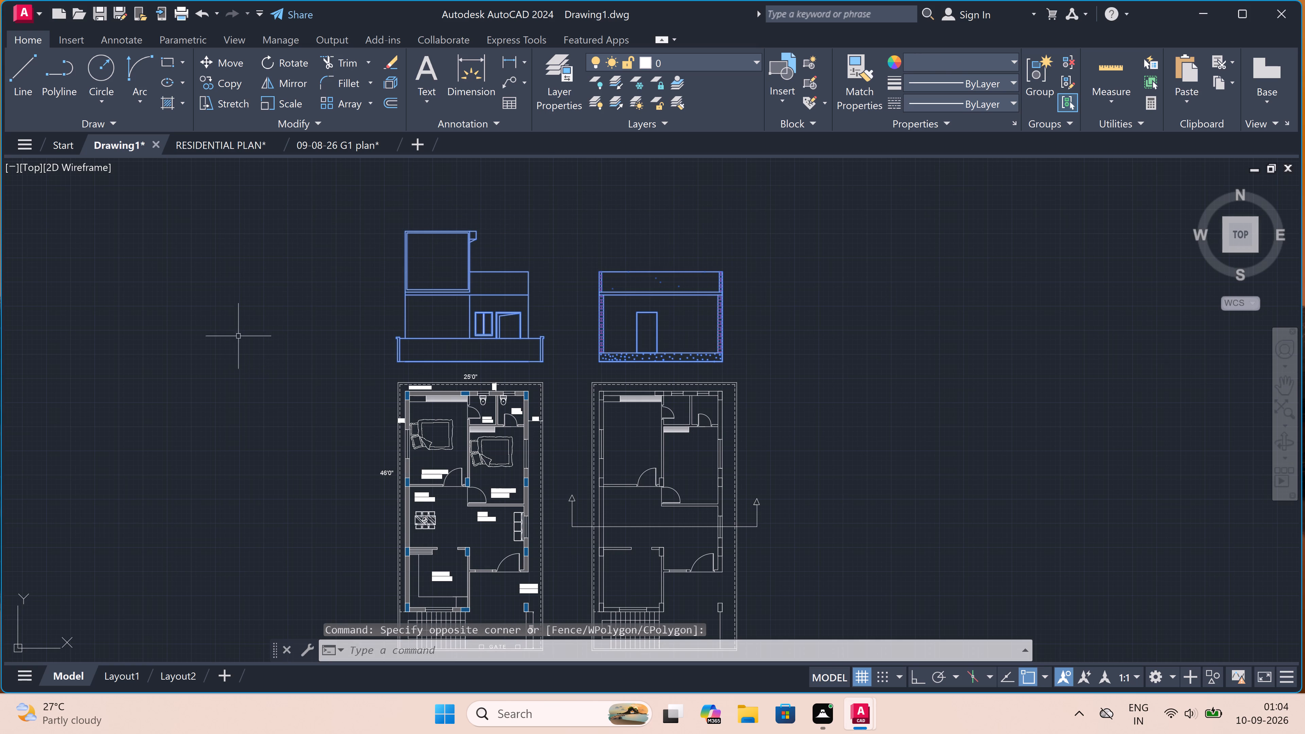
click(233, 60)
click(398, 362)
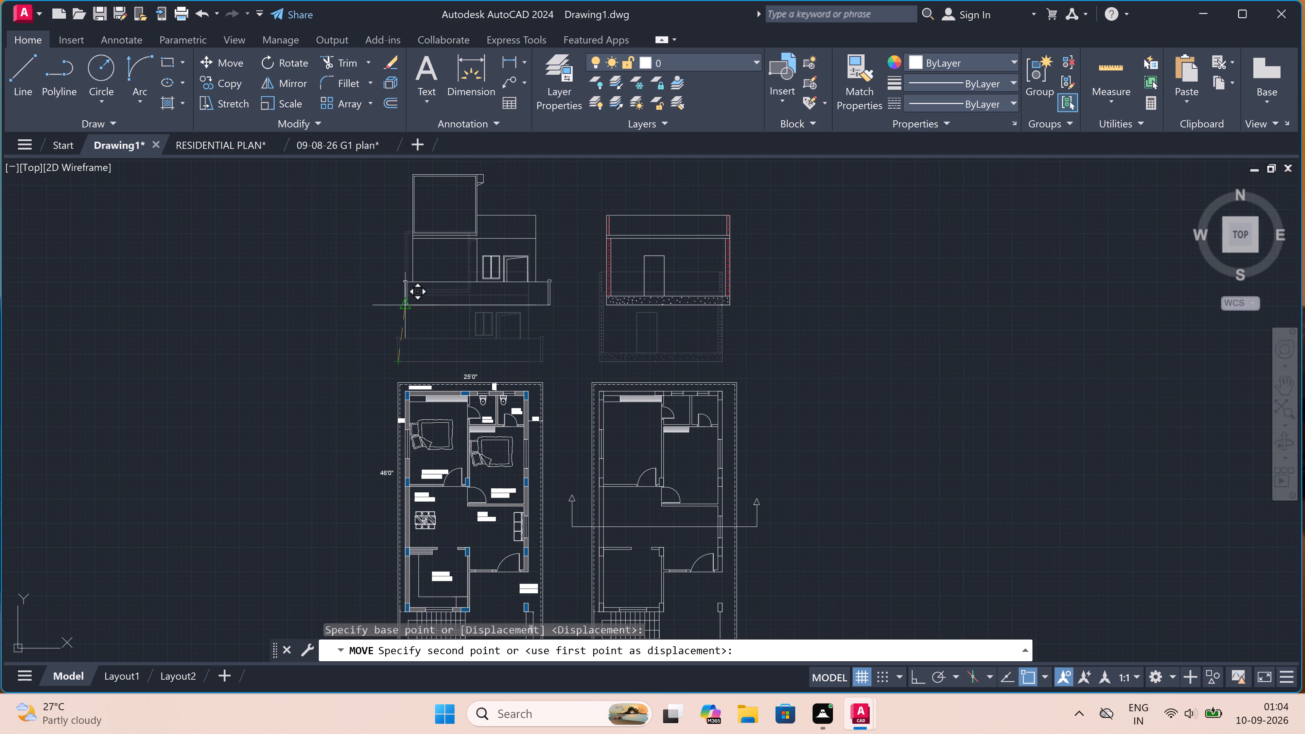
key(F8)
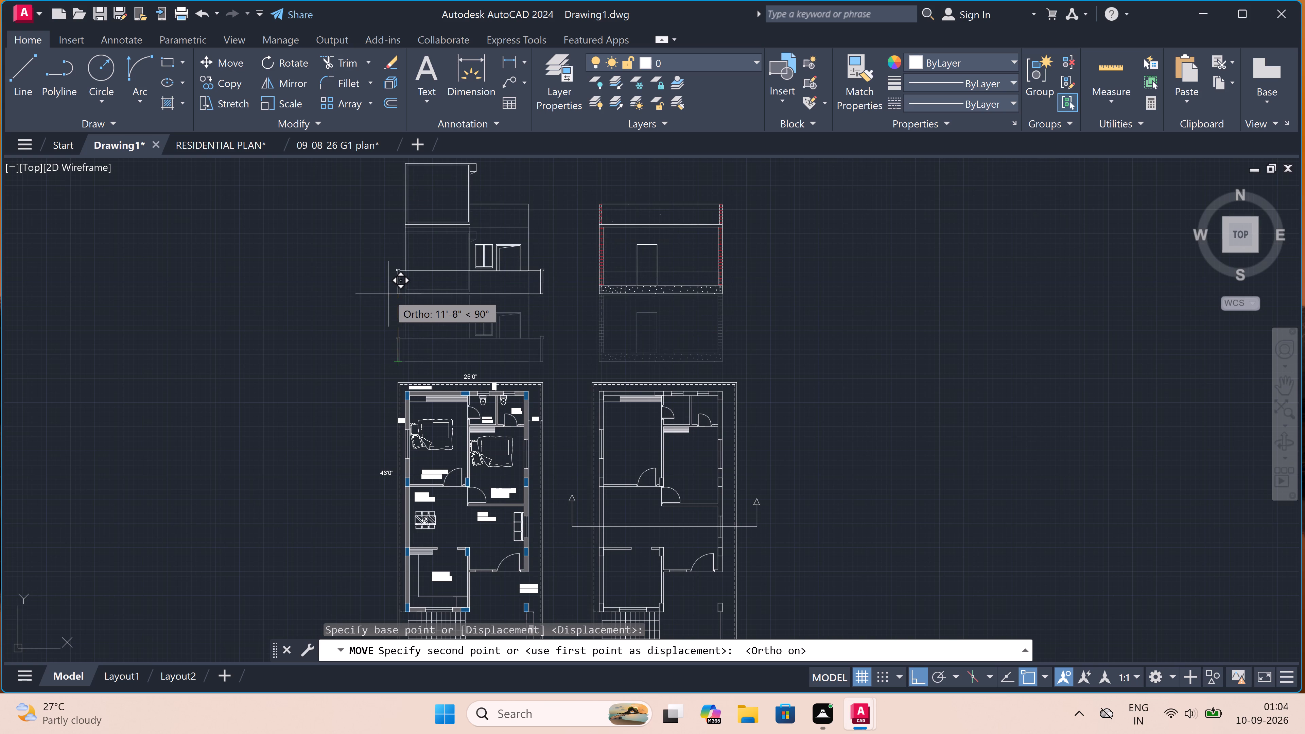
scroll(380, 319, up, 2)
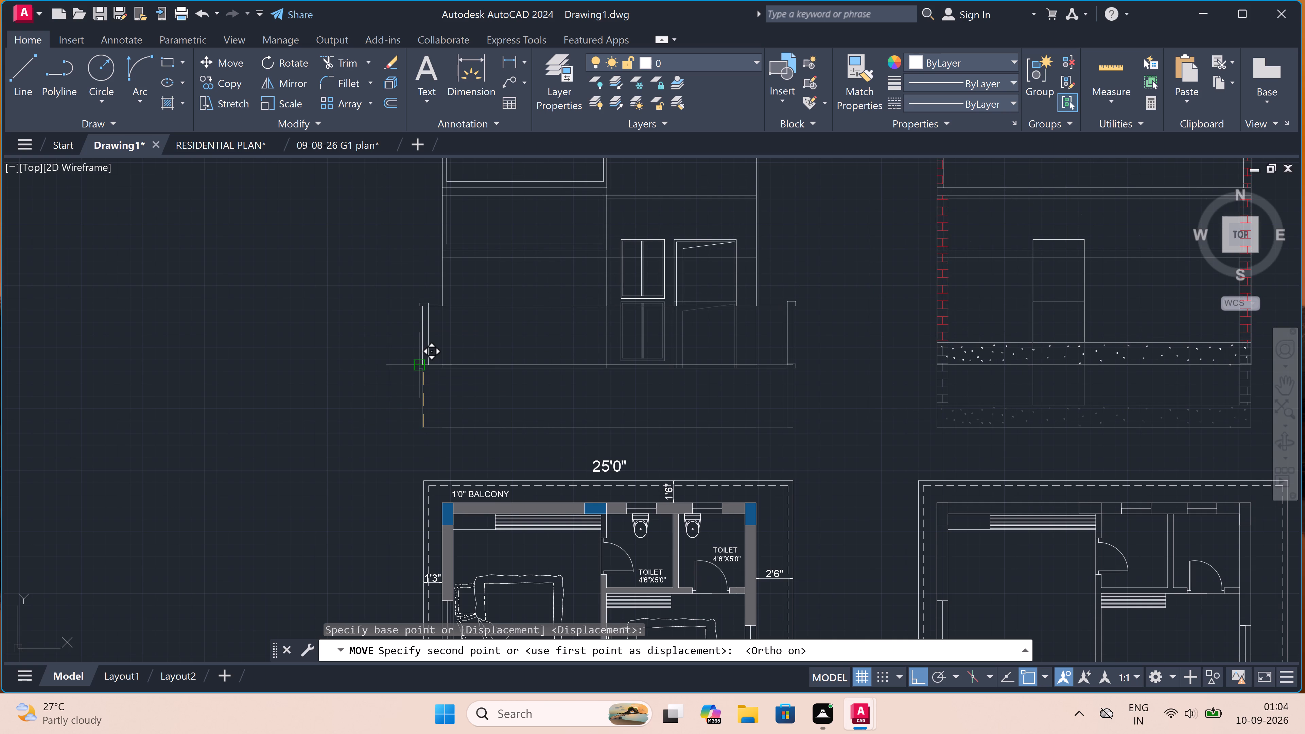
click(426, 347)
Set up a hatch with the SOLID pattern in grey 147,149,152.
scroll(329, 333, down, 3)
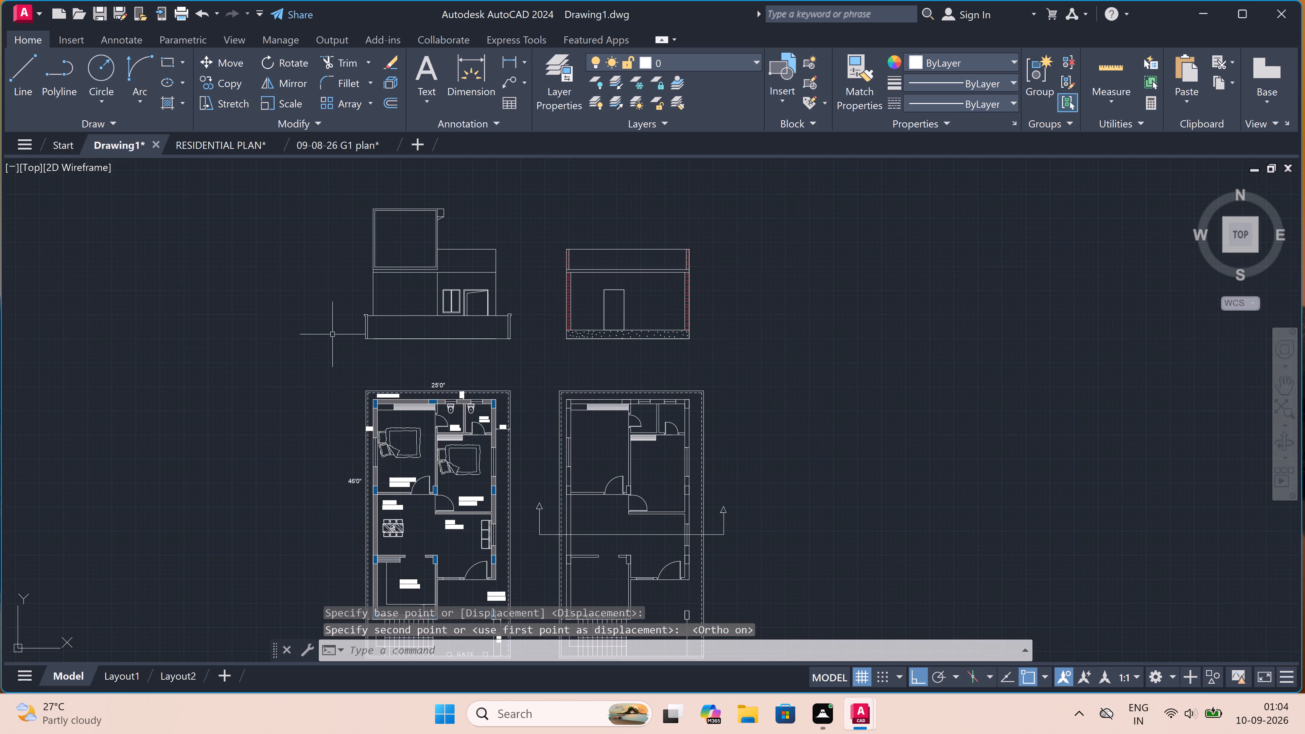
scroll(345, 330, down, 2)
scroll(393, 289, up, 2)
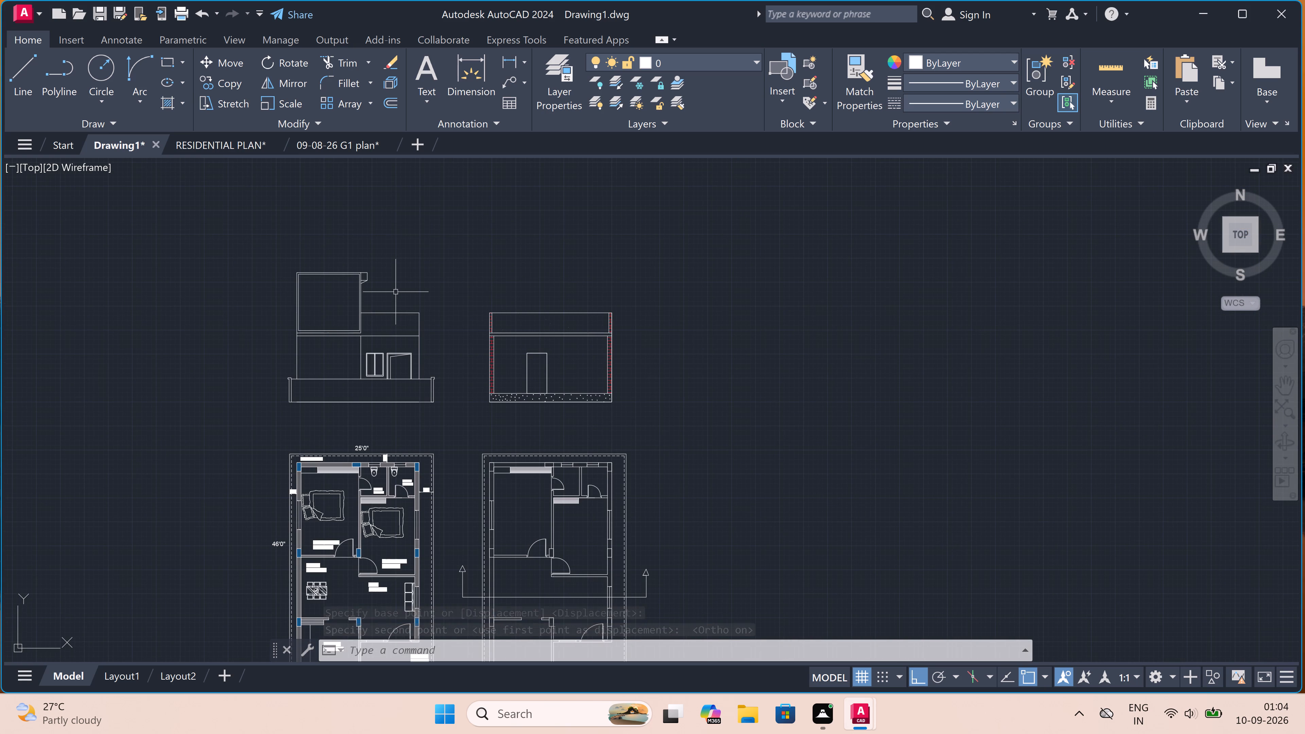
text(h)
key(space)
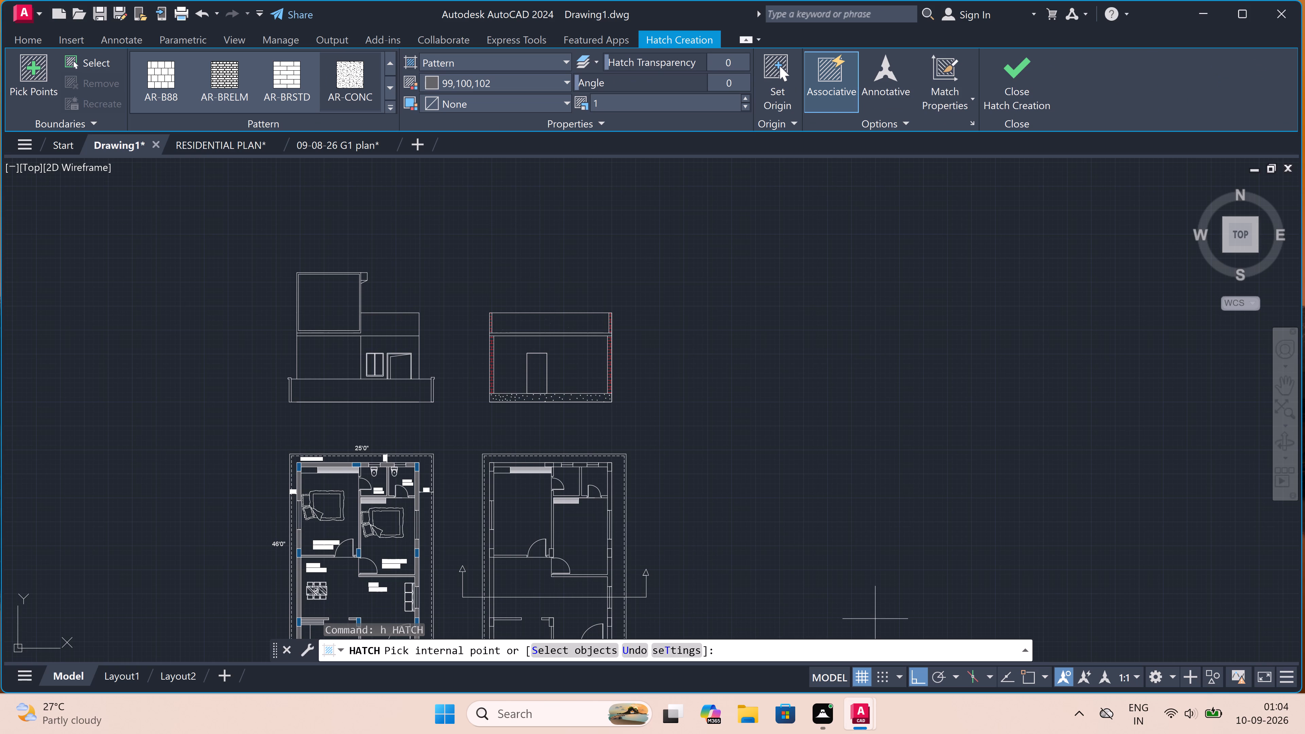
double_click(481, 80)
click(481, 80)
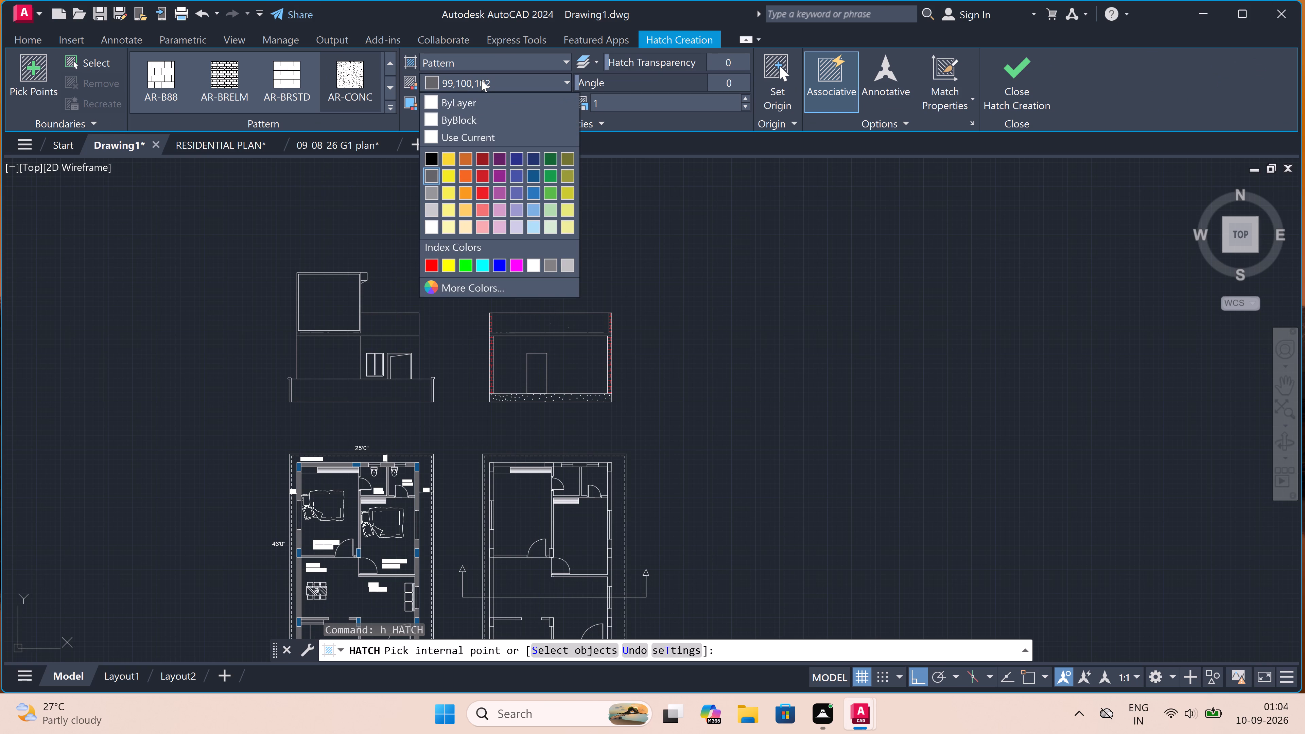
click(433, 190)
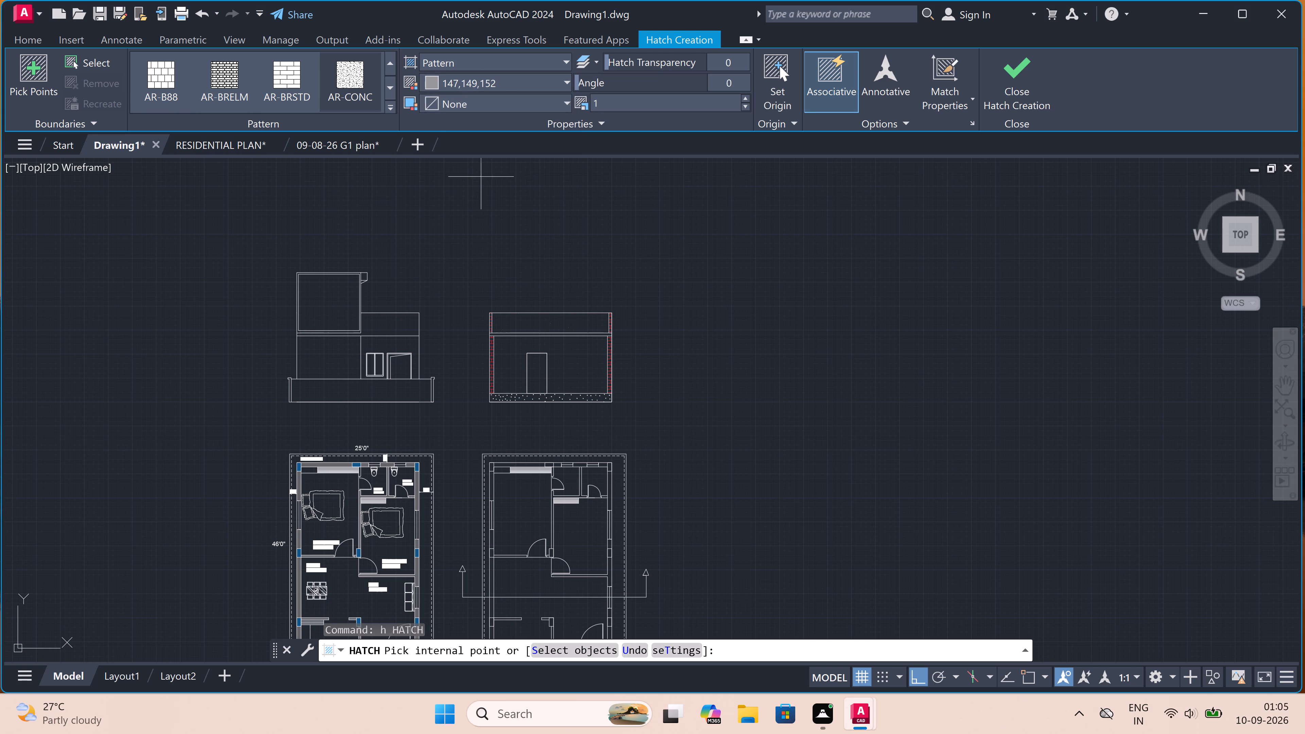
triple_click(389, 60)
double_click(390, 60)
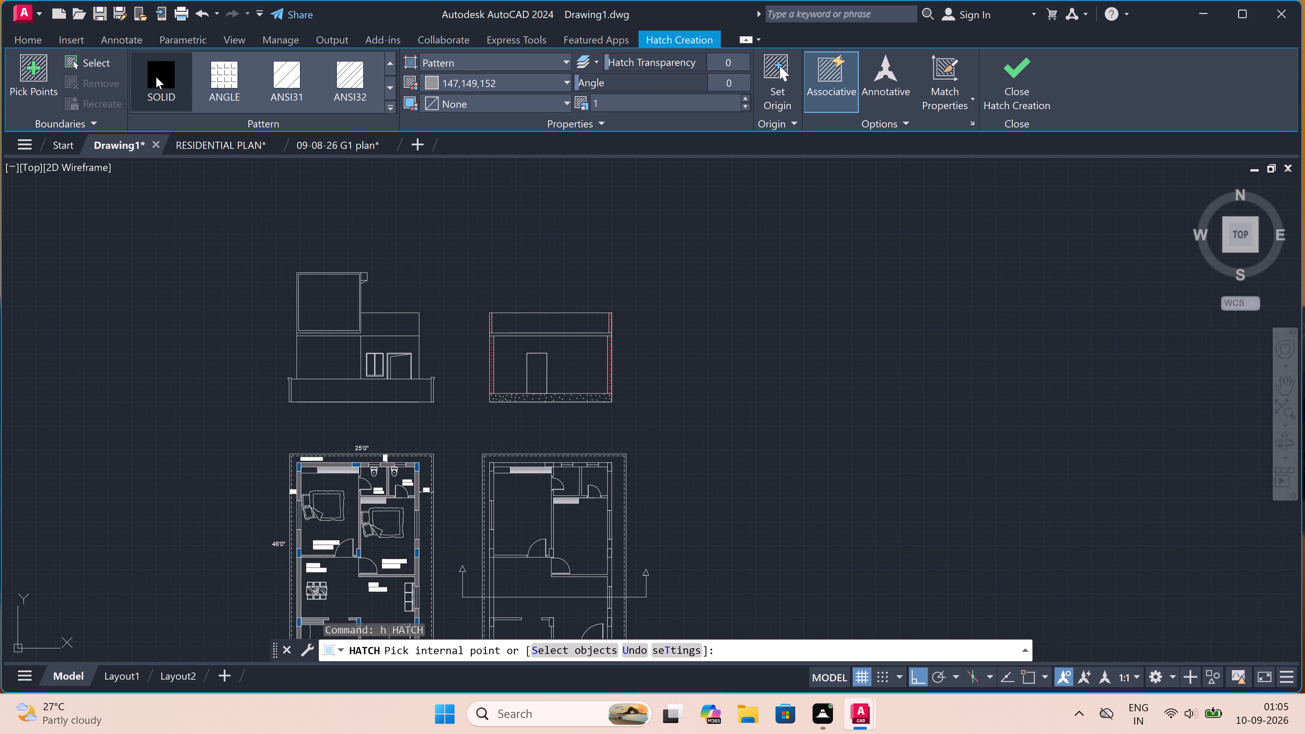
click(156, 76)
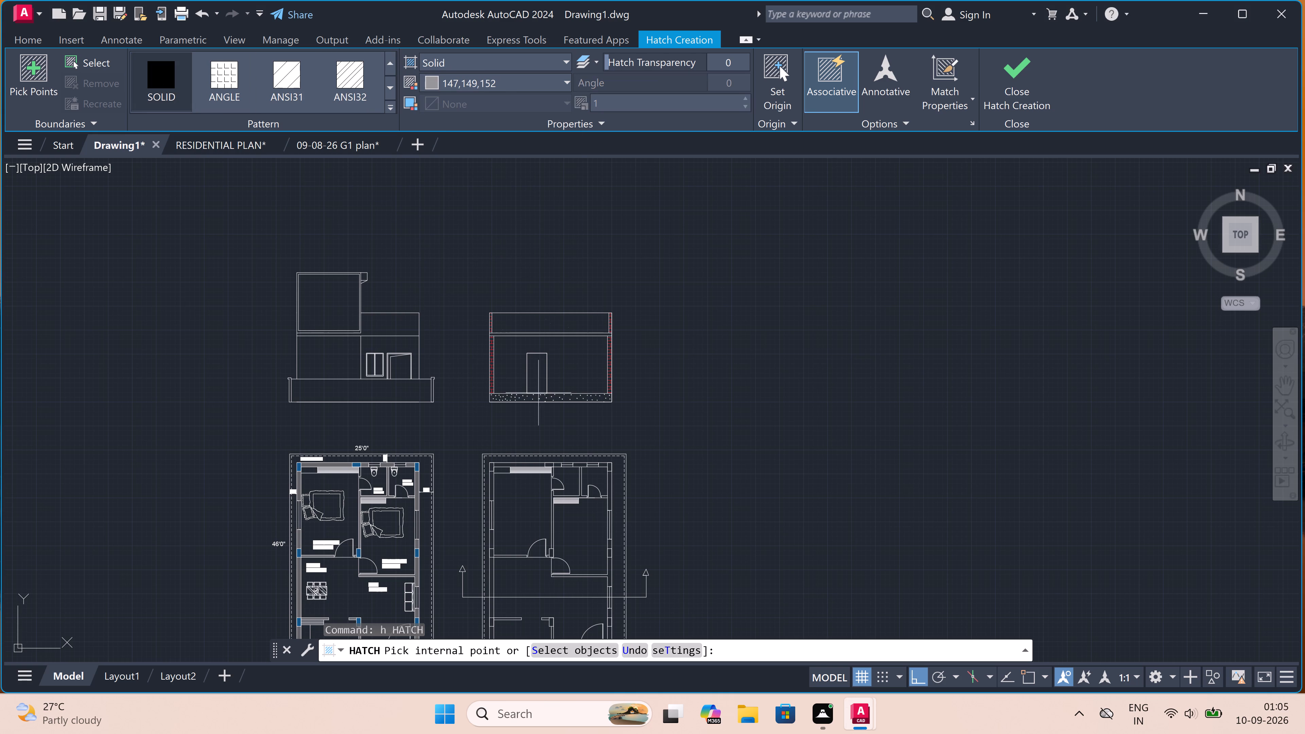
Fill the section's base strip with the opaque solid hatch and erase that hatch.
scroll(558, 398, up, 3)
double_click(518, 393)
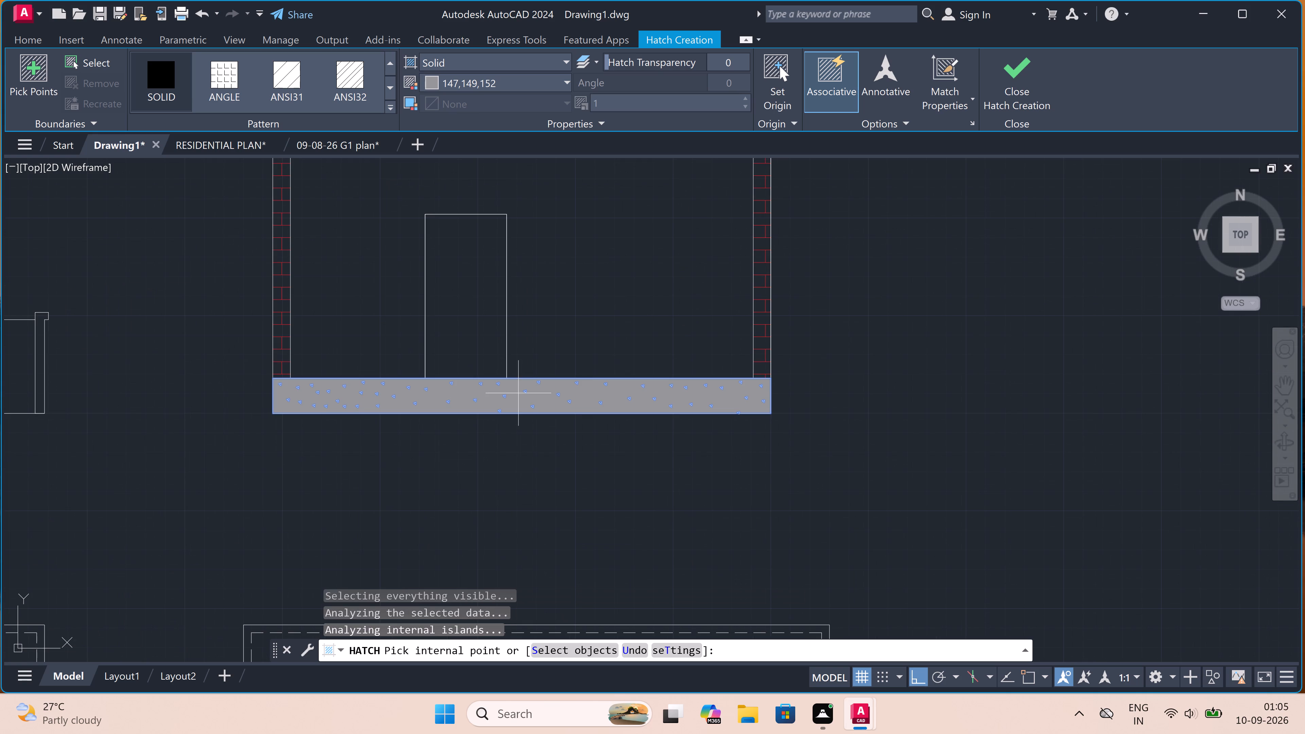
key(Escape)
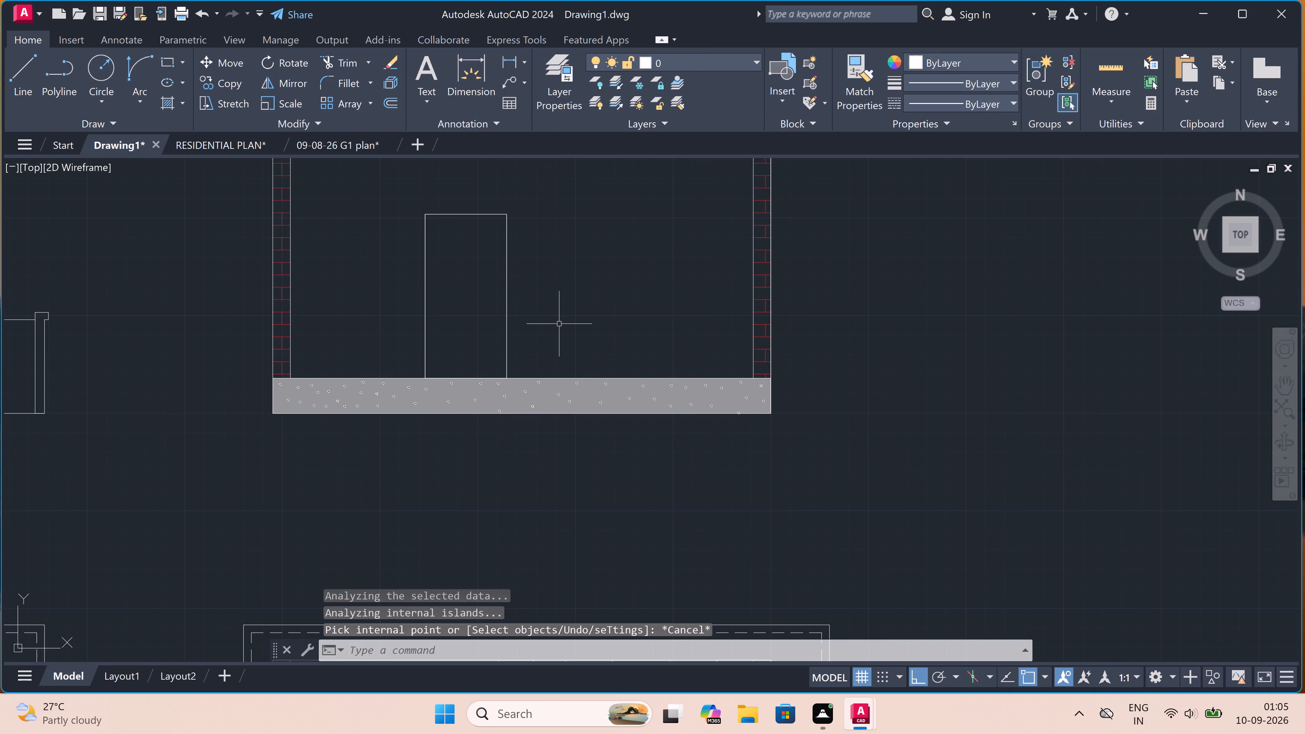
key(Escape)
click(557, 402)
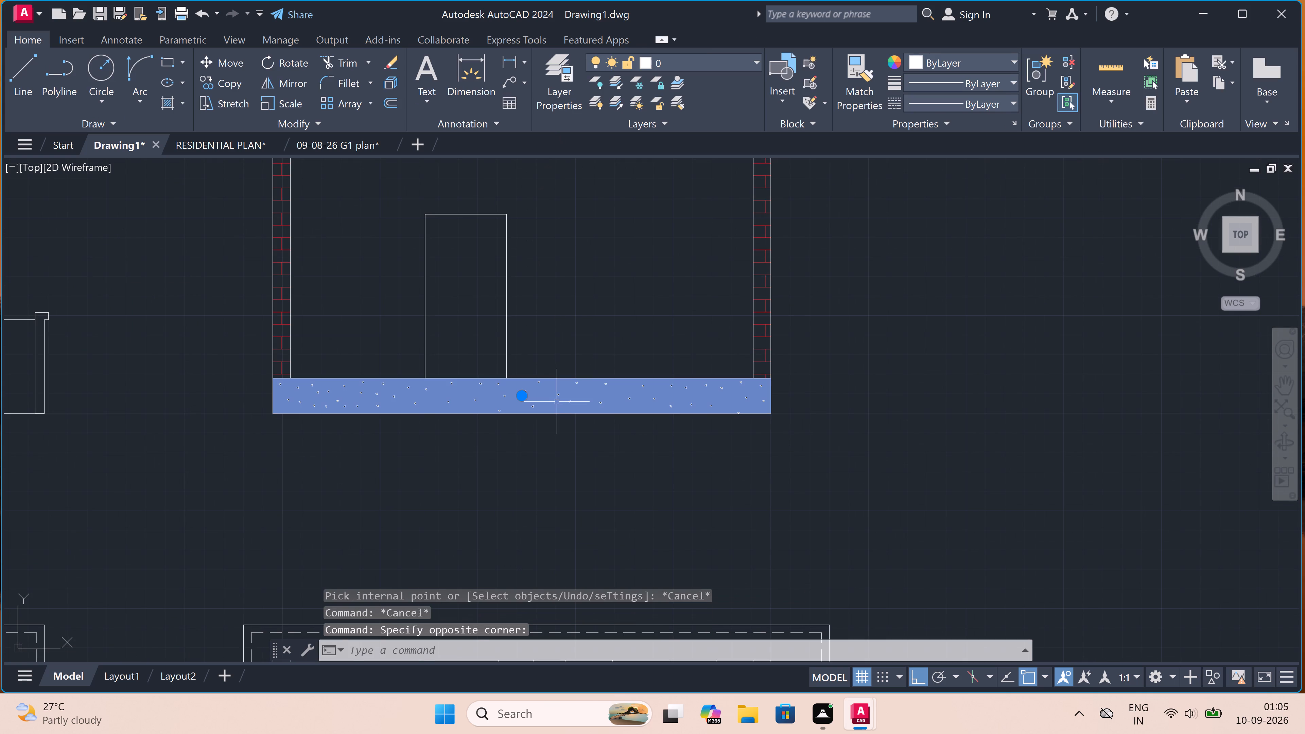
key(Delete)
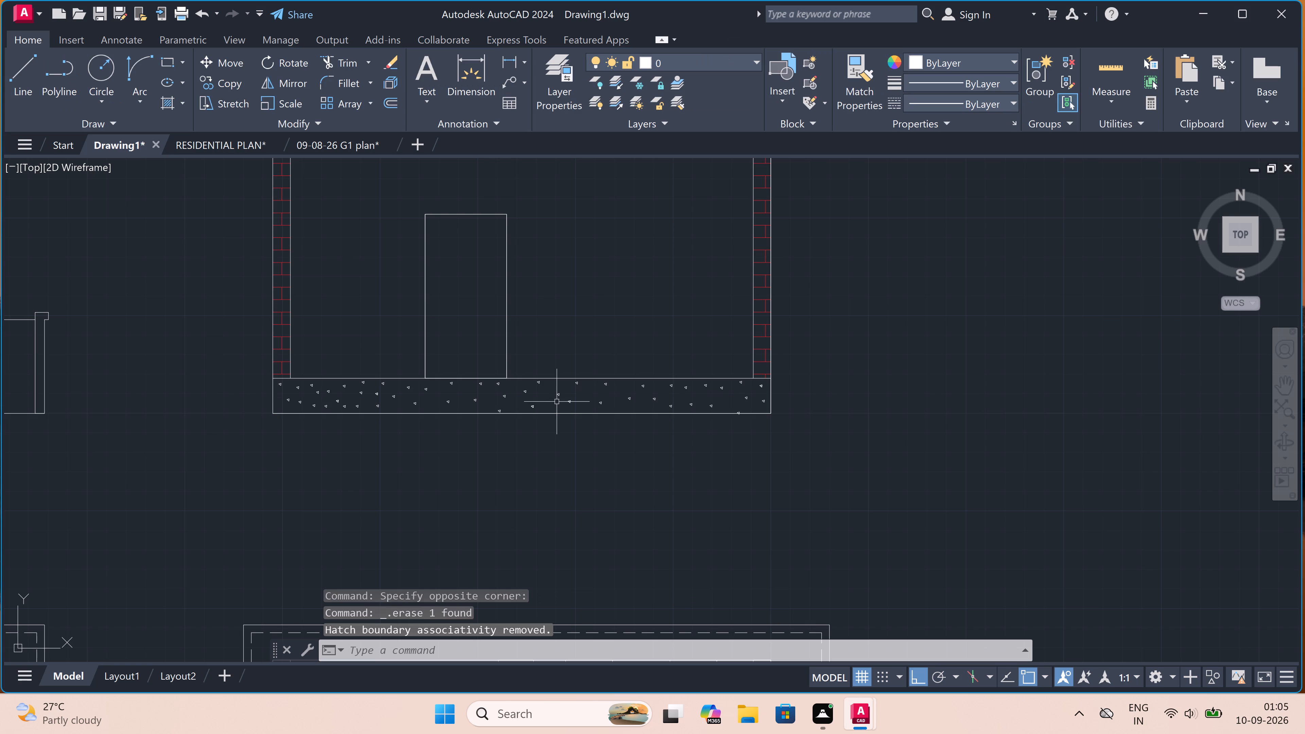
Hatch the section's base strip with the solid grey fill at 79 transparency, behind the scattered triangles.
text(h)
key(space)
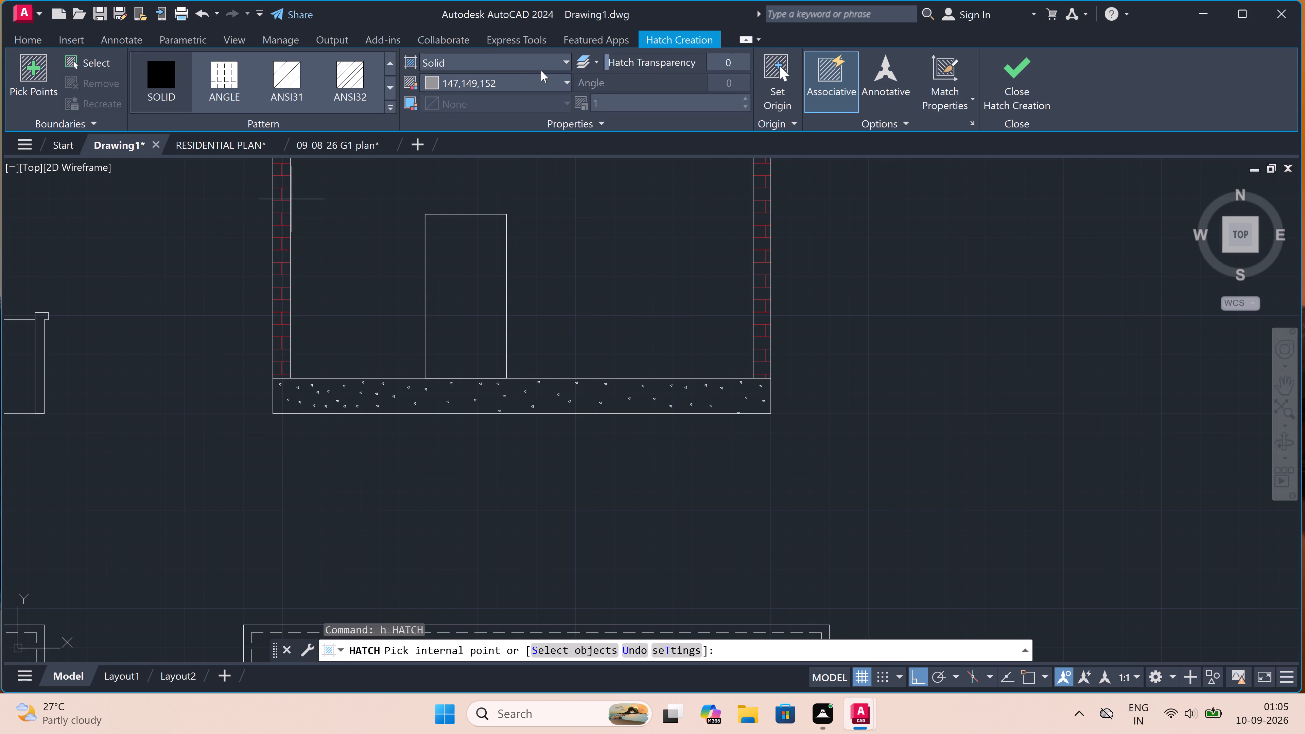
drag(609, 60, 615, 60)
drag(615, 60, 723, 56)
double_click(723, 56)
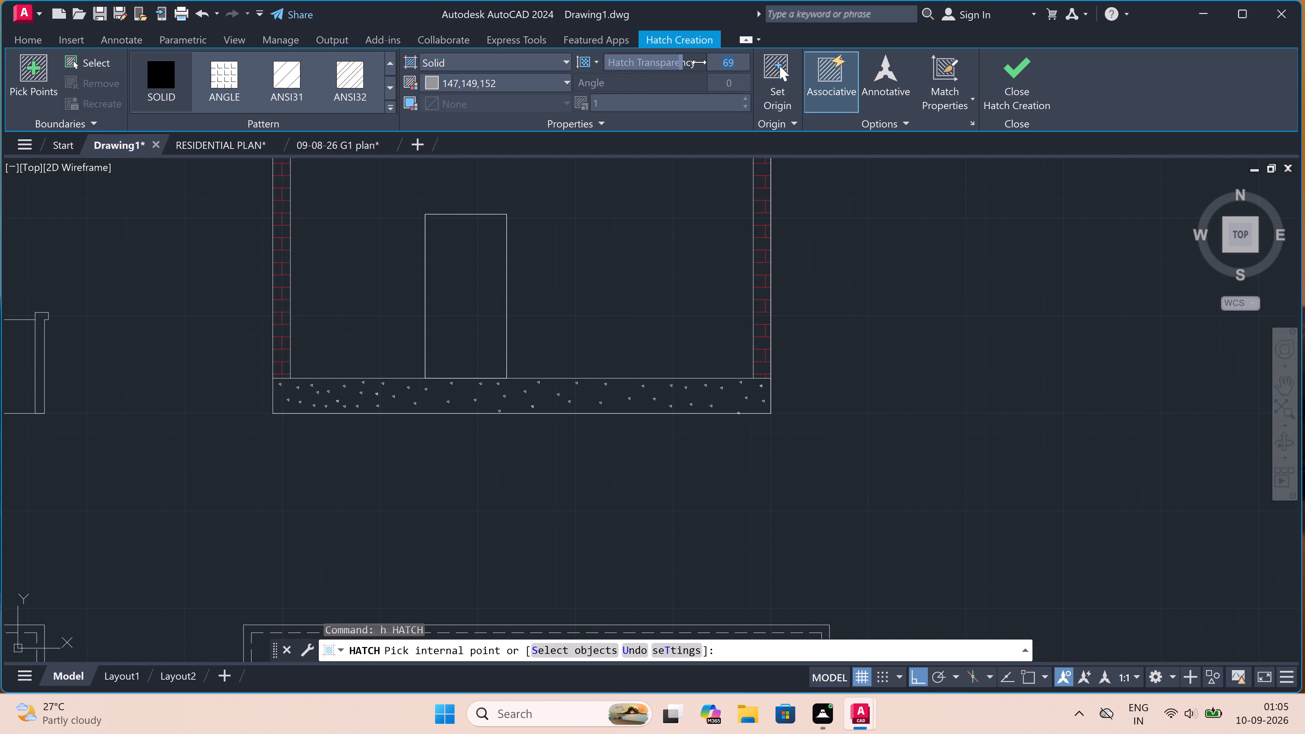
drag(686, 59, 728, 63)
click(728, 63)
click(163, 67)
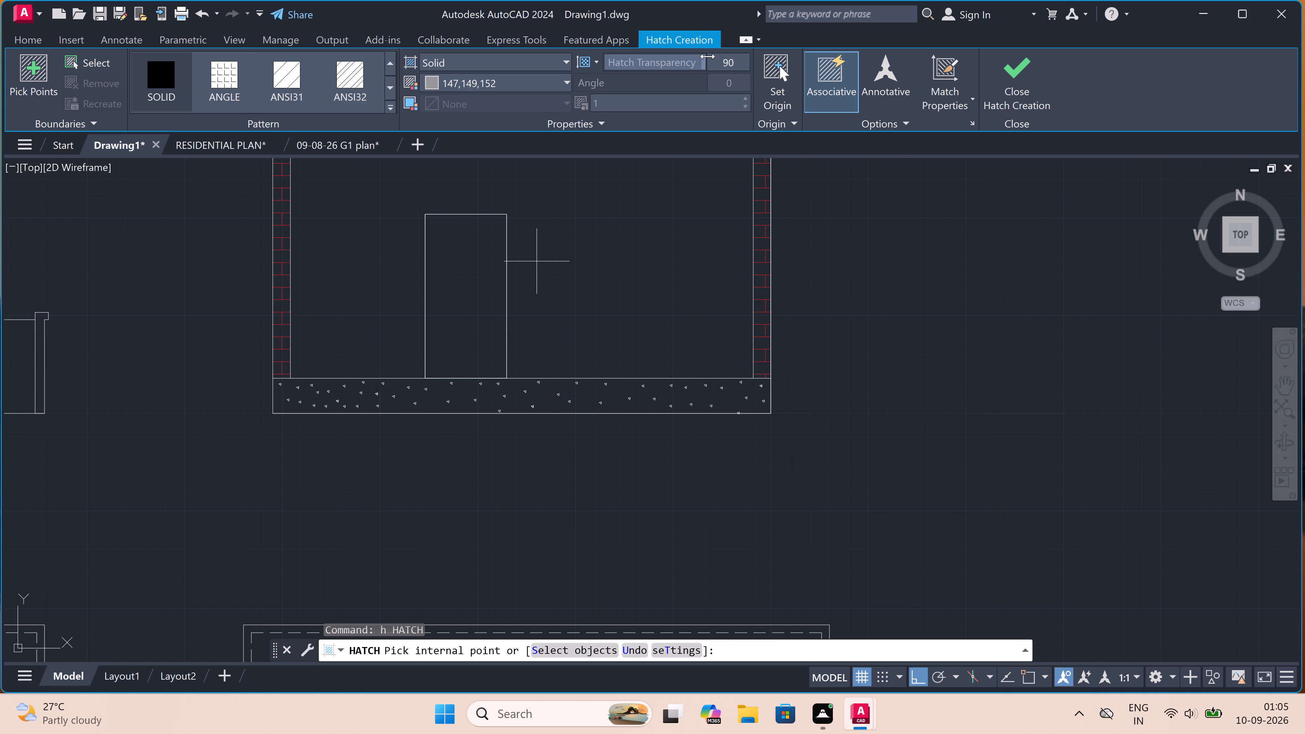
drag(705, 59, 684, 57)
double_click(381, 393)
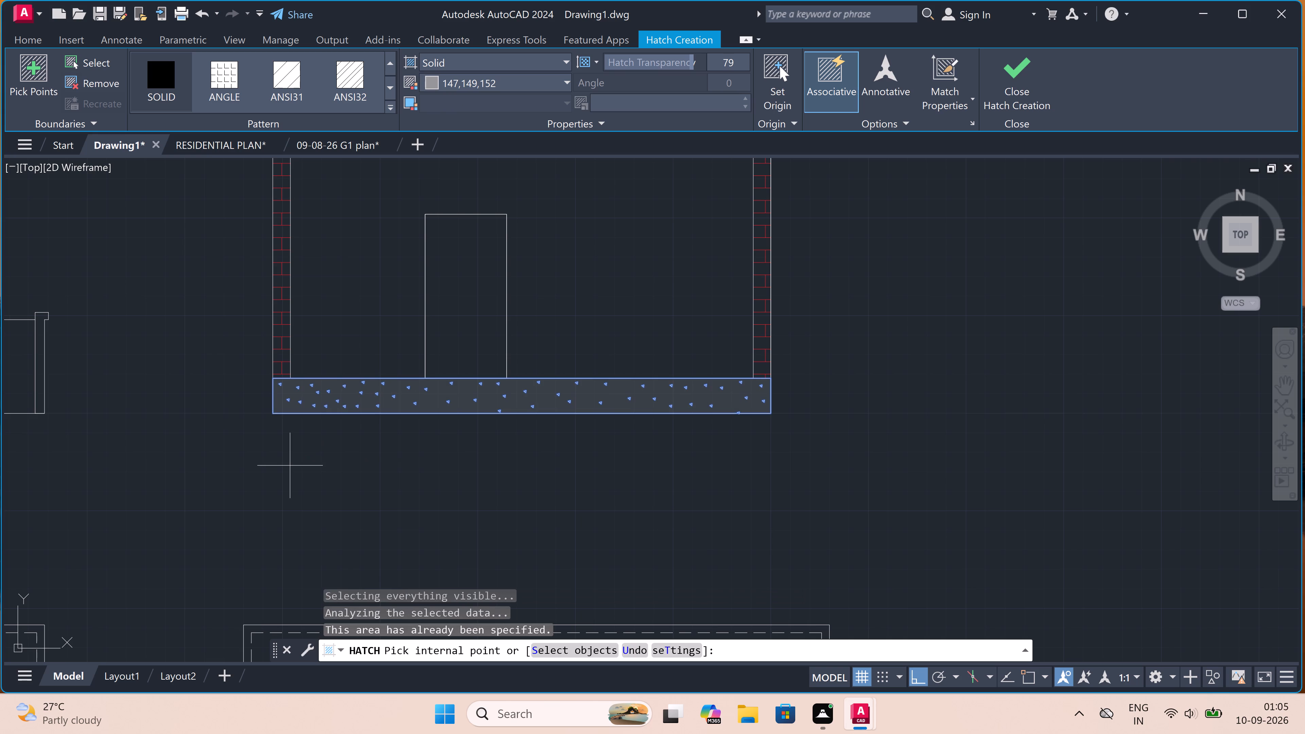
key(Escape)
Set up a new hatch with the AR-SAND pattern for the upper part of the section.
scroll(301, 452, down, 3)
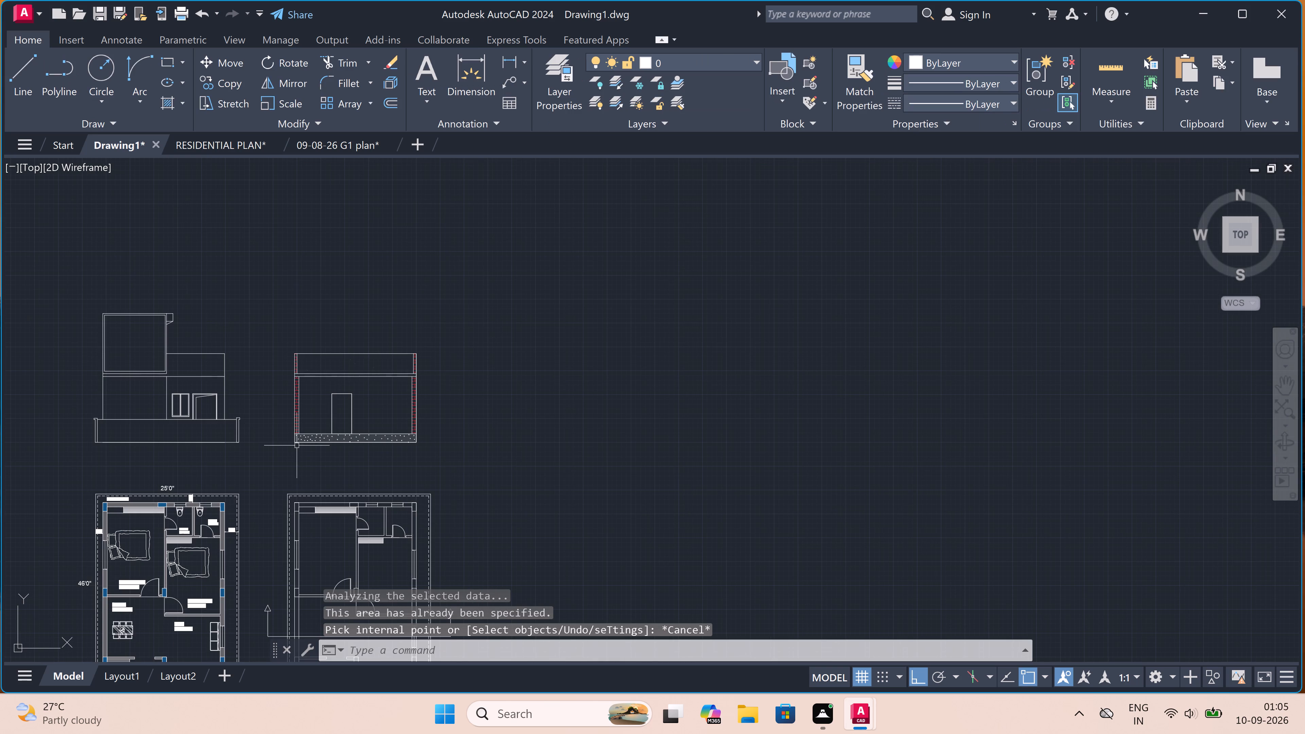
scroll(320, 356, up, 2)
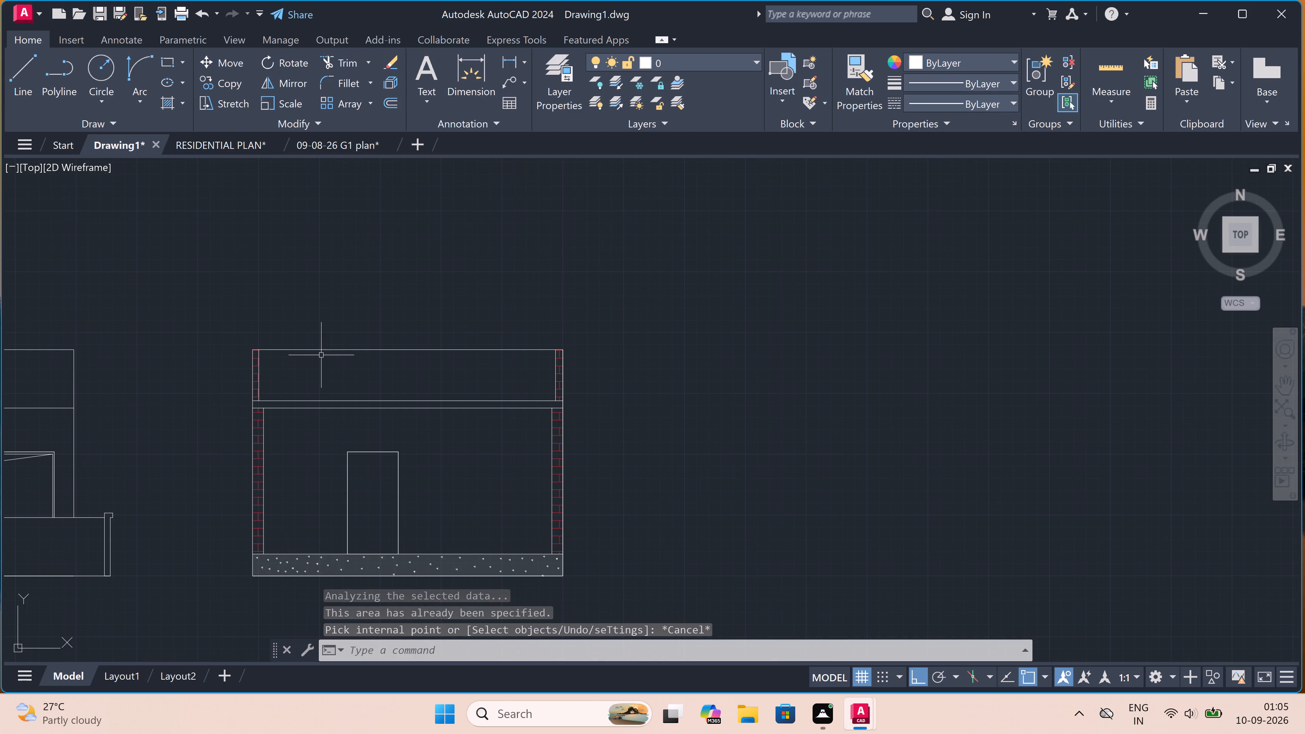
scroll(333, 370, up, 1)
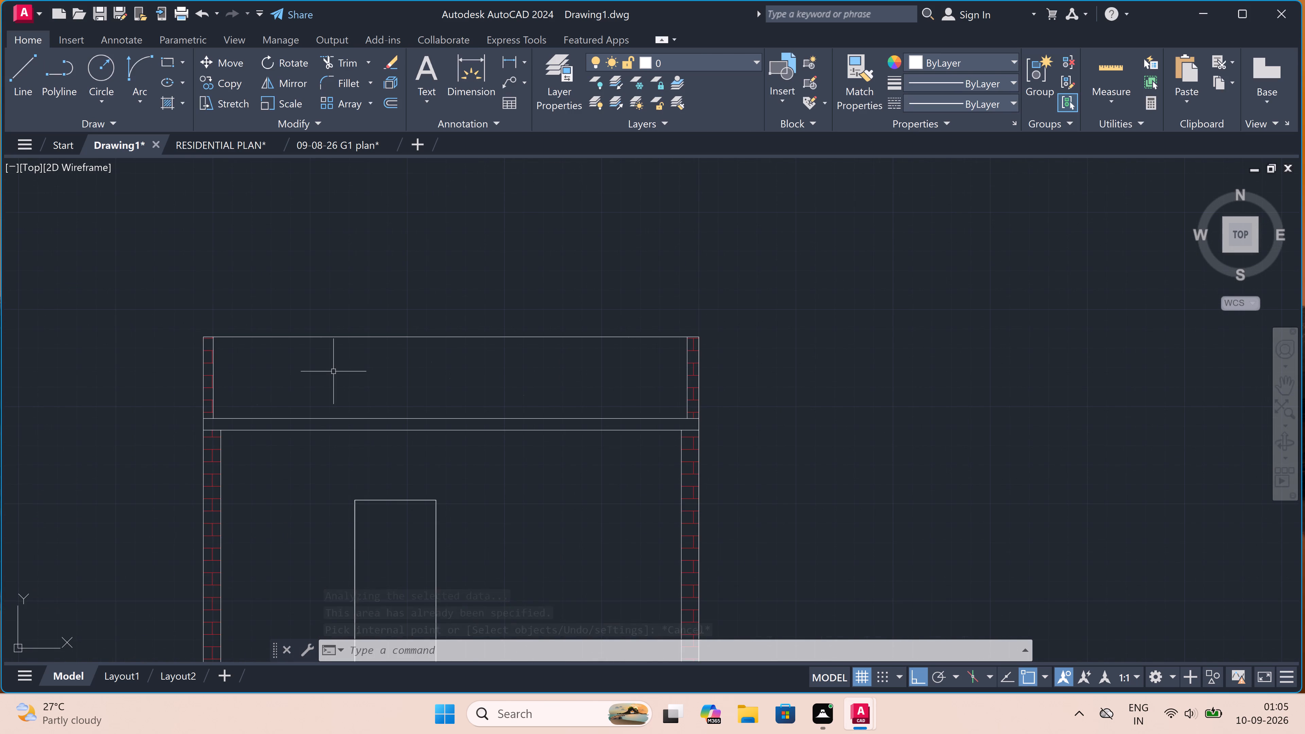
text(h)
key(space)
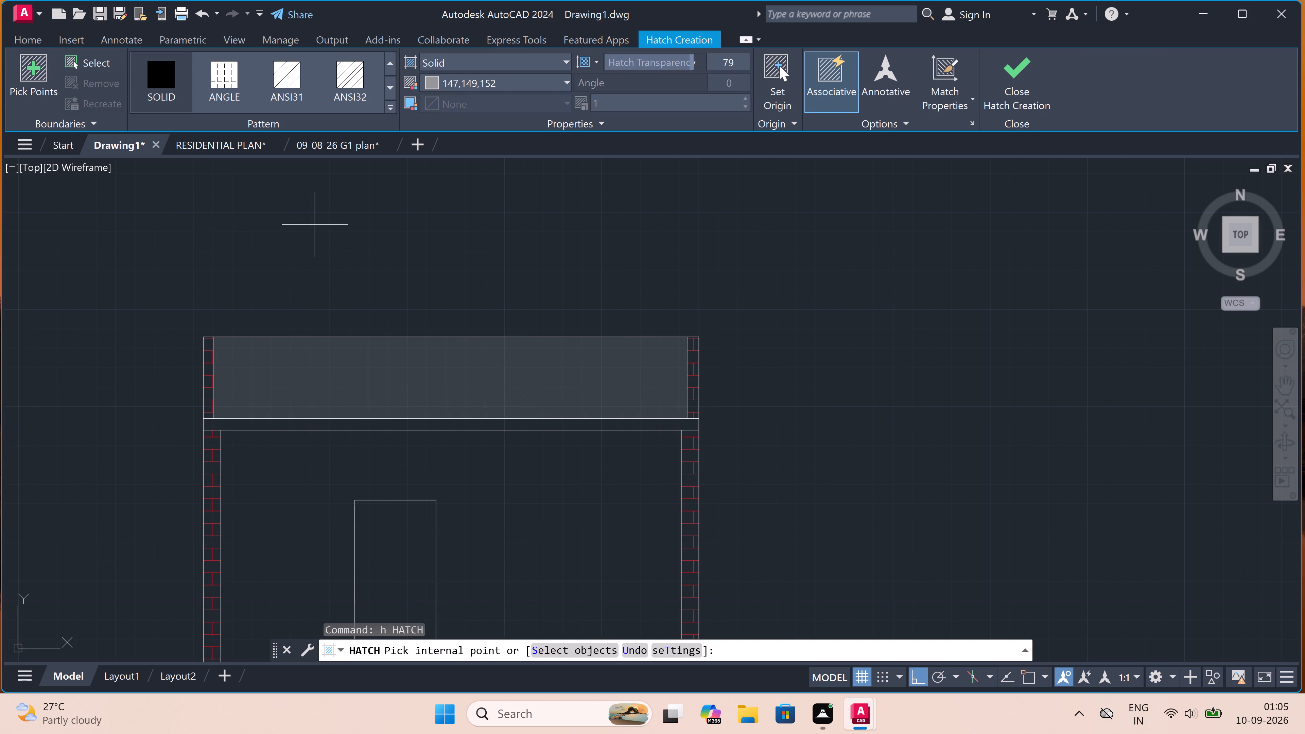
double_click(388, 84)
double_click(389, 83)
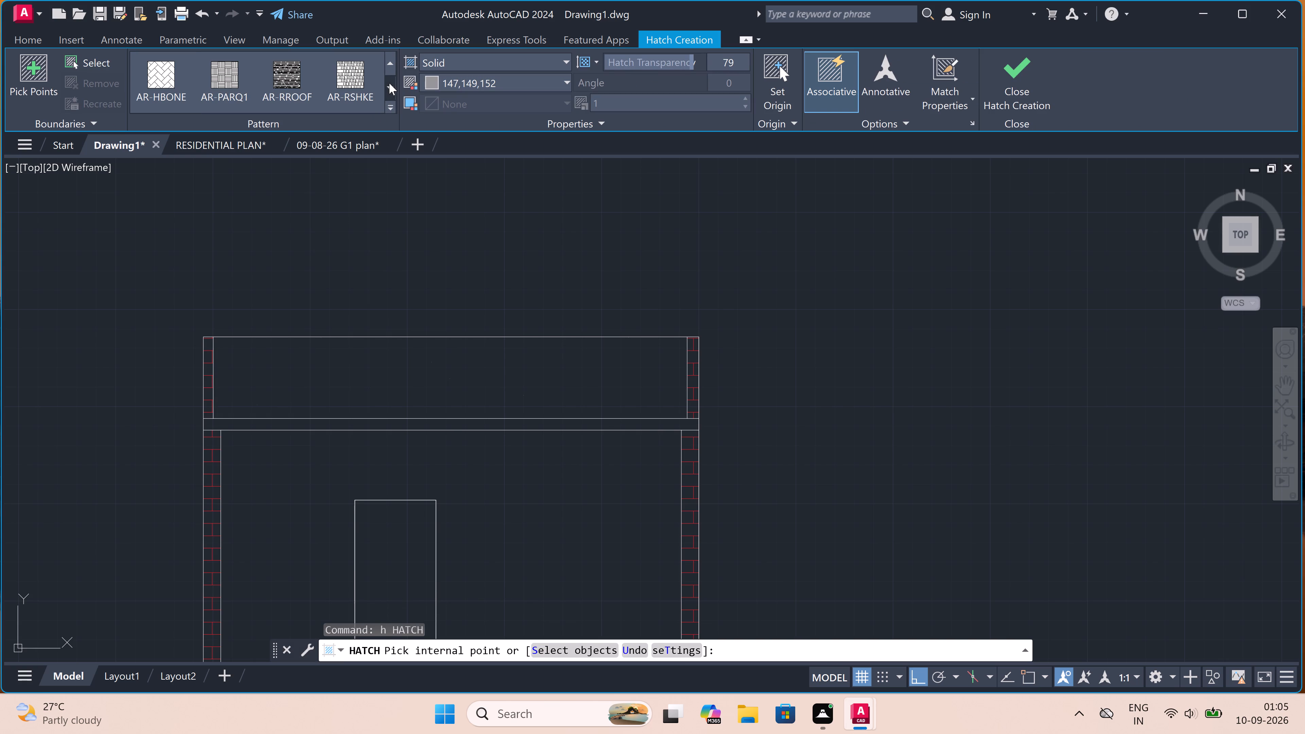
double_click(389, 83)
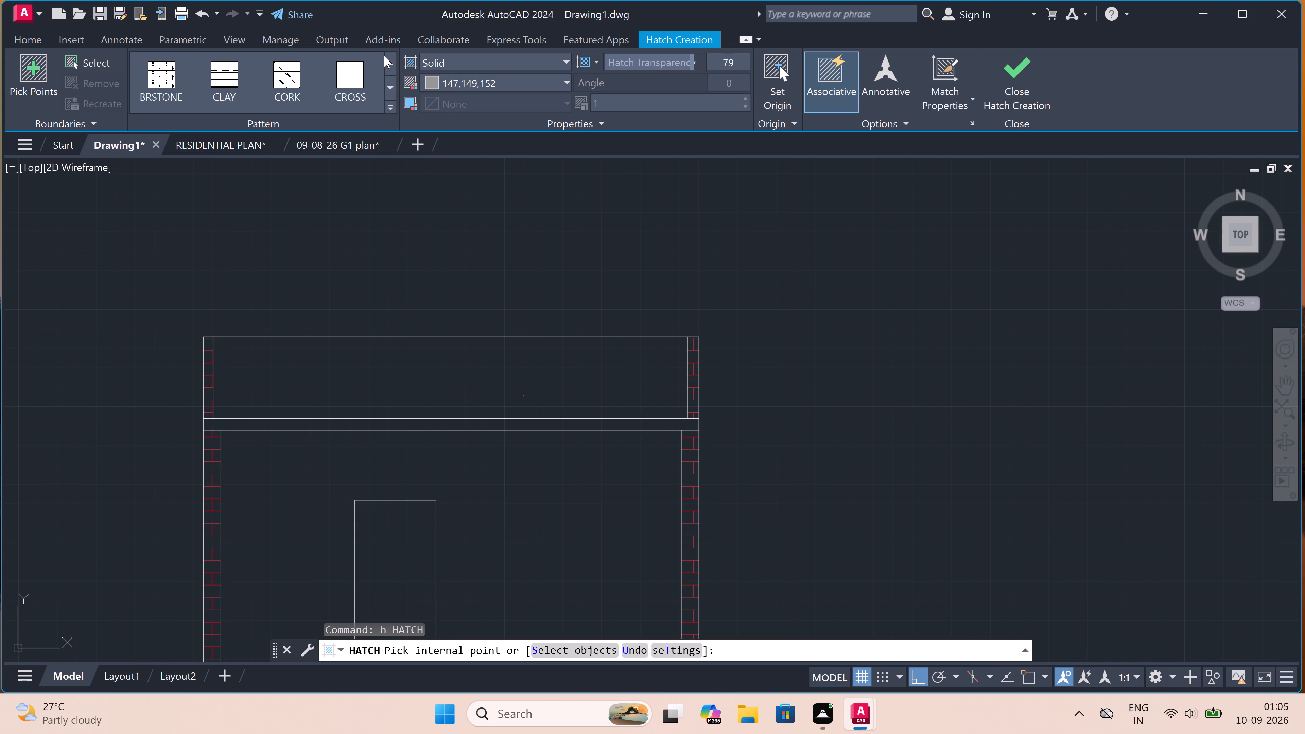
click(384, 56)
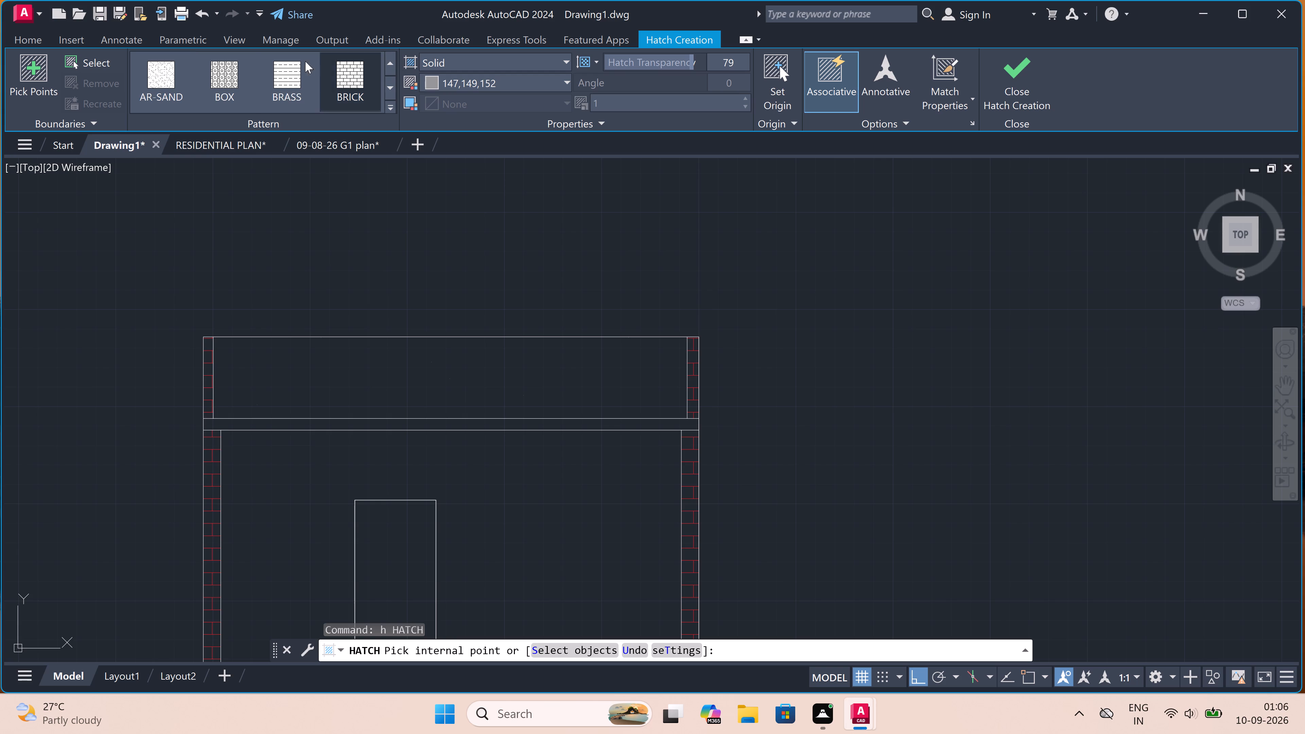
double_click(161, 70)
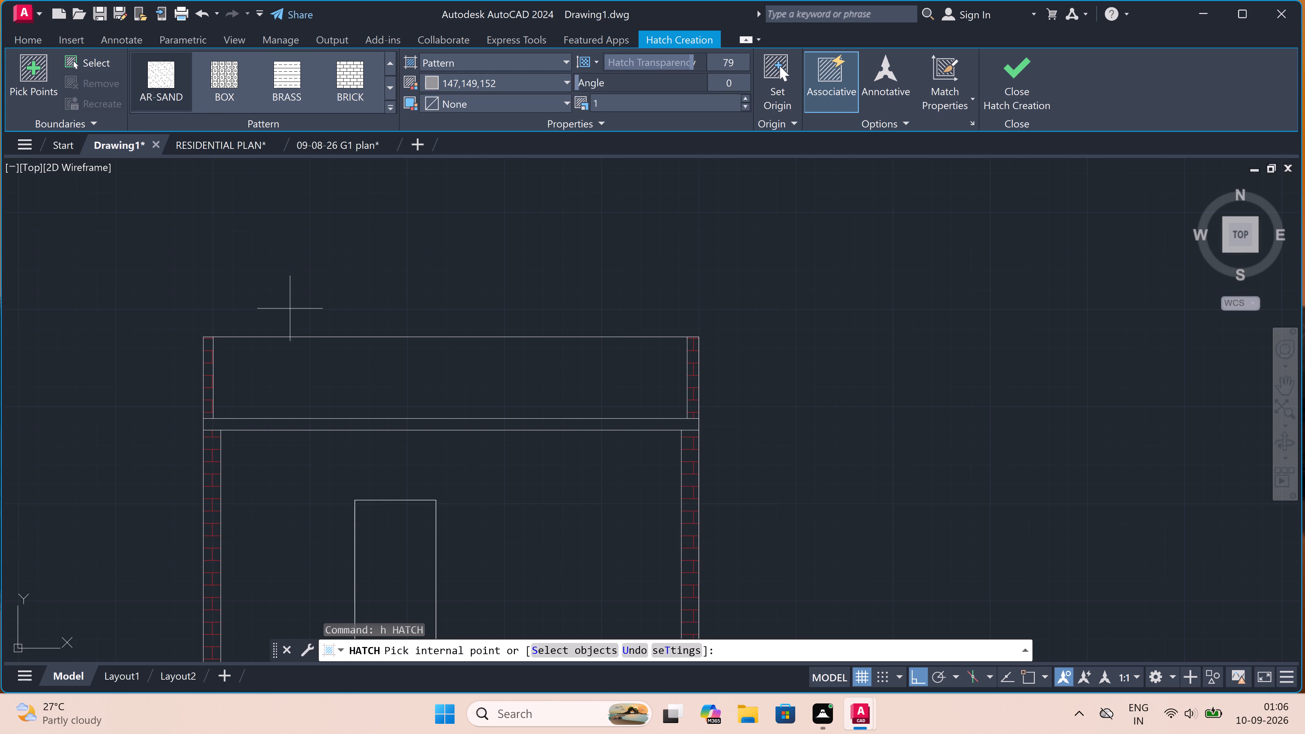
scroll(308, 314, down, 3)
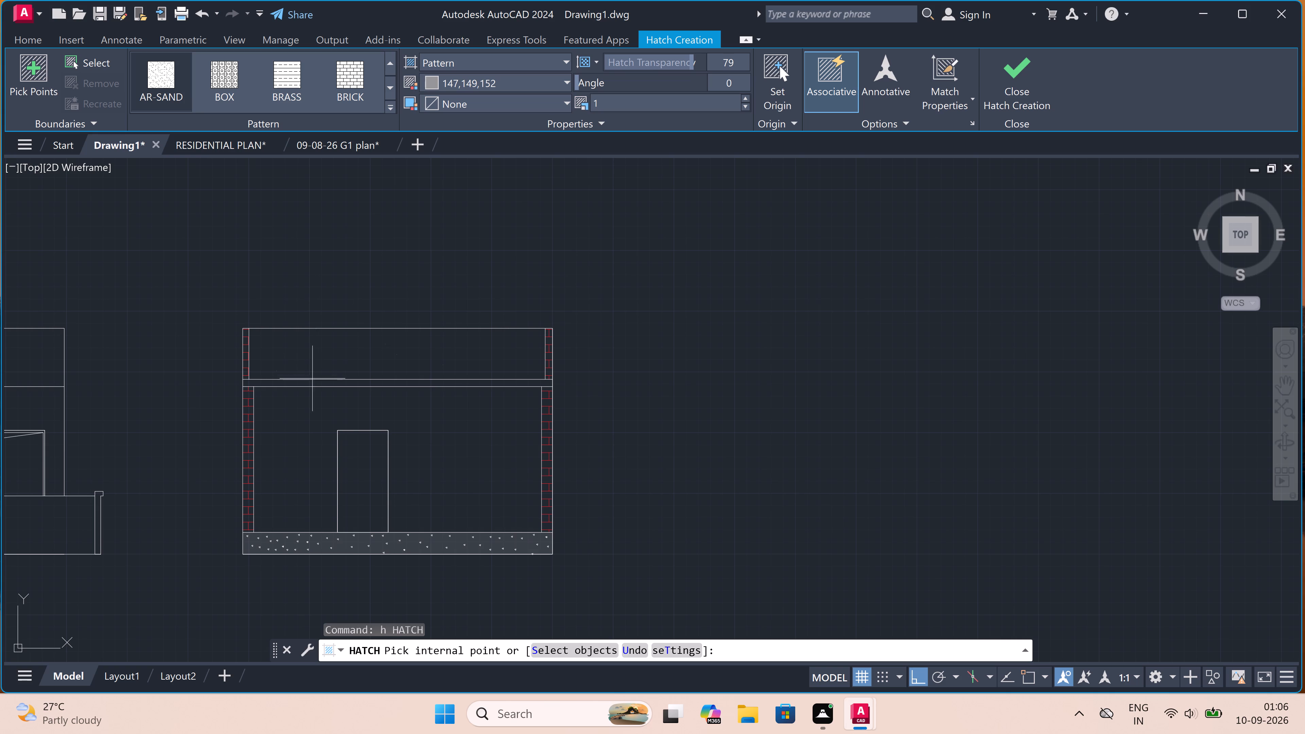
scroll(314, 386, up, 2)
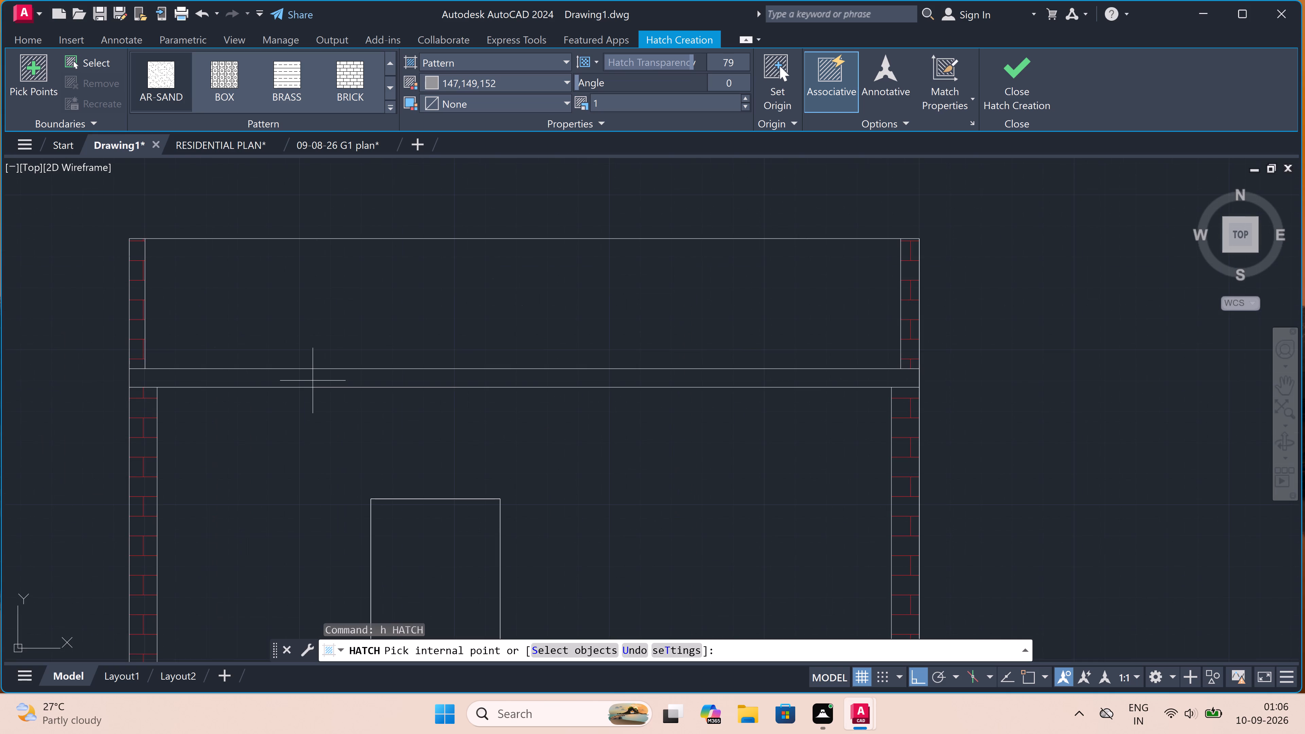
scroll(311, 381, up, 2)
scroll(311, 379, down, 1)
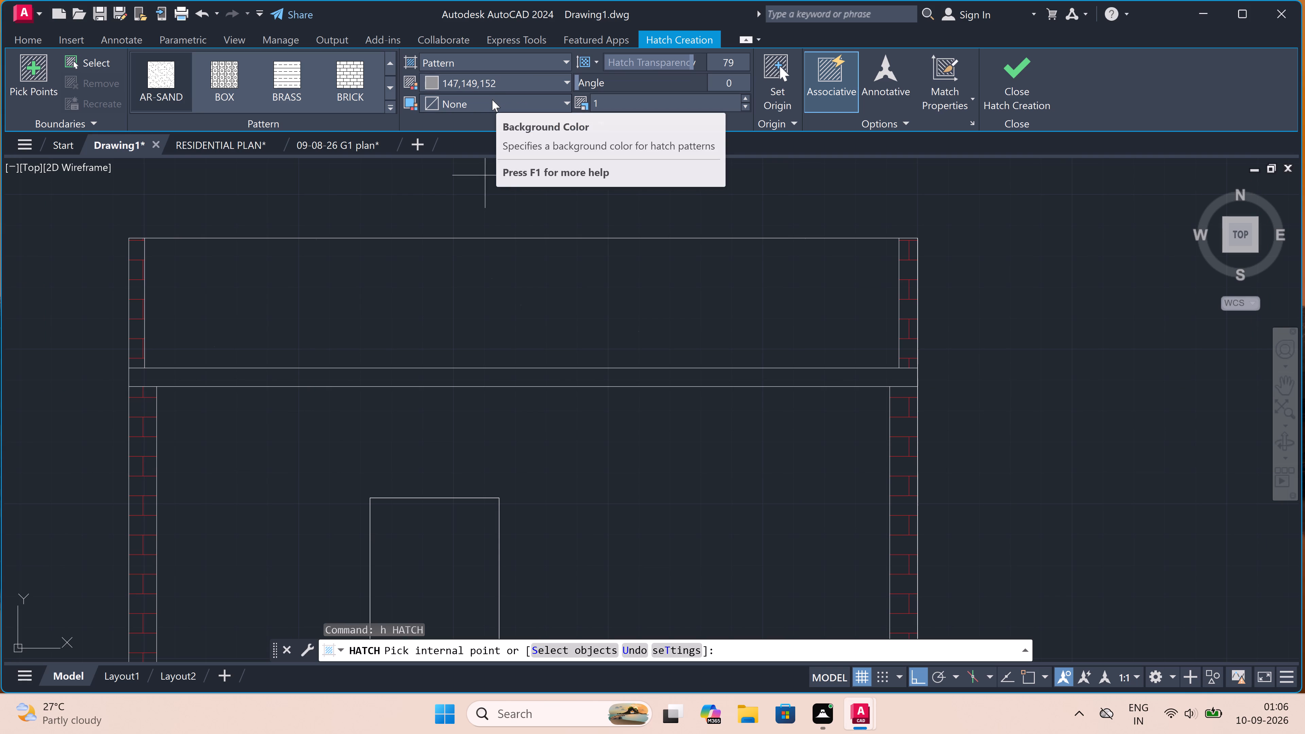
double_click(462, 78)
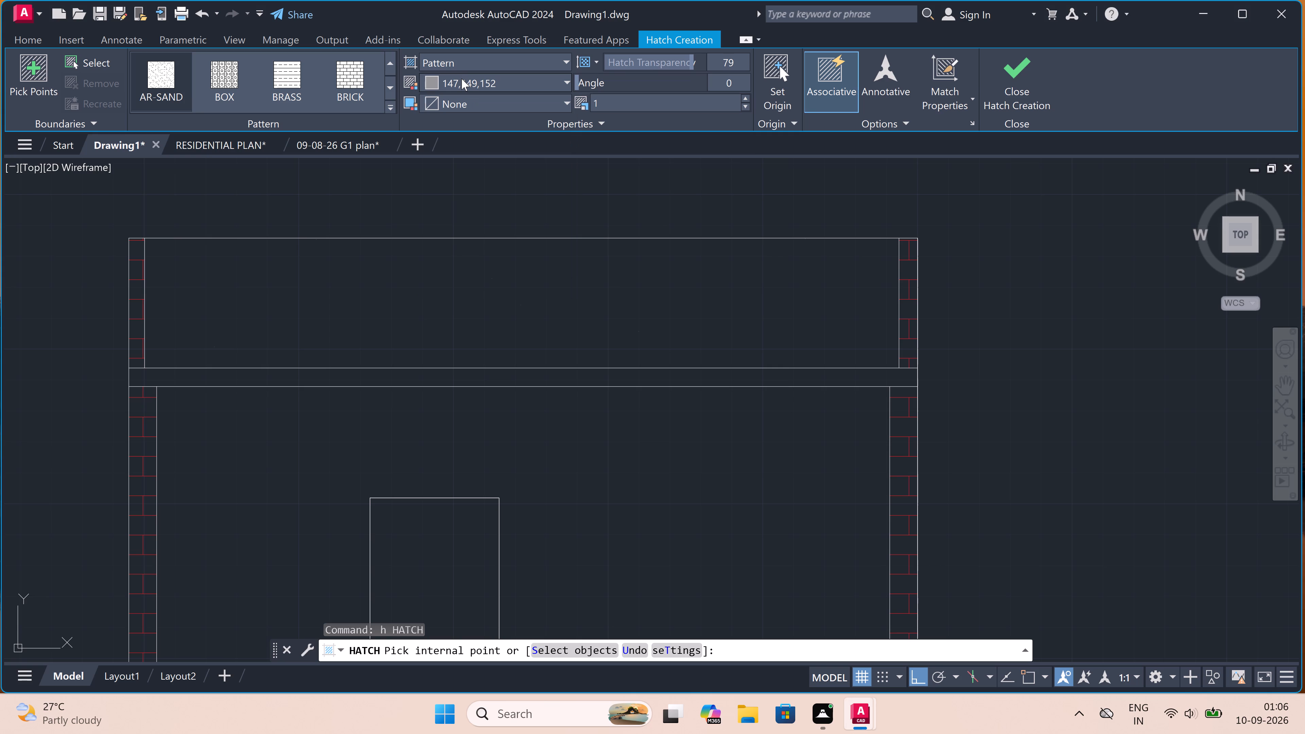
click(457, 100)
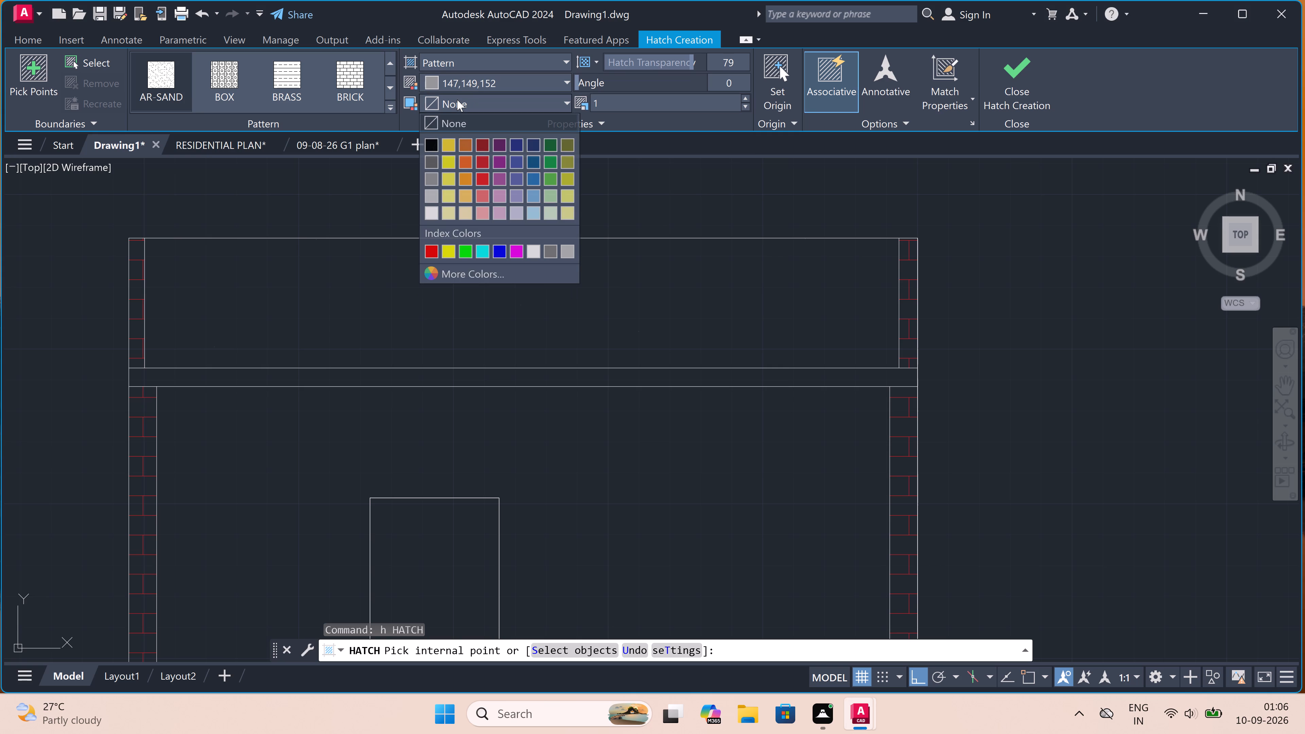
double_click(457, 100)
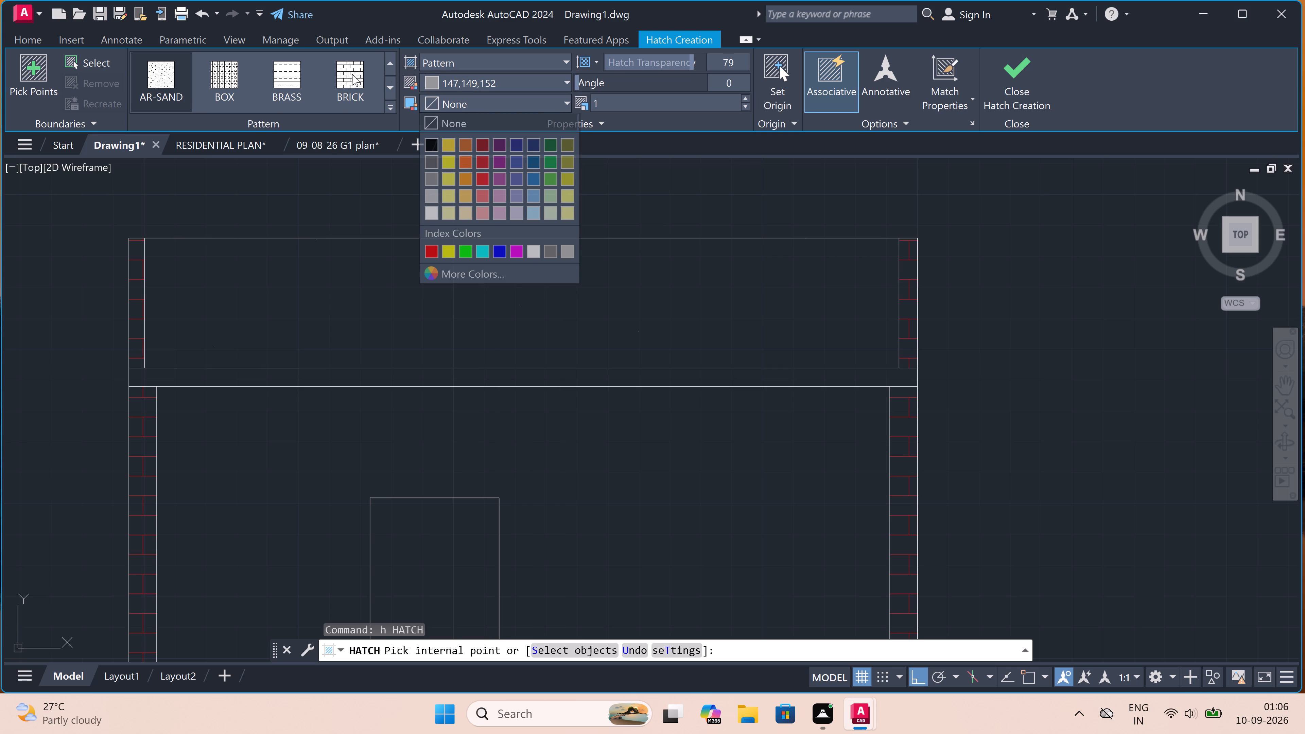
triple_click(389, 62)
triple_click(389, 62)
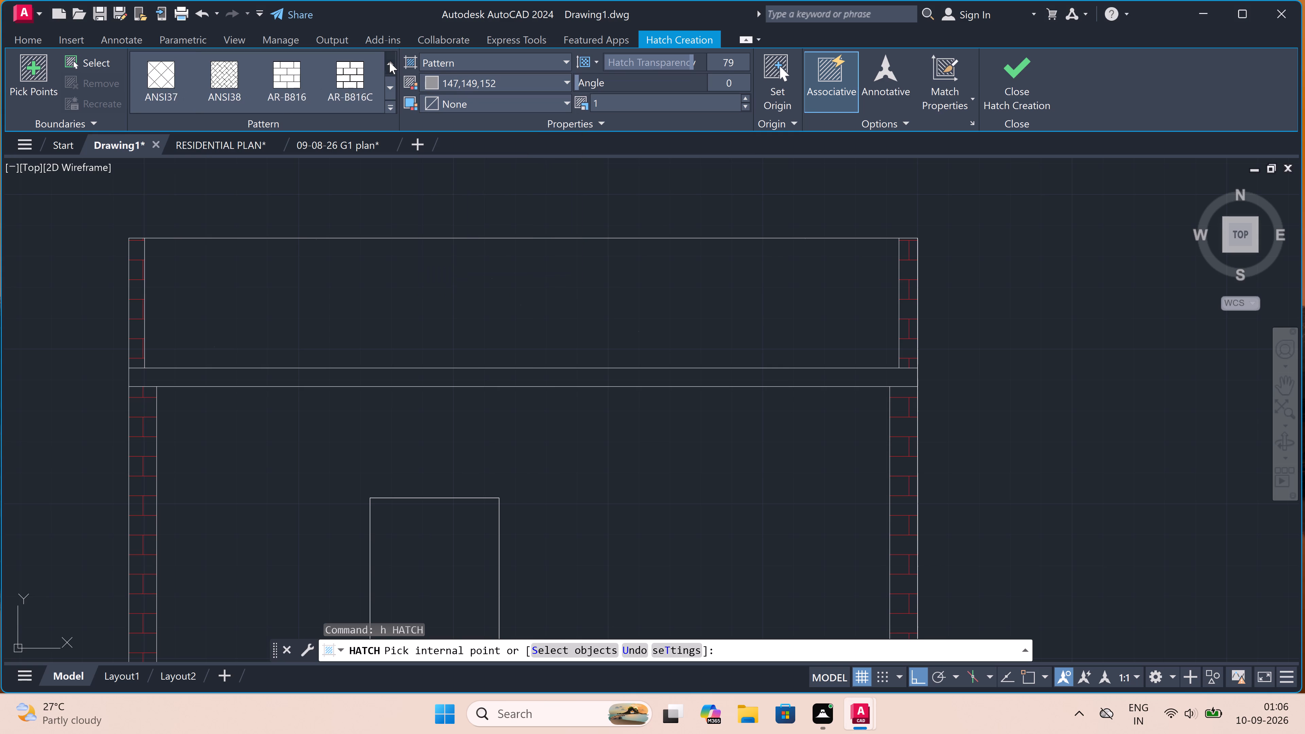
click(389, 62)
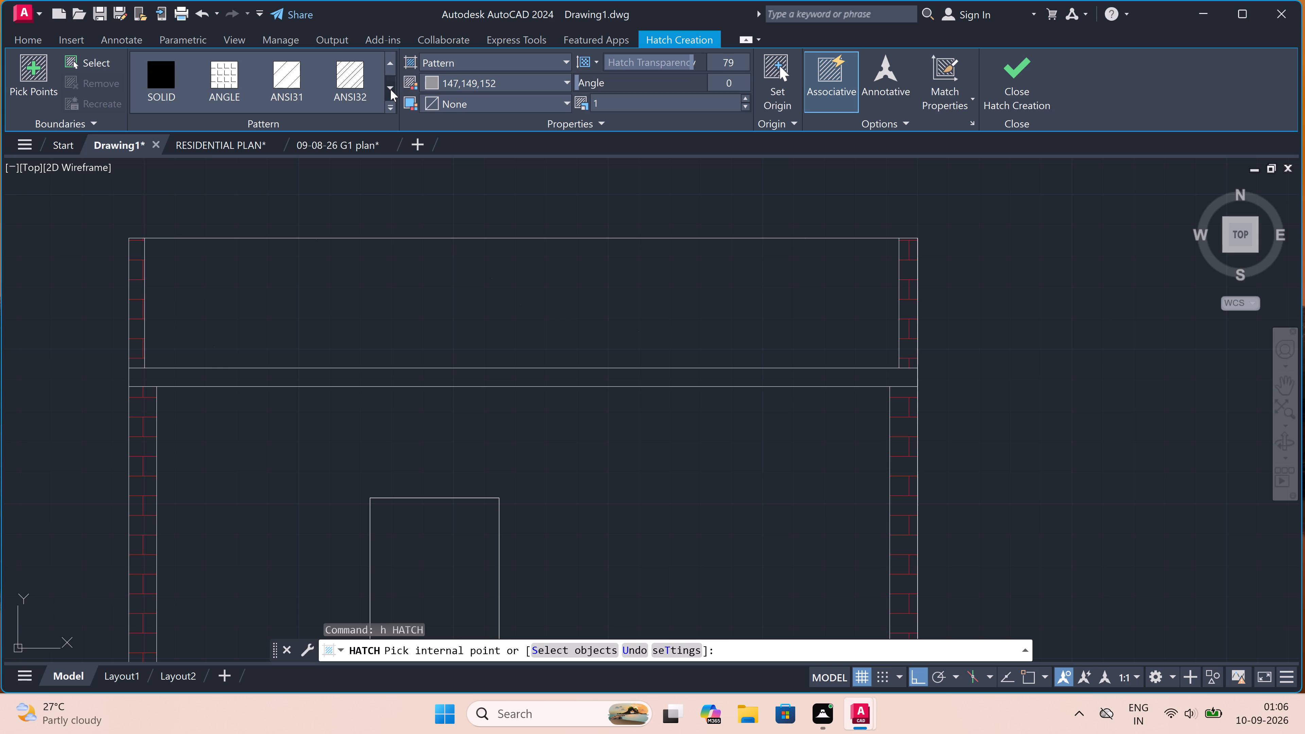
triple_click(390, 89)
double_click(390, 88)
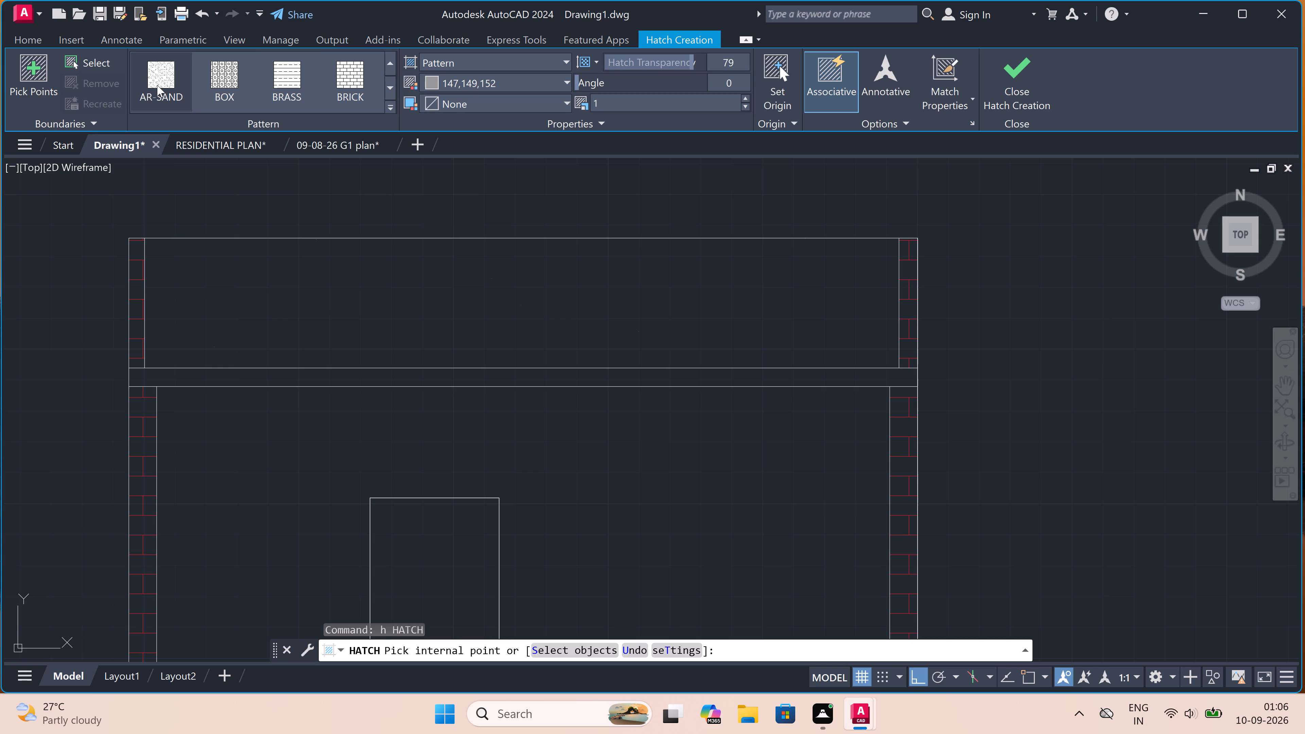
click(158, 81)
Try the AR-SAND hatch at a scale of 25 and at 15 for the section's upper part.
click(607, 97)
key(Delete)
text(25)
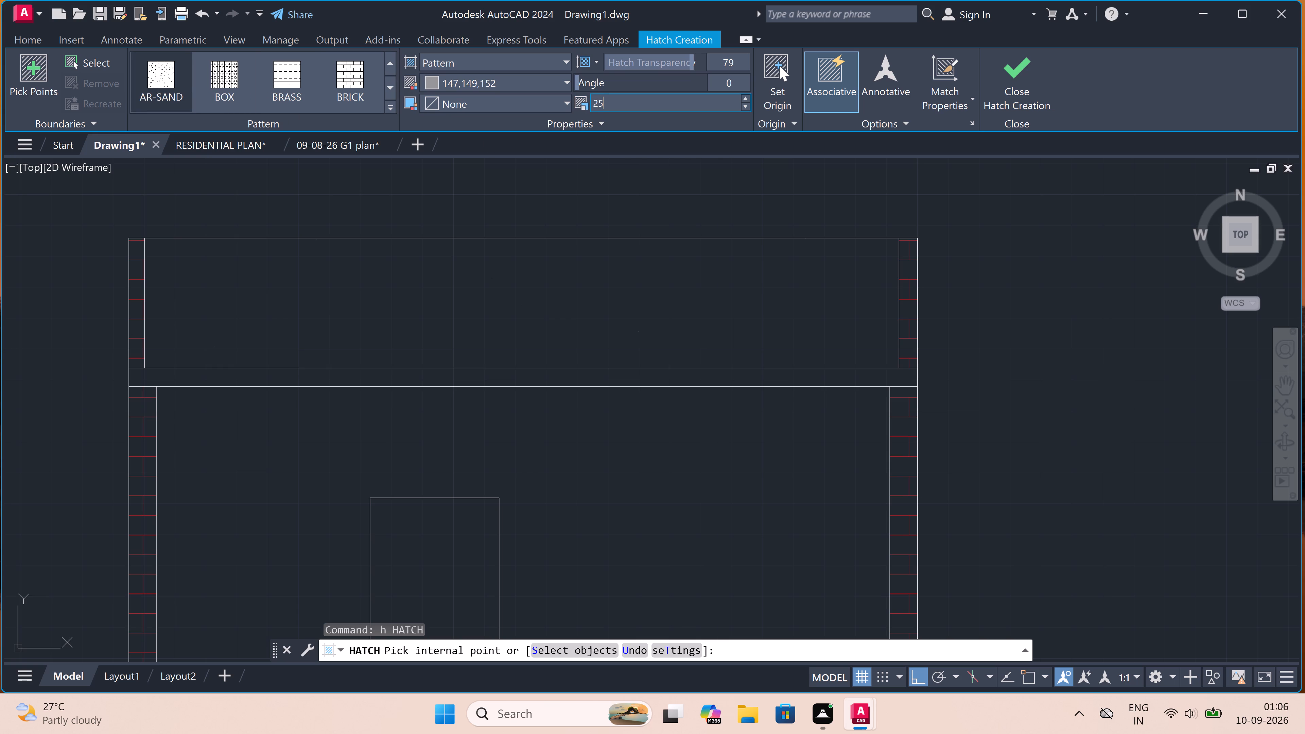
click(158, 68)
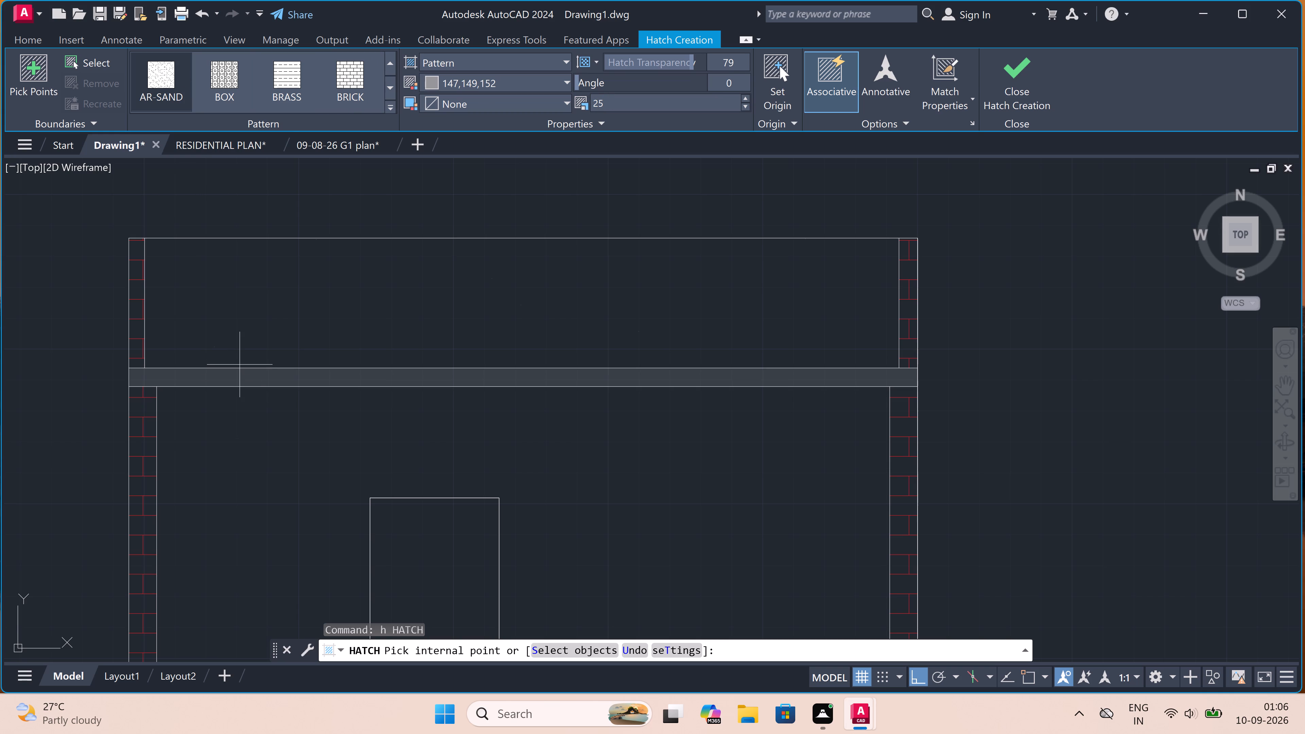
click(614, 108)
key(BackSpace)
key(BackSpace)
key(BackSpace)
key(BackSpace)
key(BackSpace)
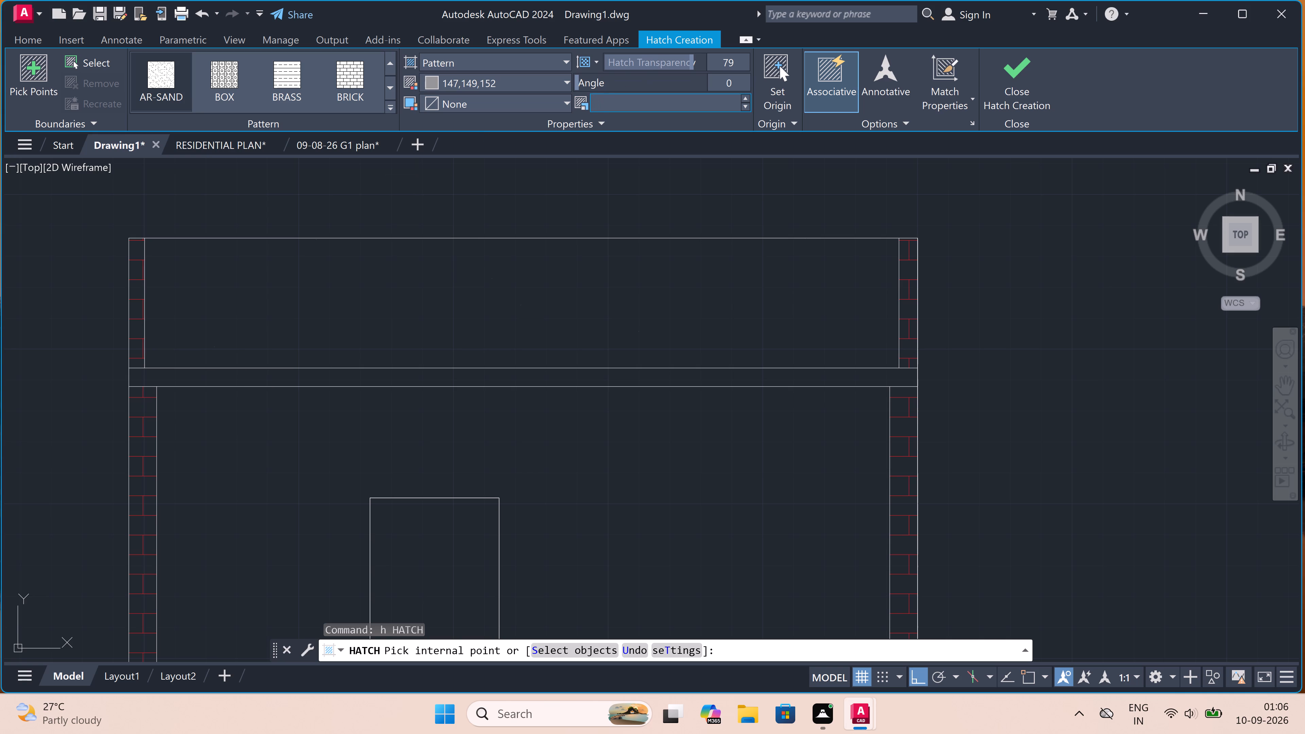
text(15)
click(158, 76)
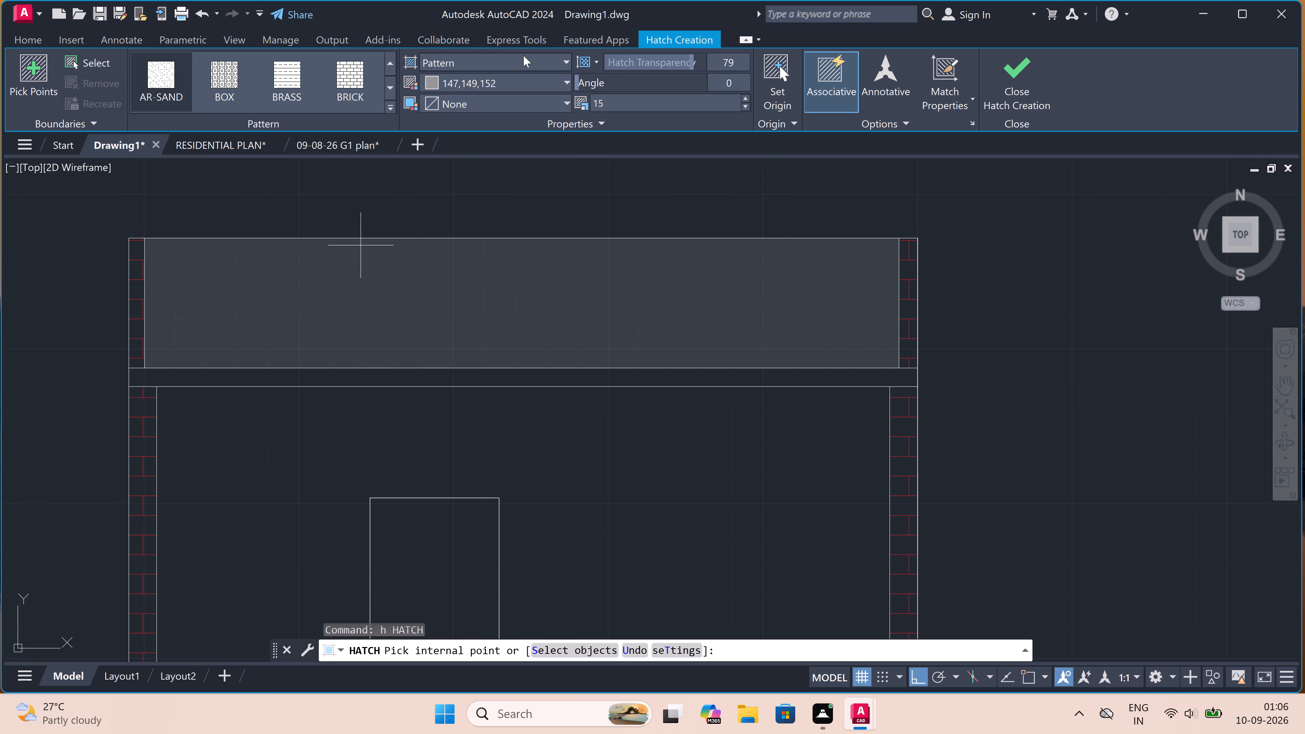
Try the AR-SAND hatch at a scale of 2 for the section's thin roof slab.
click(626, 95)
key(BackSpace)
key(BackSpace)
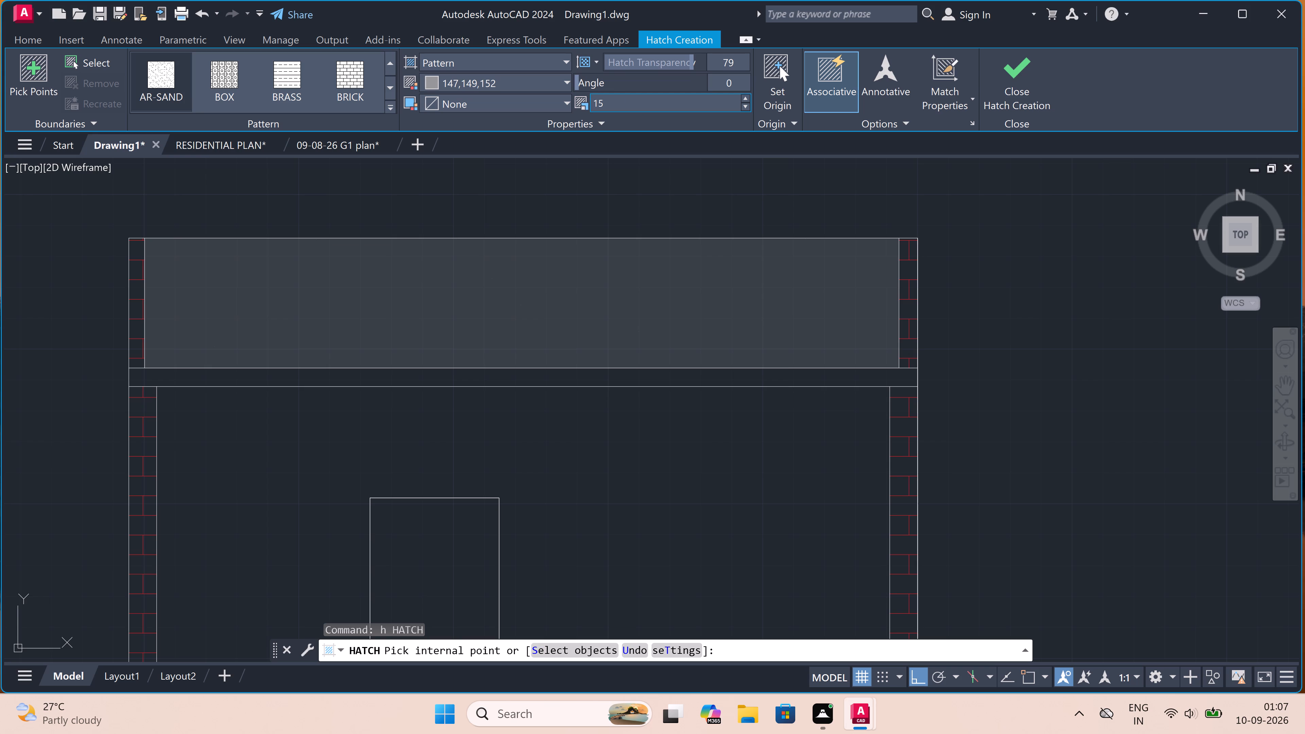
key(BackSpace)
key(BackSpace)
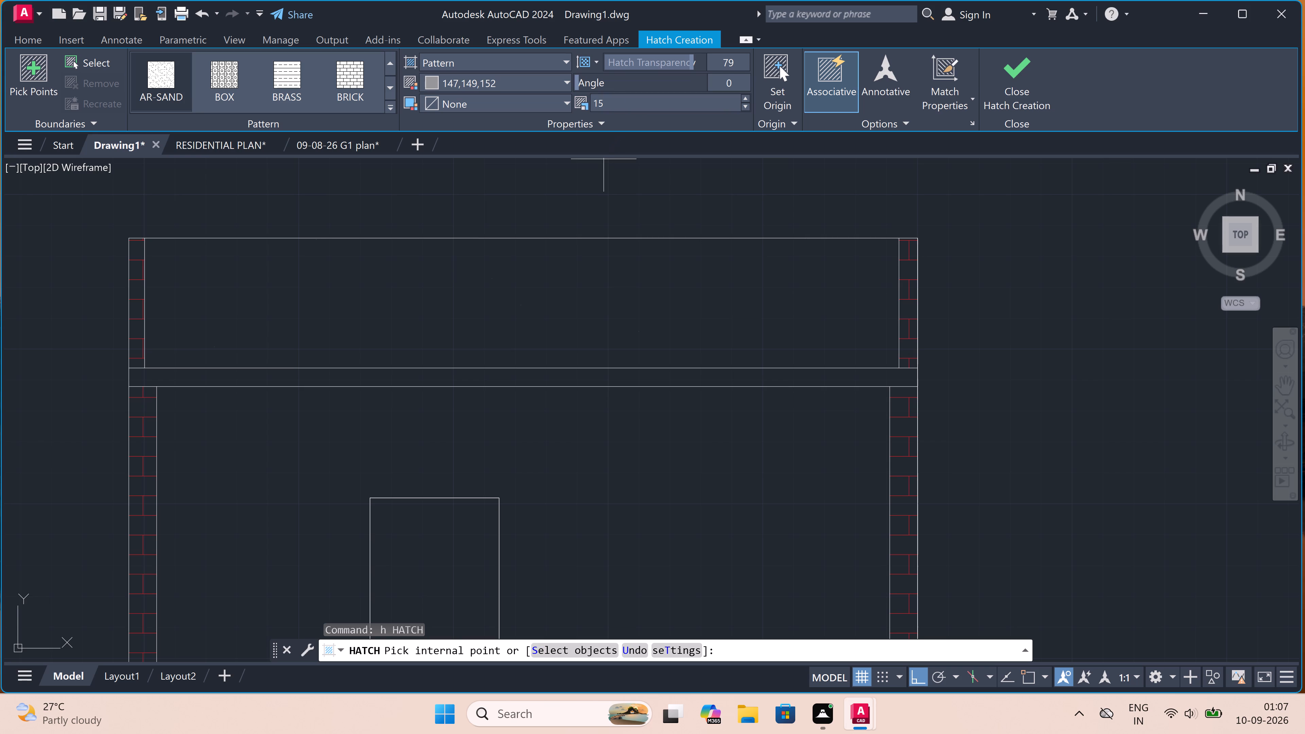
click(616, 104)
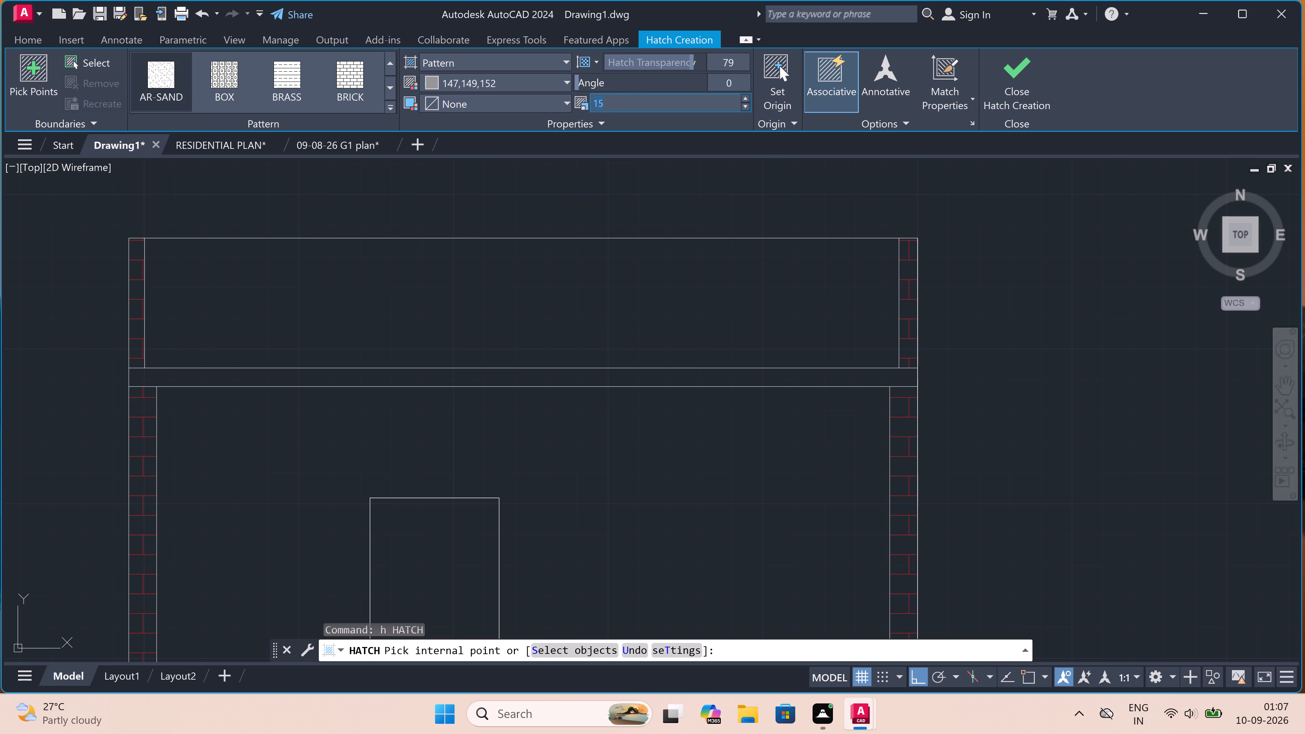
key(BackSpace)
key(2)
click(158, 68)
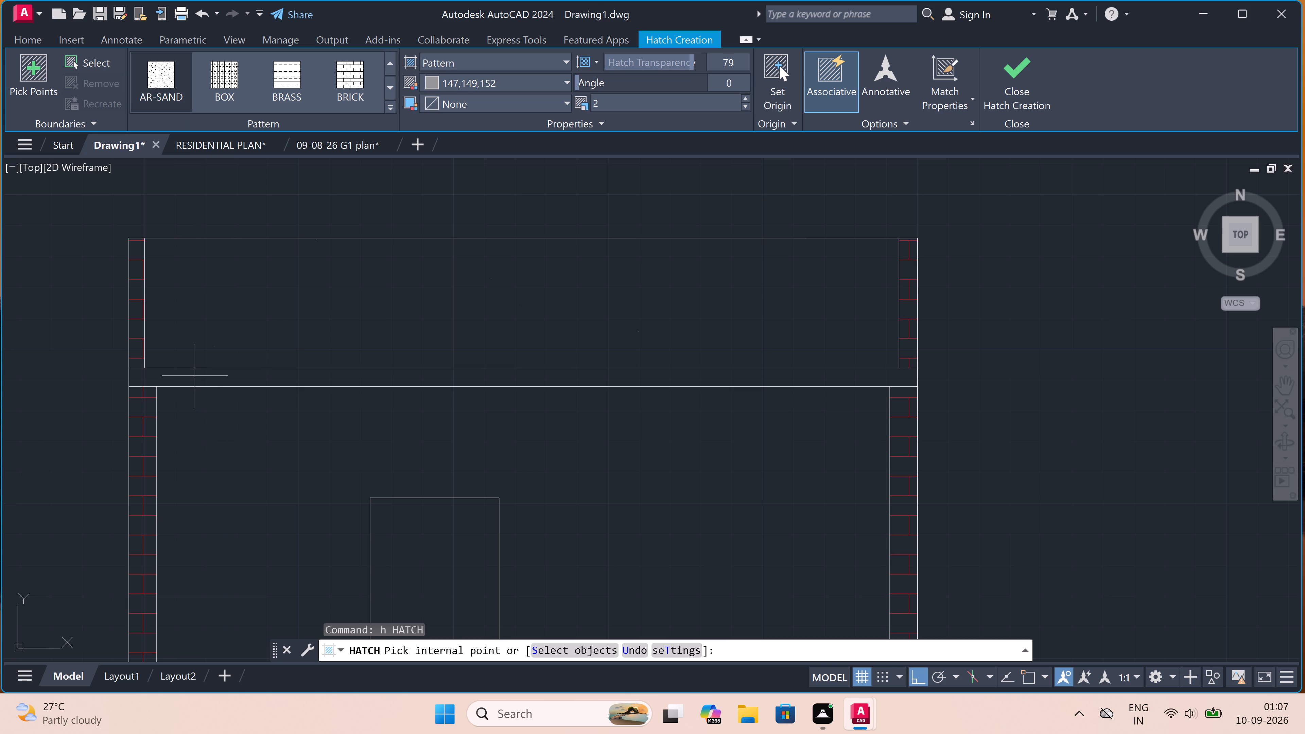
Set the AR-SAND hatch scale to 6 for the section's roof slab.
scroll(195, 376, up, 2)
scroll(195, 375, down, 2)
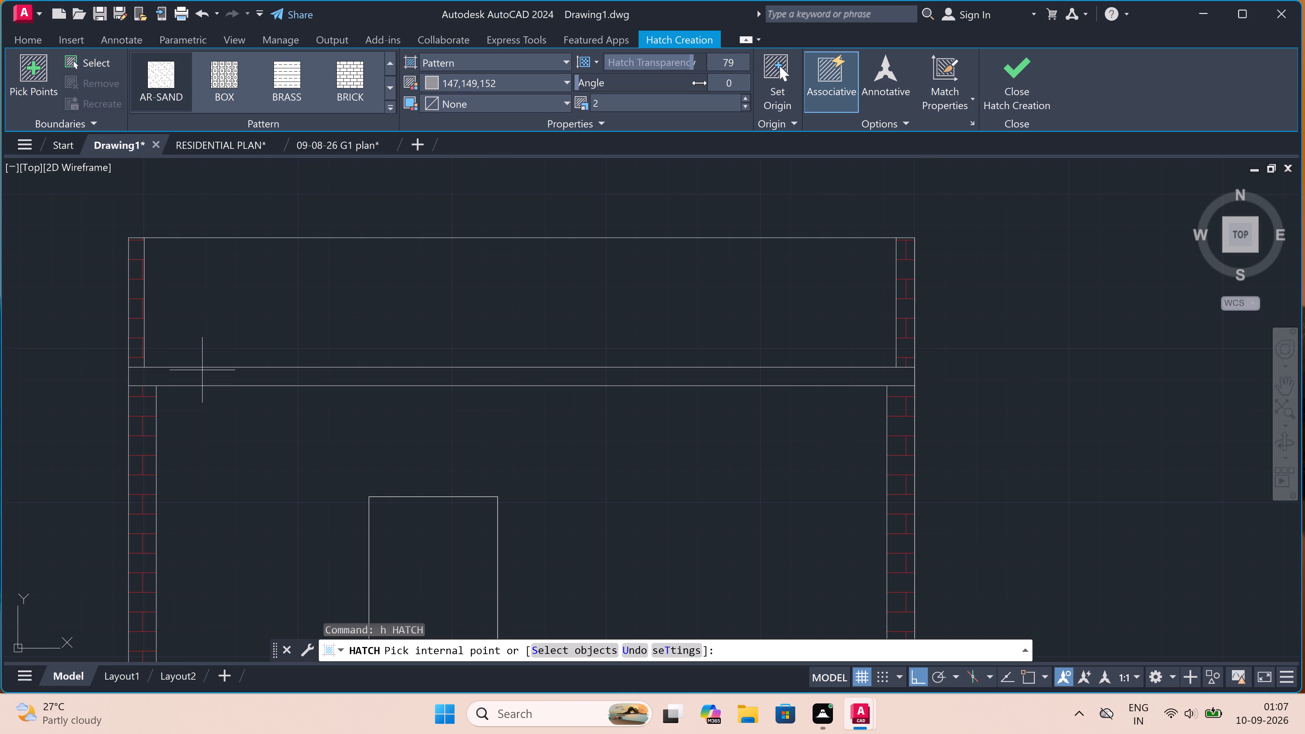
click(679, 99)
key(BackSpace)
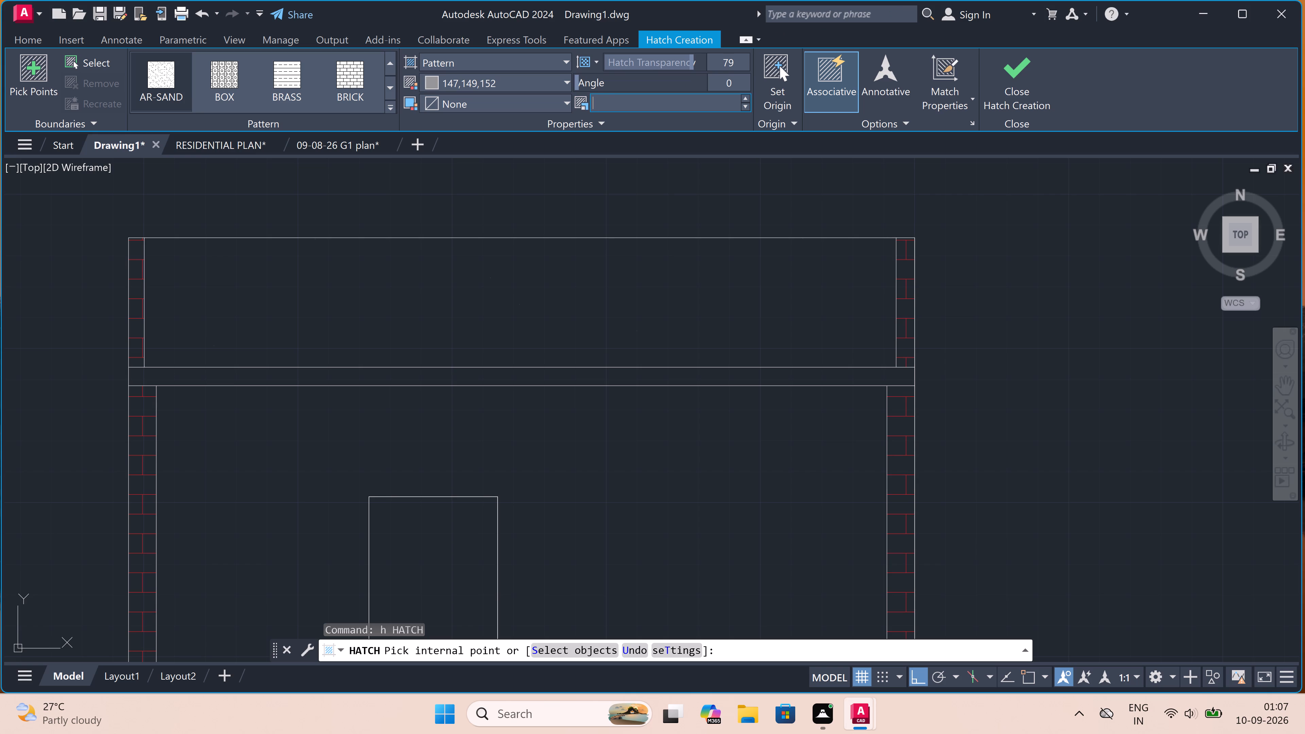
key(6)
click(165, 68)
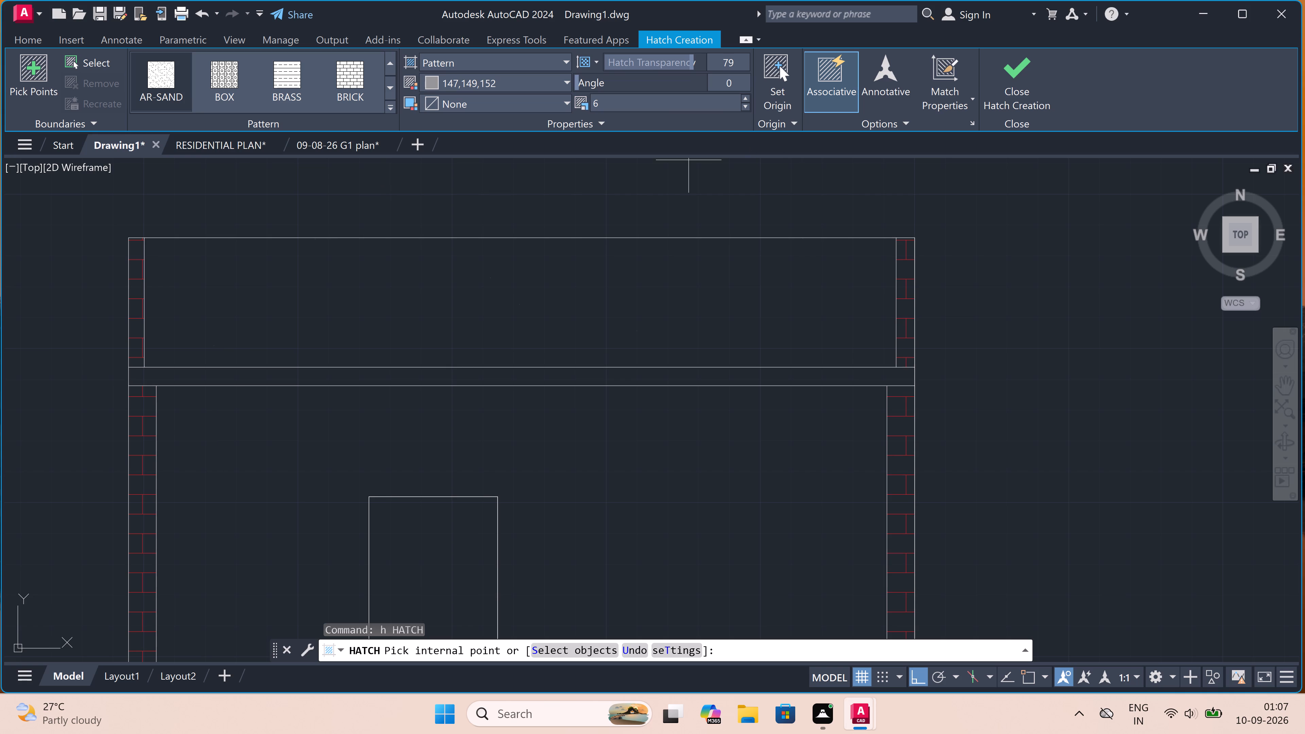
scroll(632, 179, down, 2)
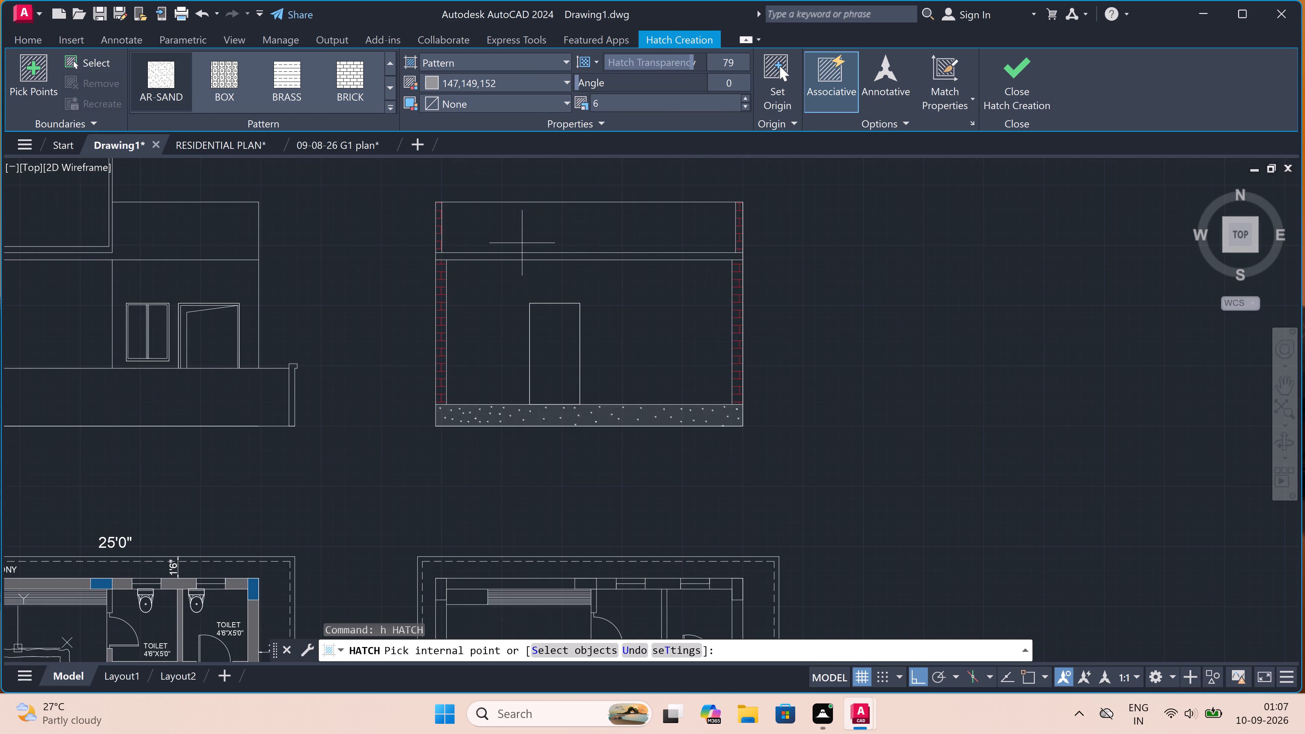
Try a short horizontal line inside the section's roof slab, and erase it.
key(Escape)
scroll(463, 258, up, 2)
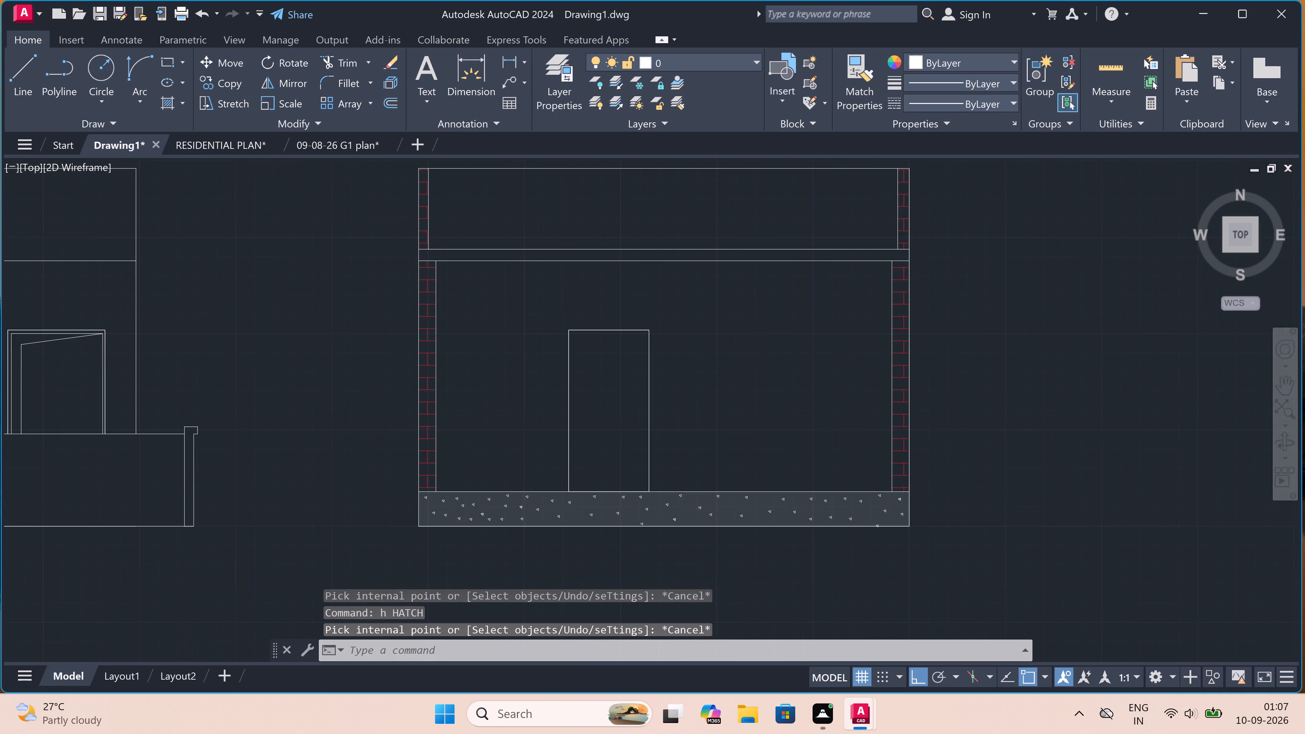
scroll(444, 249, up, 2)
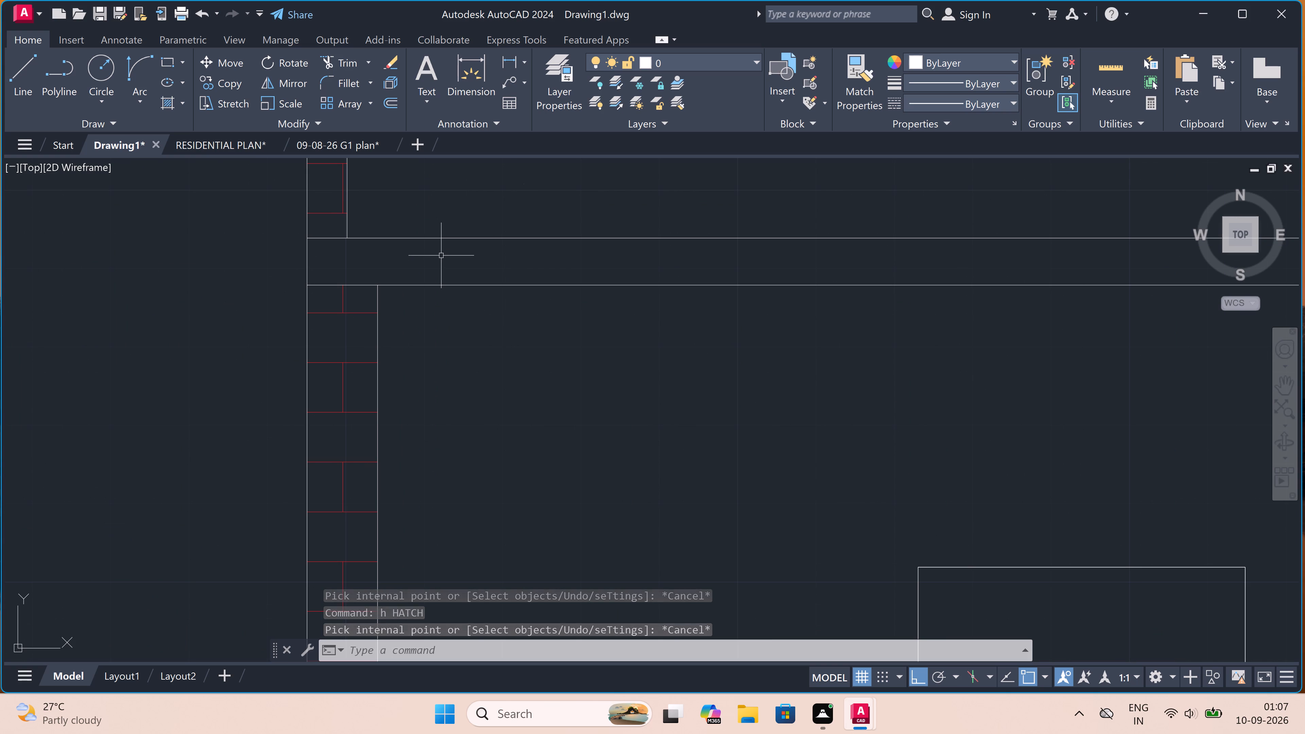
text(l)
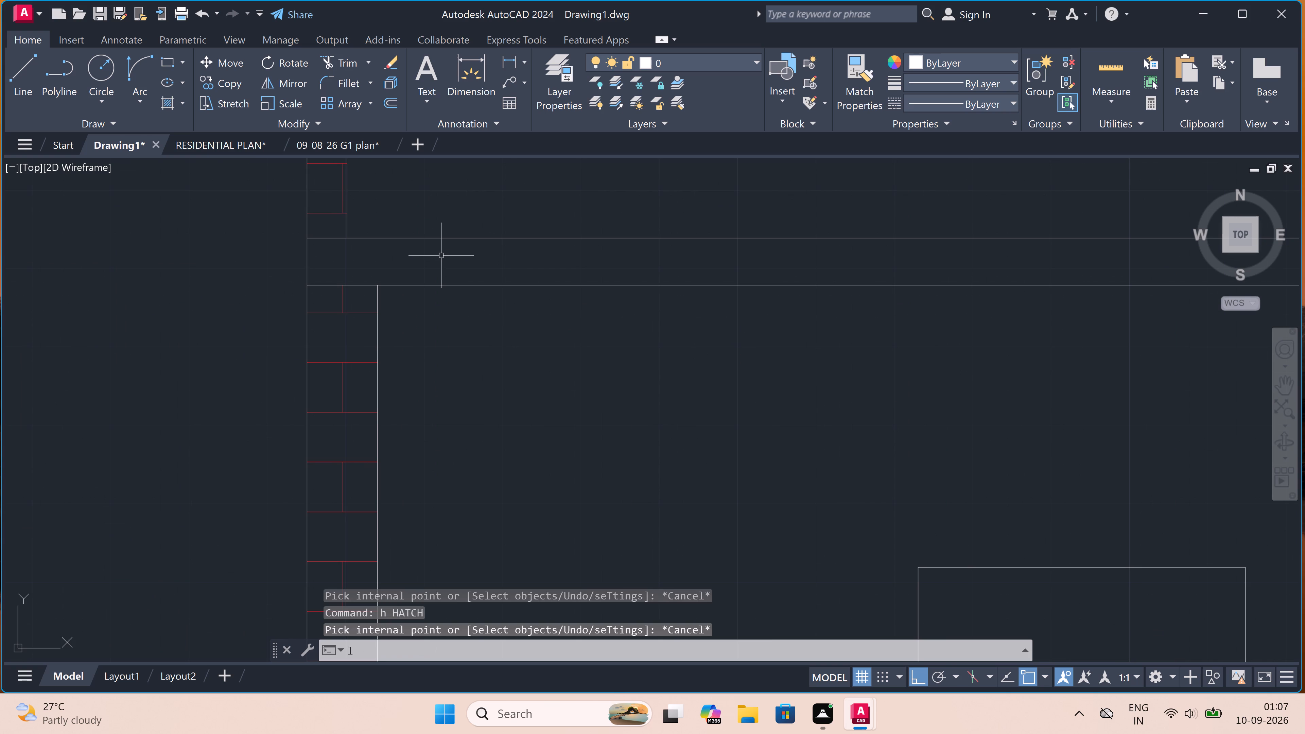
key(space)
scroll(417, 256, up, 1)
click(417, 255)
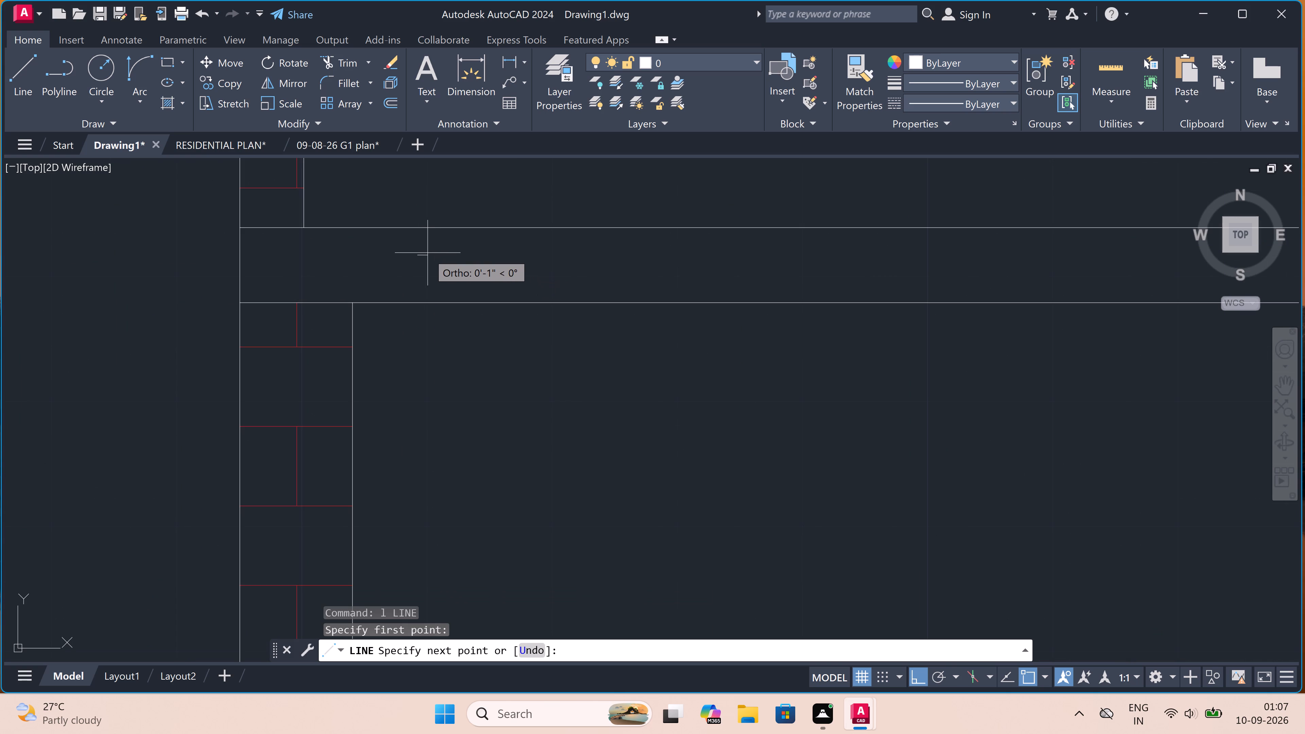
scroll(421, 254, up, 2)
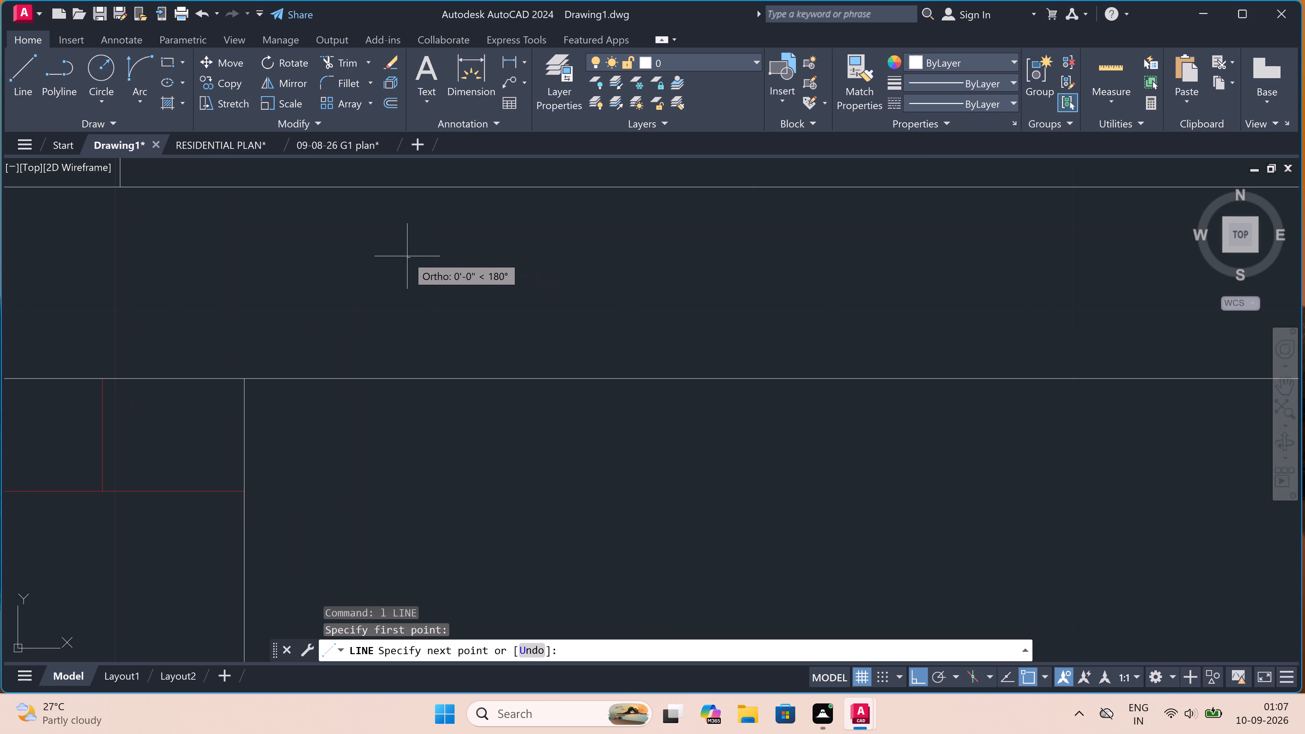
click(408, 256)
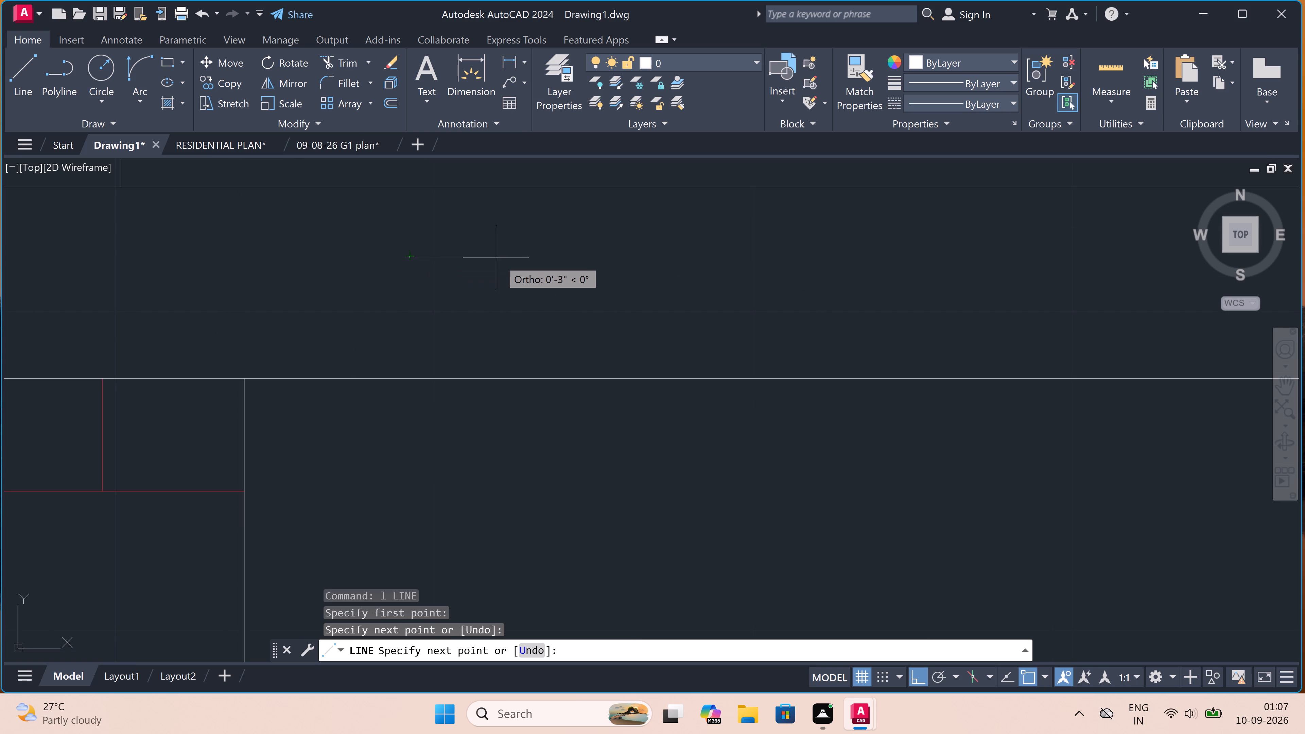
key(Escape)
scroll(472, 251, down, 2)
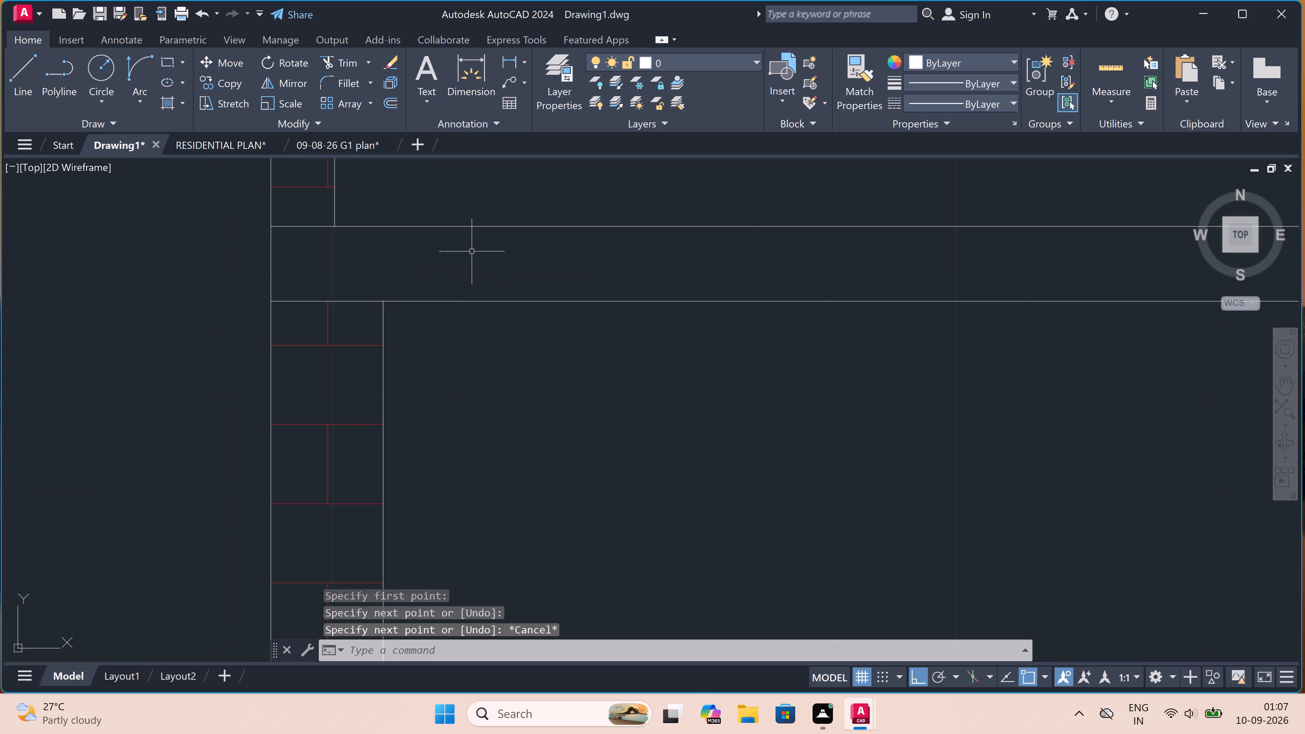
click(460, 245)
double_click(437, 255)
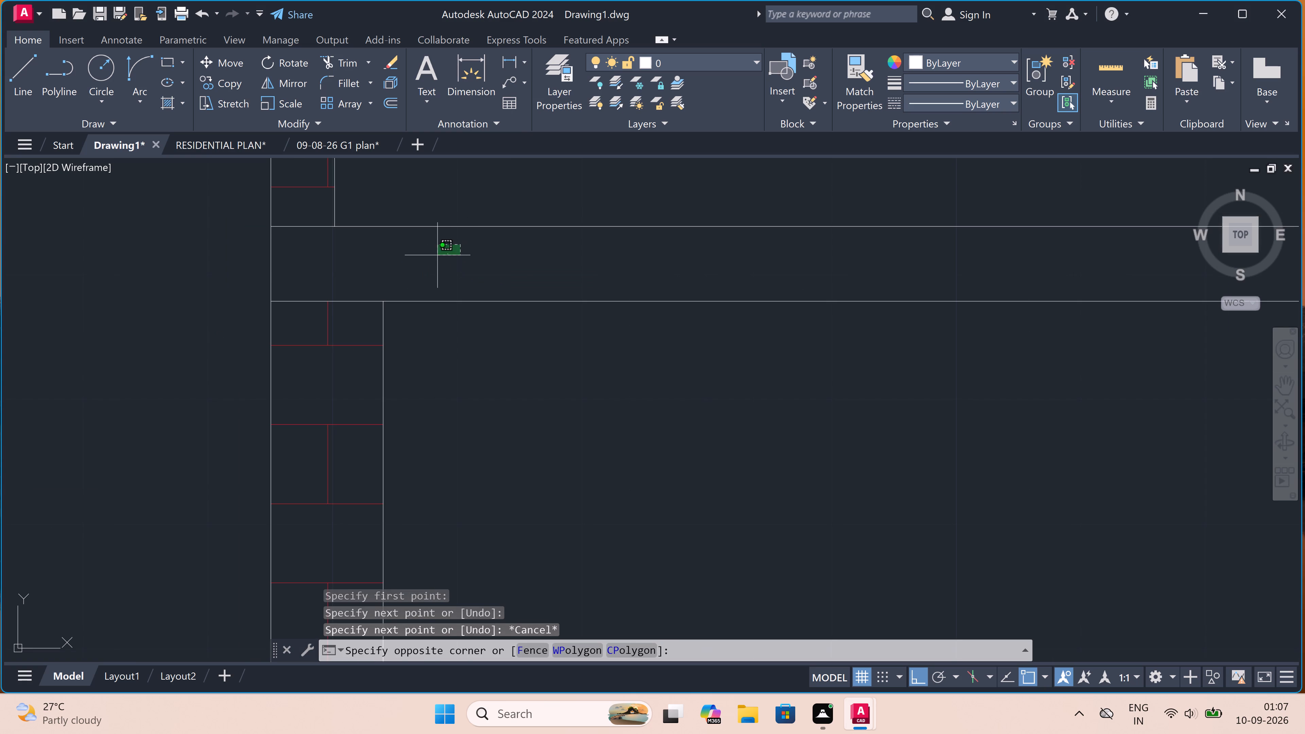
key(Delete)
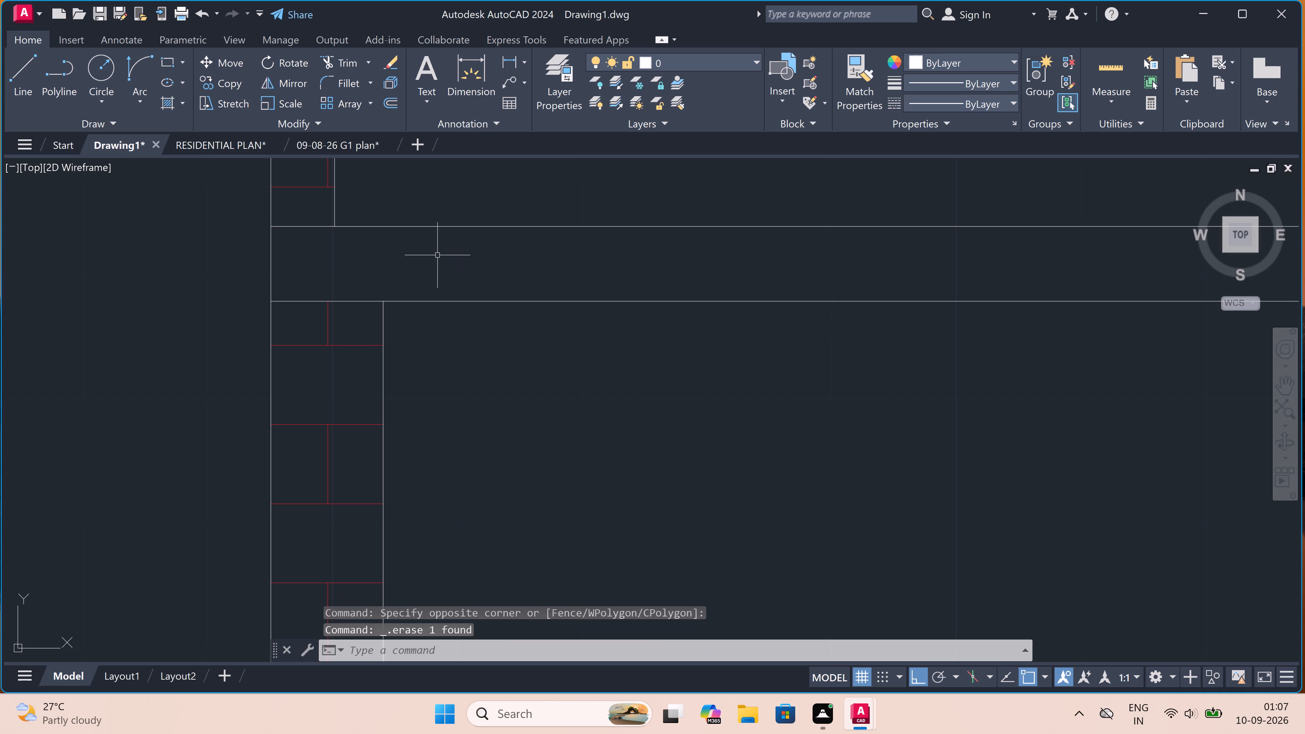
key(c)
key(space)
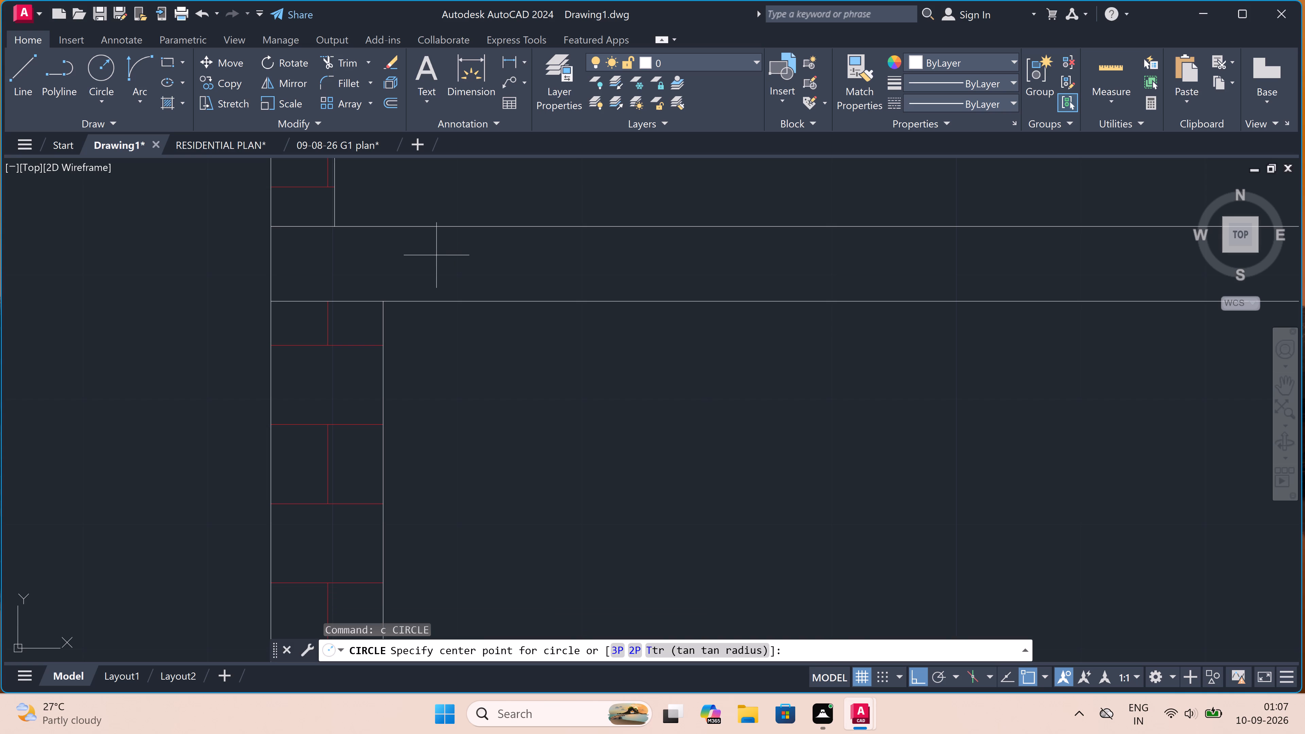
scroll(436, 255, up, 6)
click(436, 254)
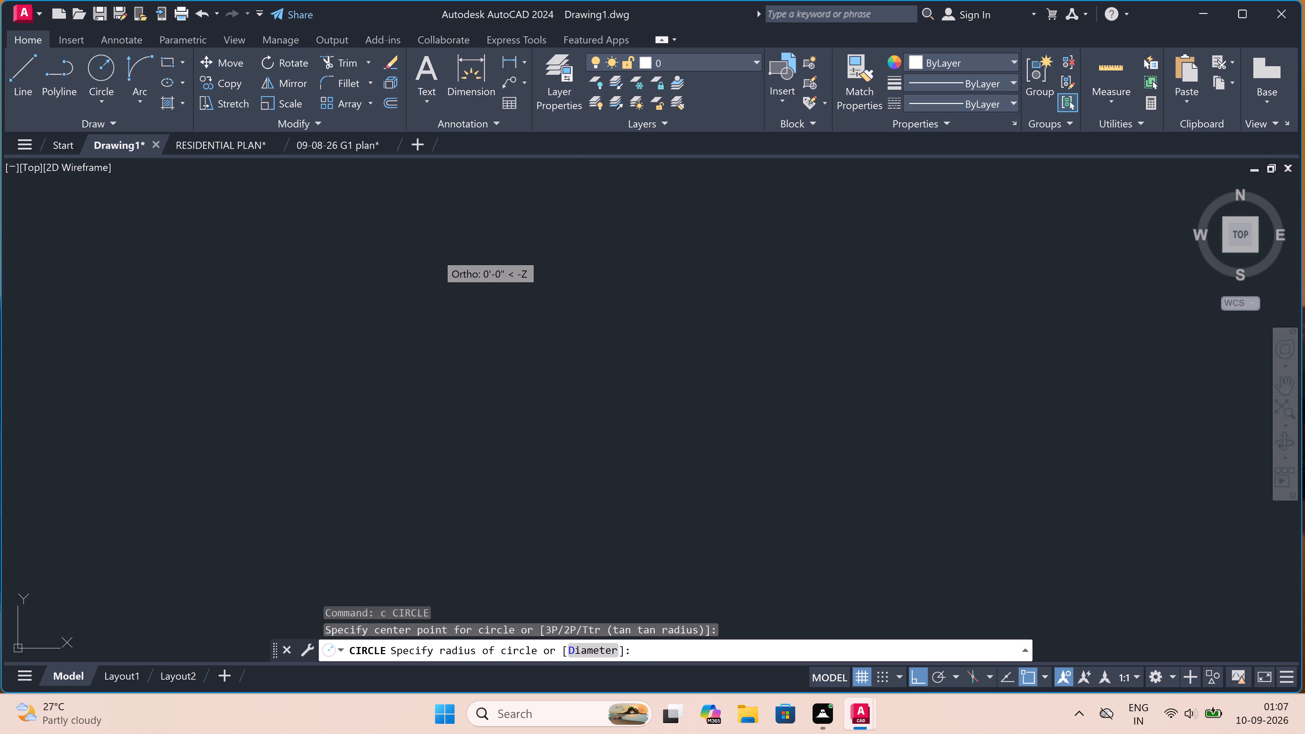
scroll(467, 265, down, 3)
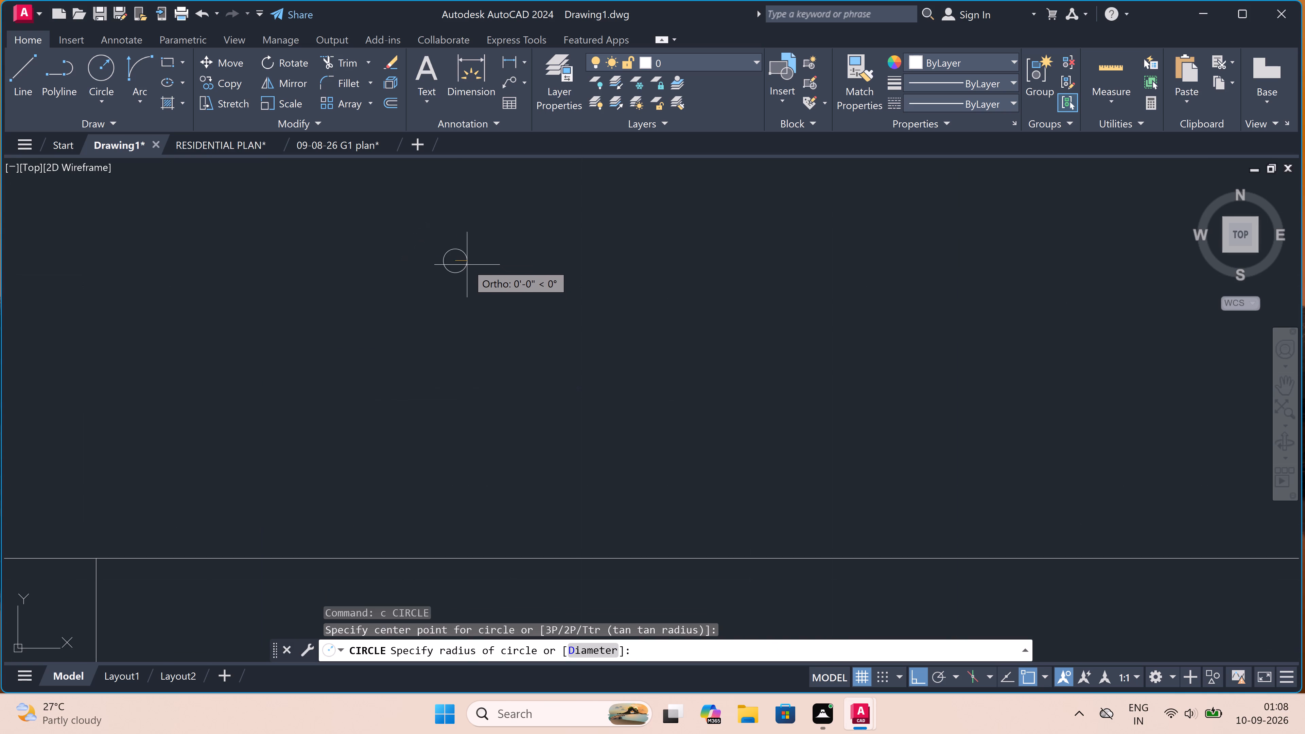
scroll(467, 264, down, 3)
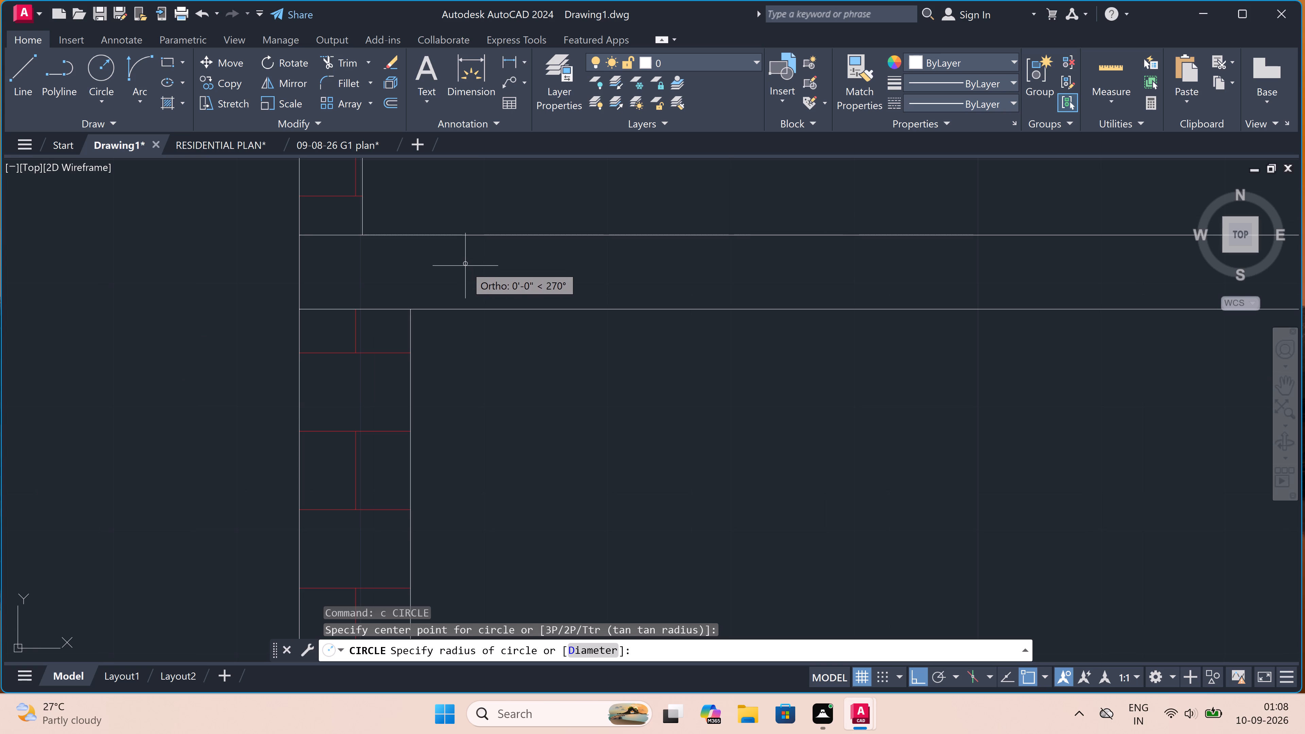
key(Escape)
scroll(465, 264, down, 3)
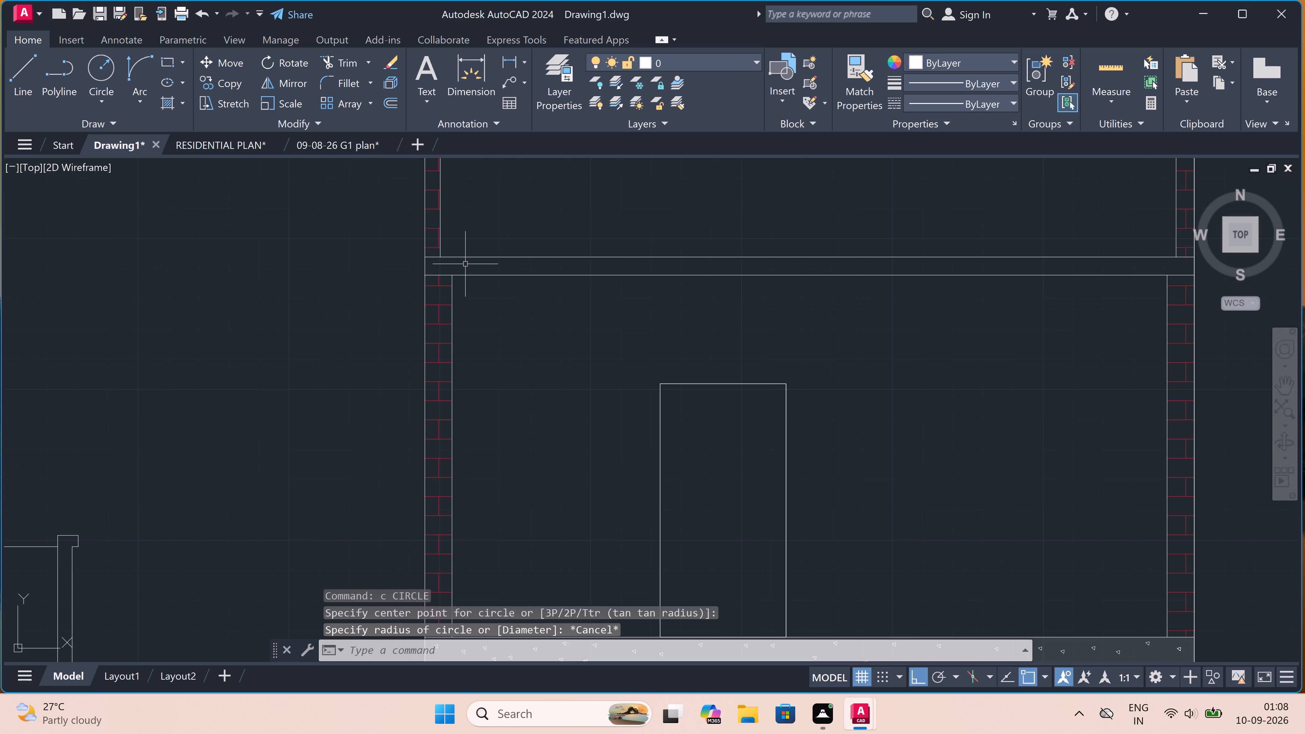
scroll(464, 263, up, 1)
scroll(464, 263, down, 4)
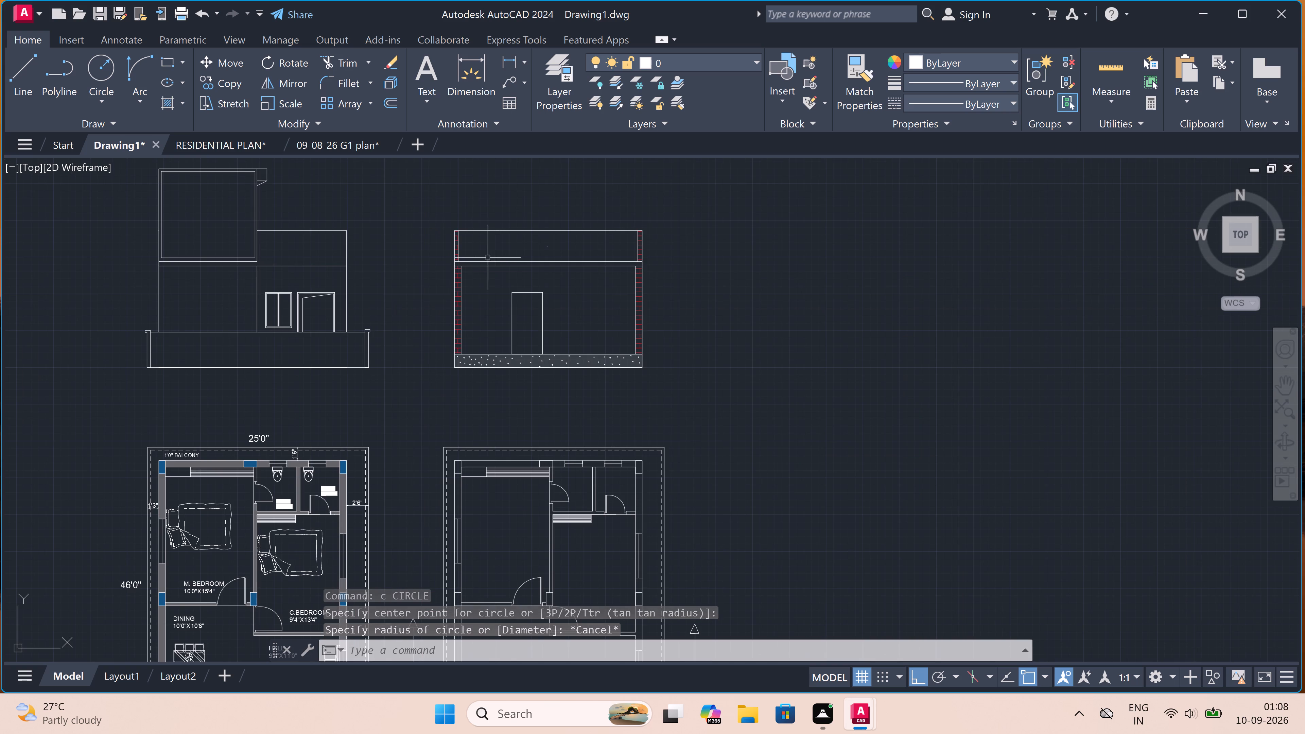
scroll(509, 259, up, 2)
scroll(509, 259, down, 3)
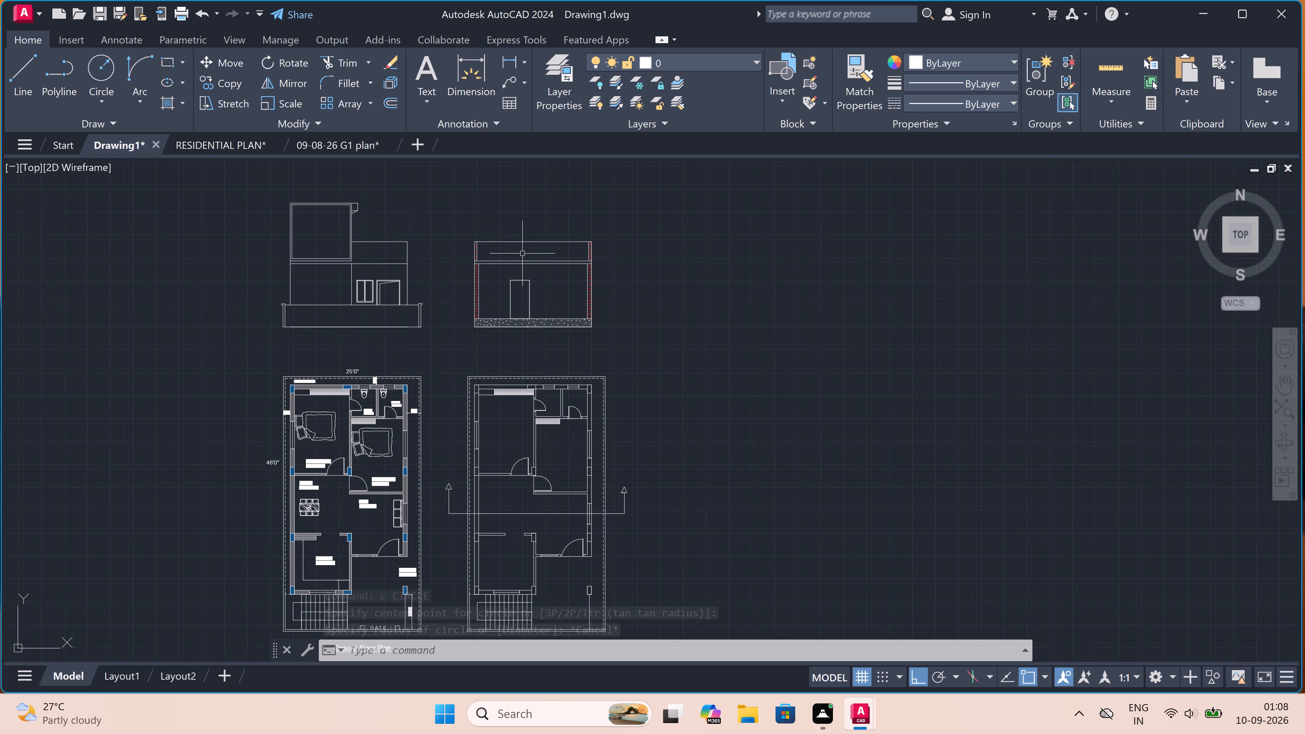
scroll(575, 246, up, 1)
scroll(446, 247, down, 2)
Draw a line across the elevation's upper box below its top, past the wall, down about 10 inches and back to the wall.
scroll(349, 242, up, 2)
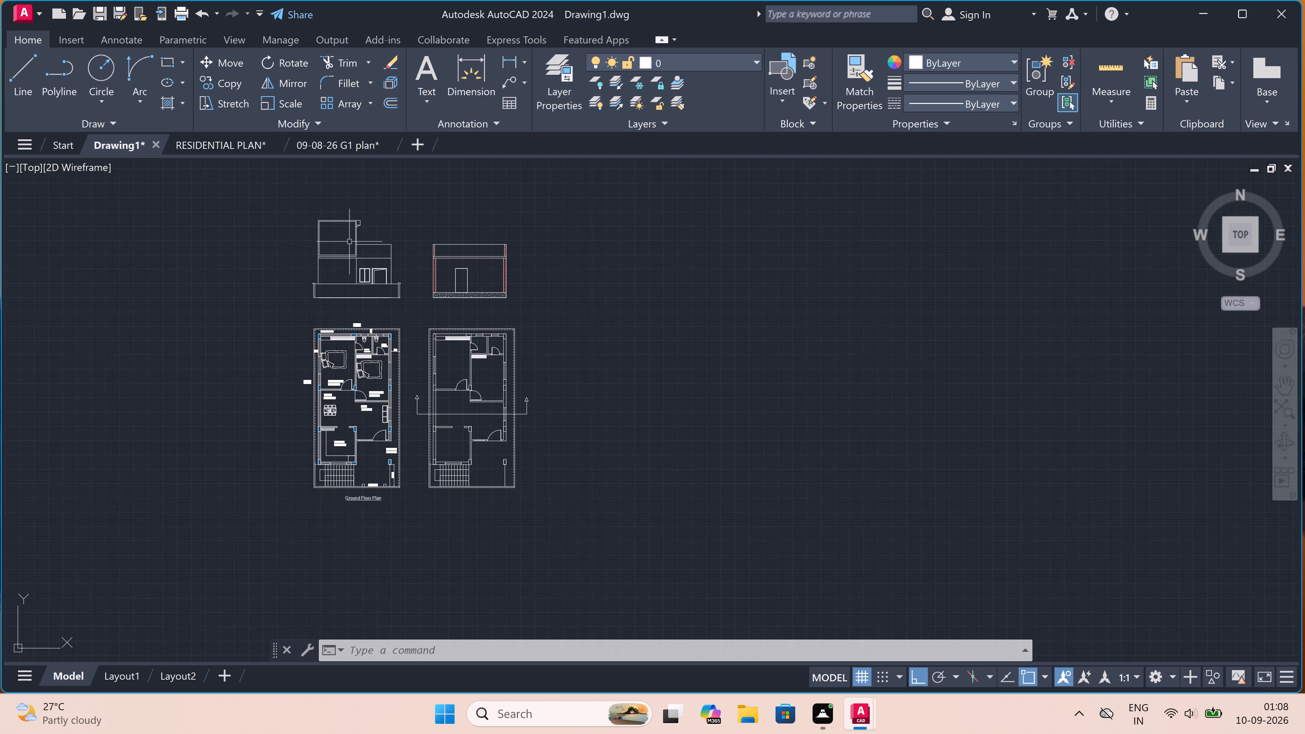
scroll(348, 242, down, 2)
scroll(332, 234, up, 3)
scroll(332, 234, down, 2)
scroll(323, 215, up, 3)
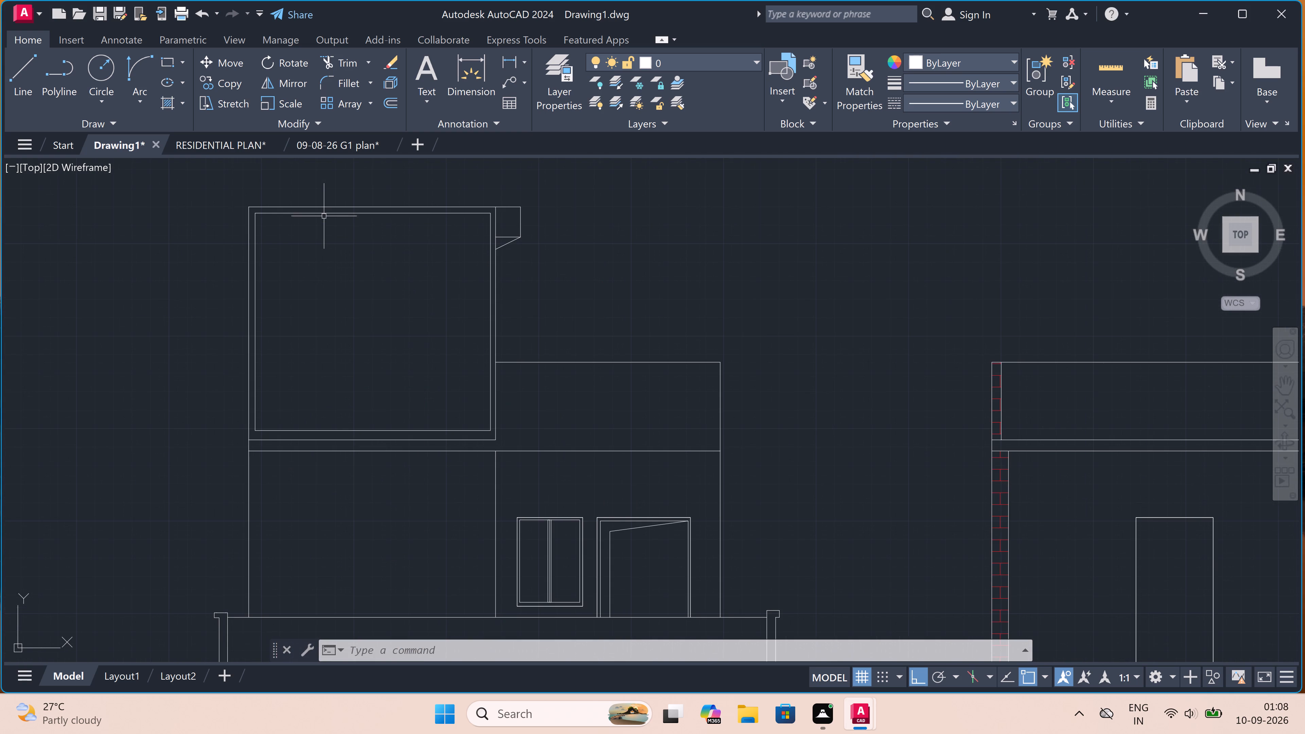
key(l)
key(space)
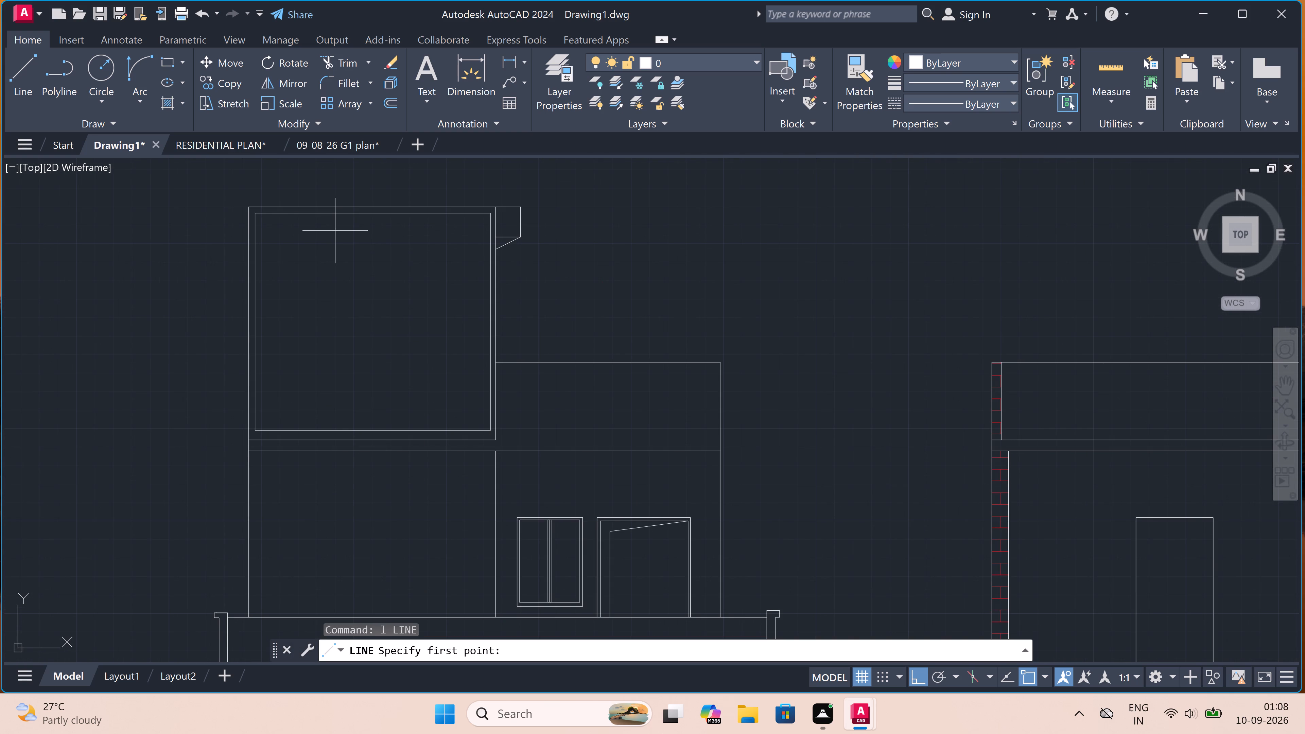
click(247, 243)
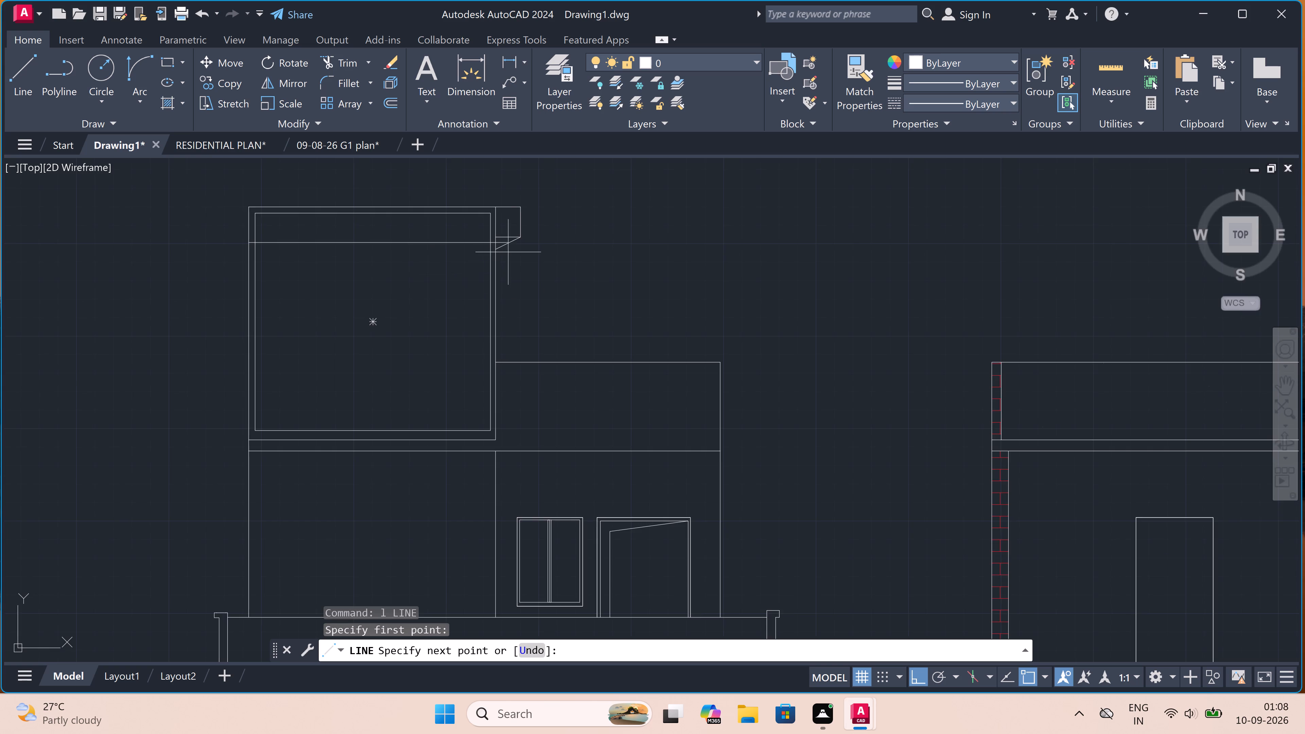
scroll(516, 246, up, 2)
click(525, 238)
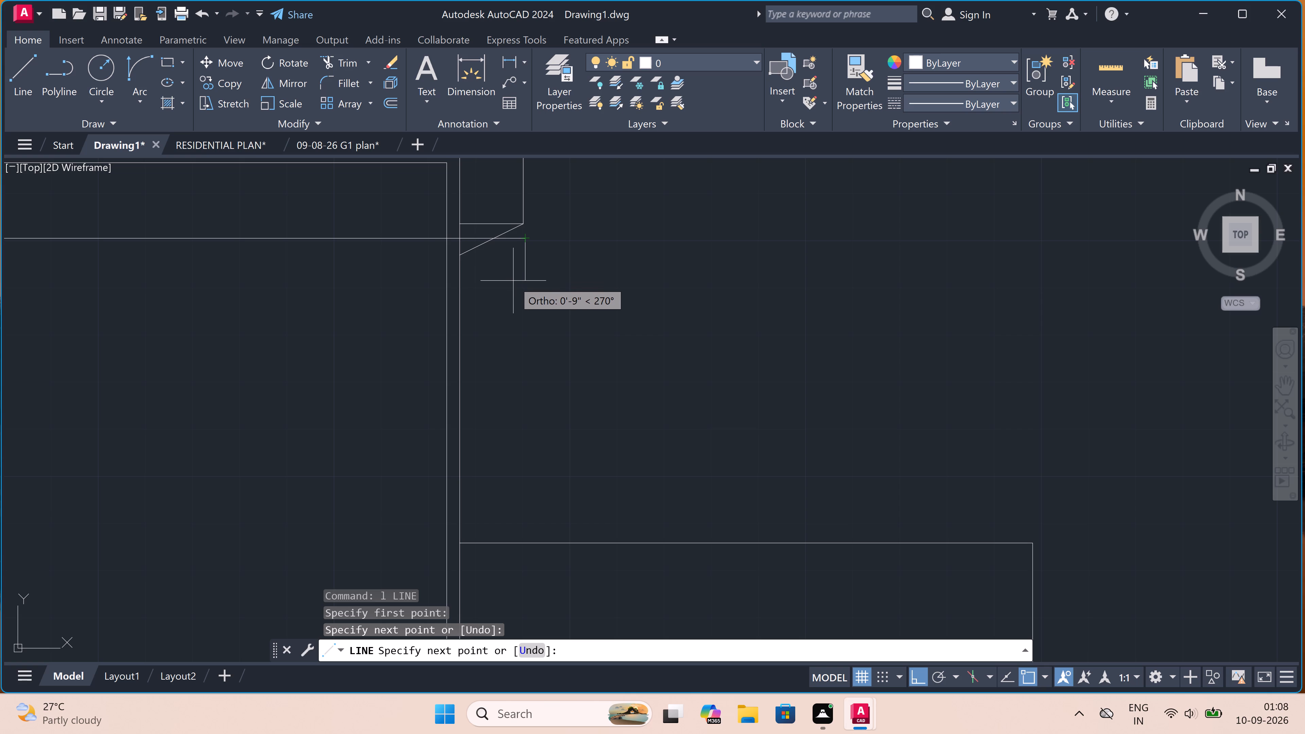
scroll(523, 286, down, 1)
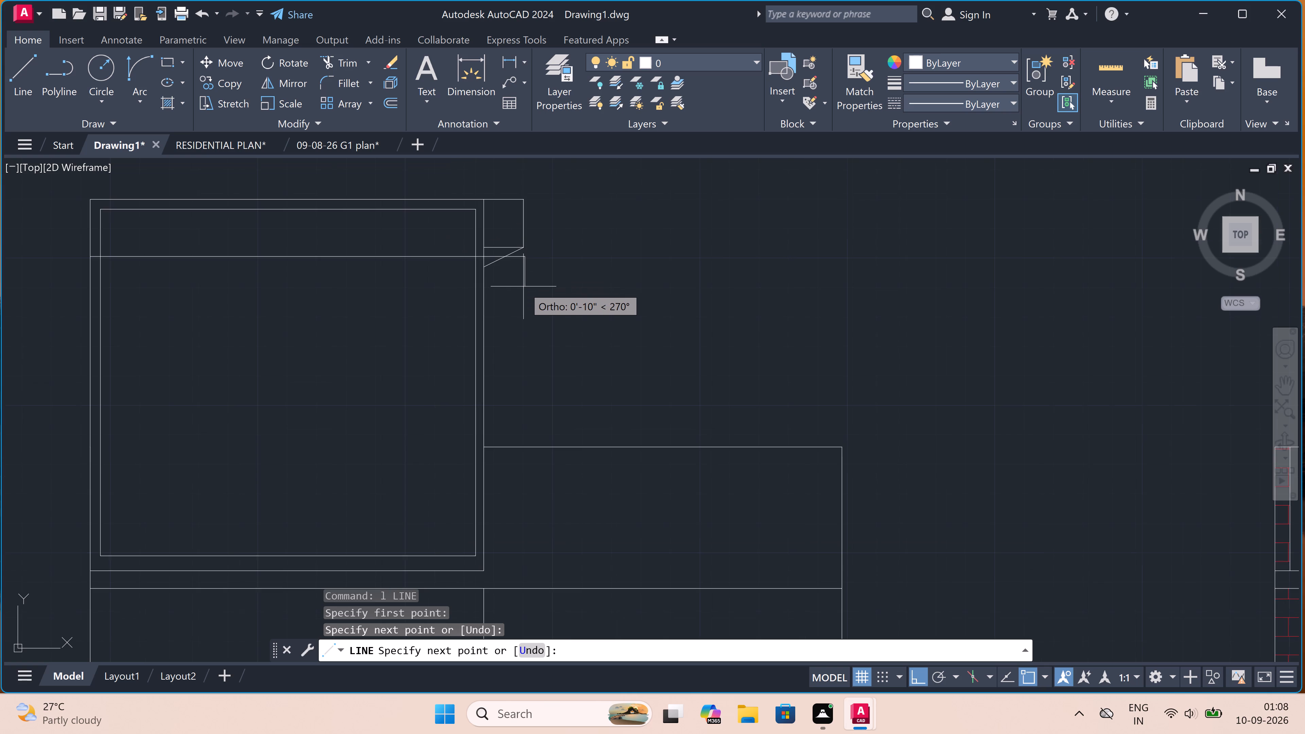
click(523, 285)
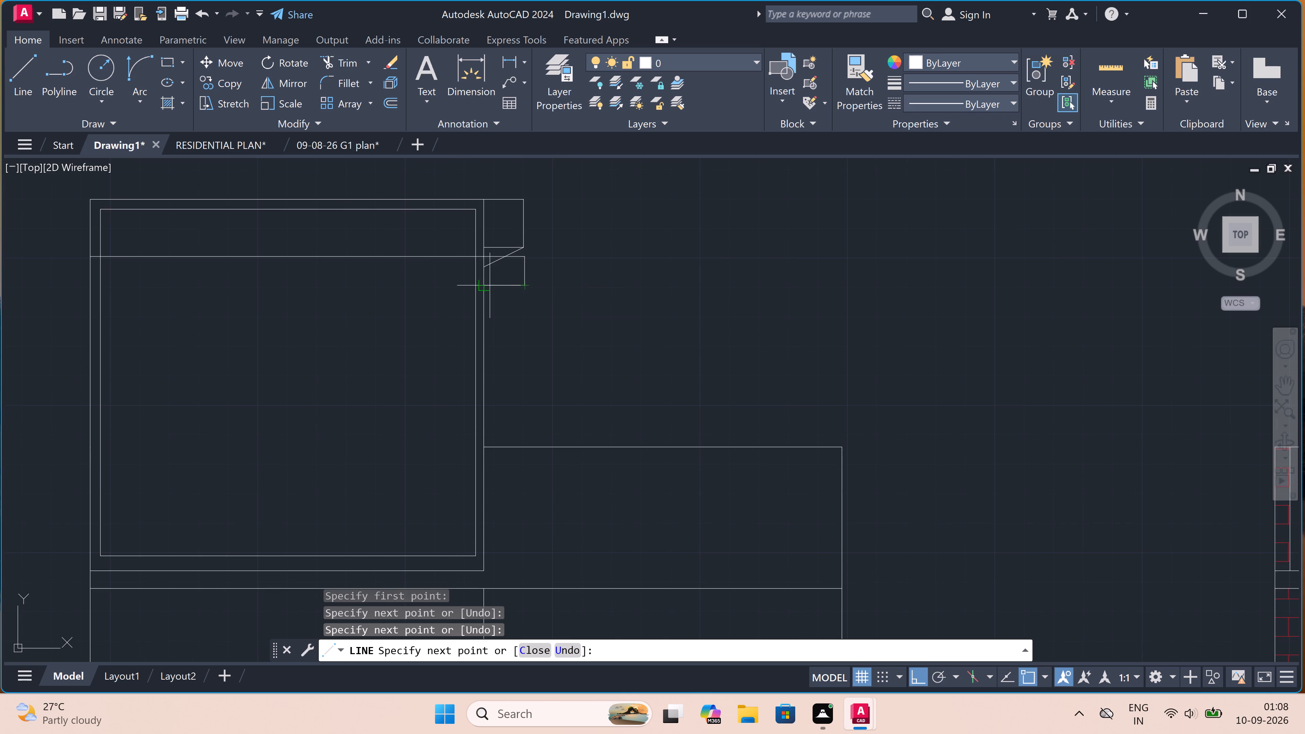
click(485, 284)
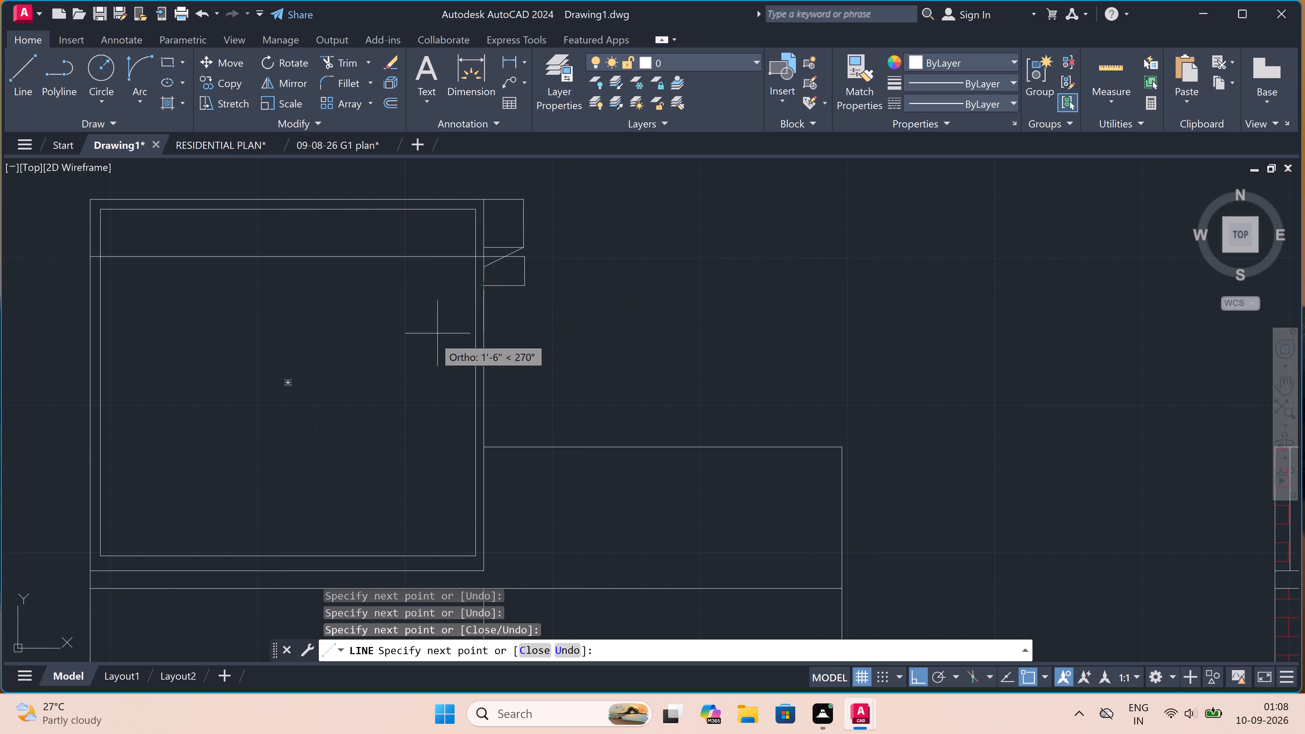
key(Escape)
Trim away the side and top lines of the elevation's upper box above the new horizontal line.
key(t)
text(r)
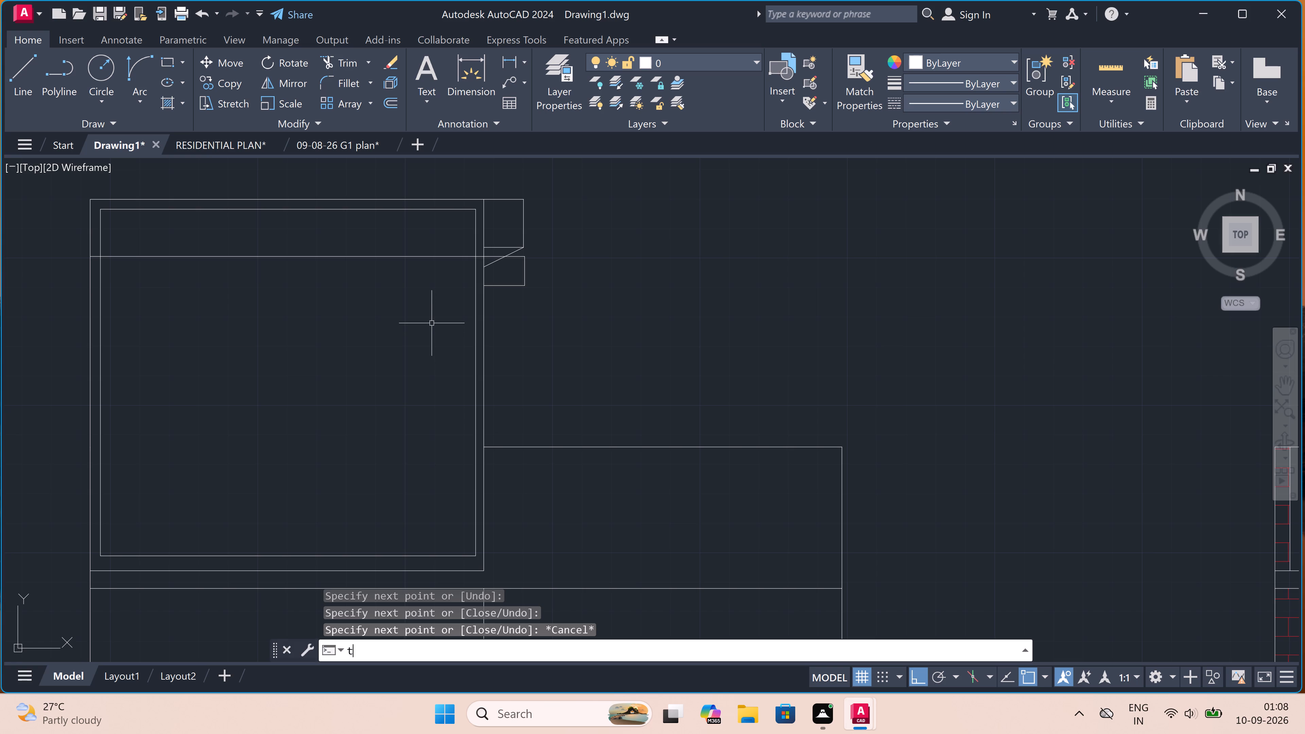
key(space)
drag(538, 222, 529, 222)
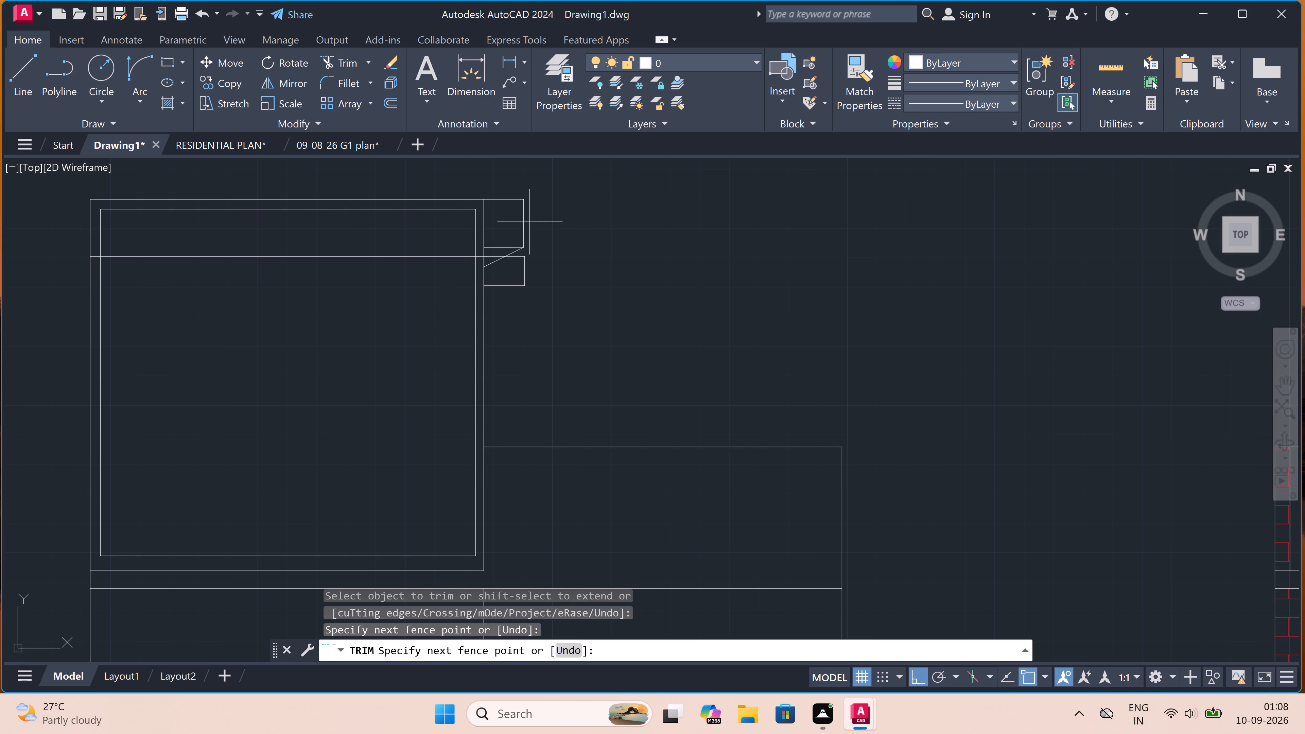
click(56, 214)
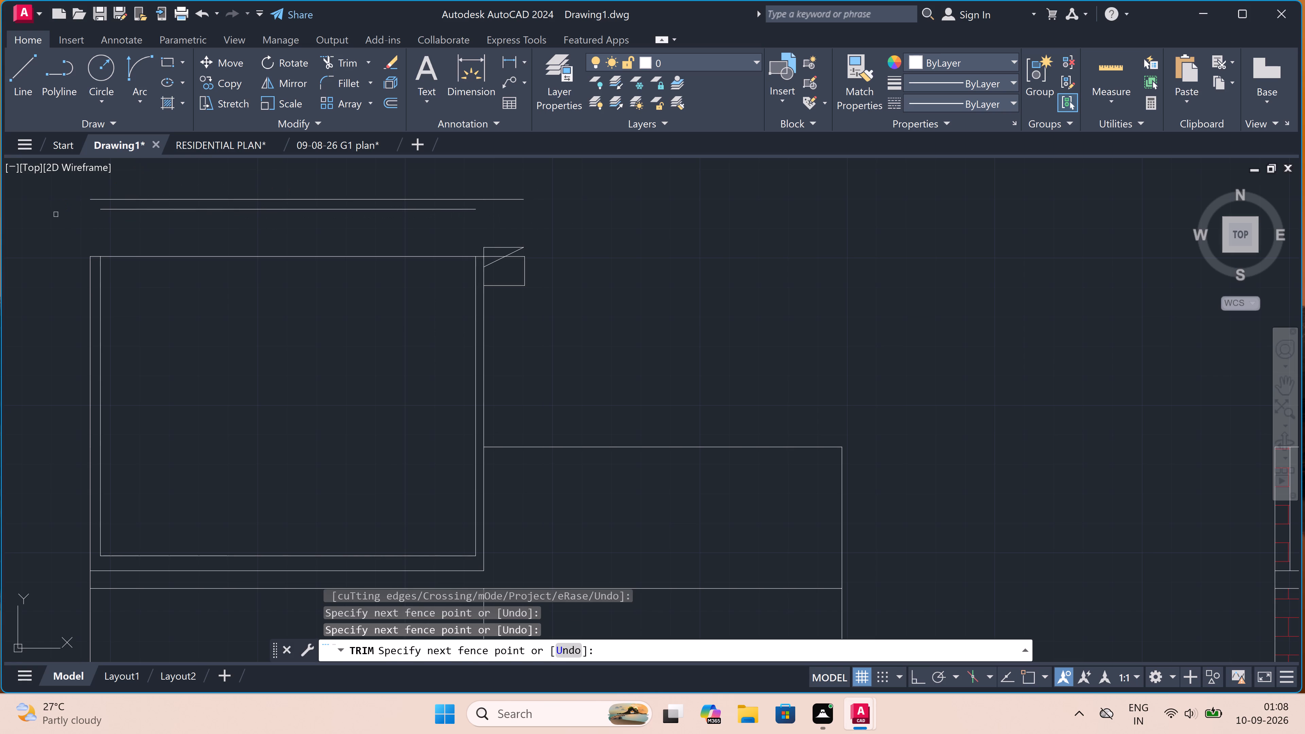
click(130, 214)
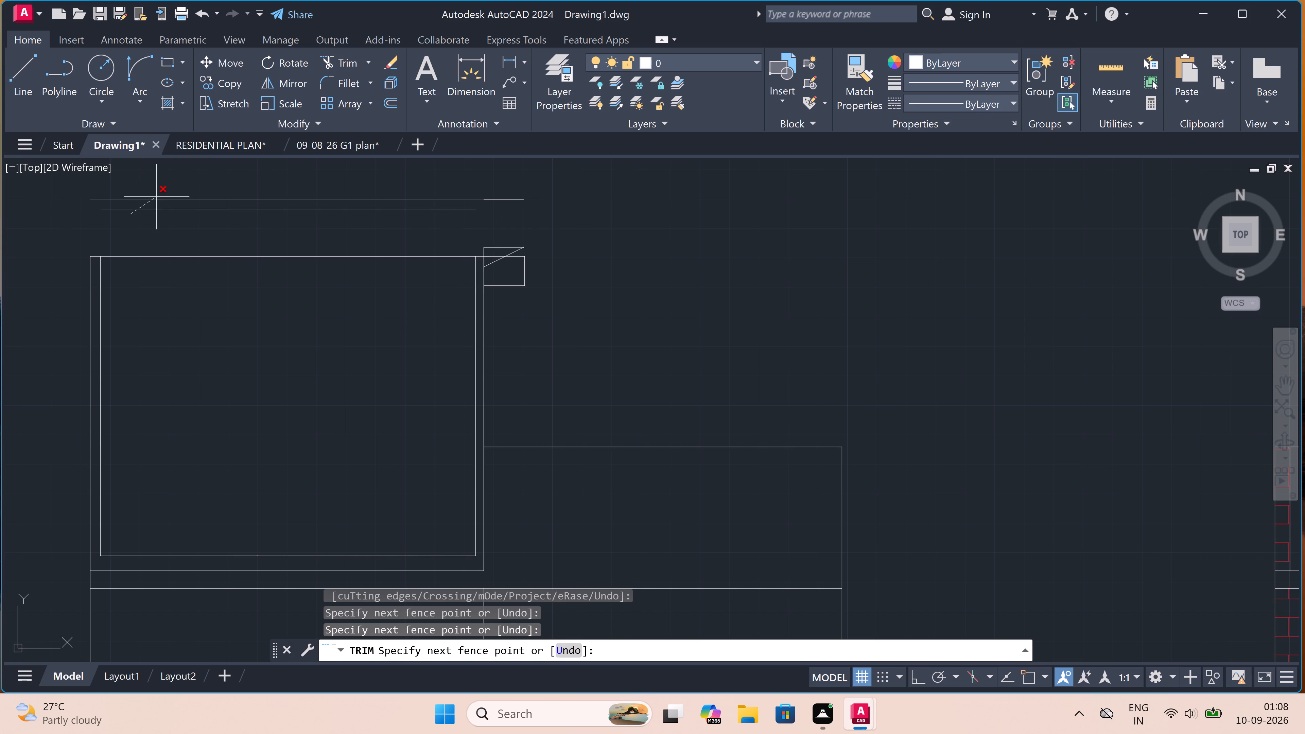
click(156, 197)
Trim away the old projection's remaining horizontal and sloping lines around the new rectangular projection.
scroll(475, 248, up, 2)
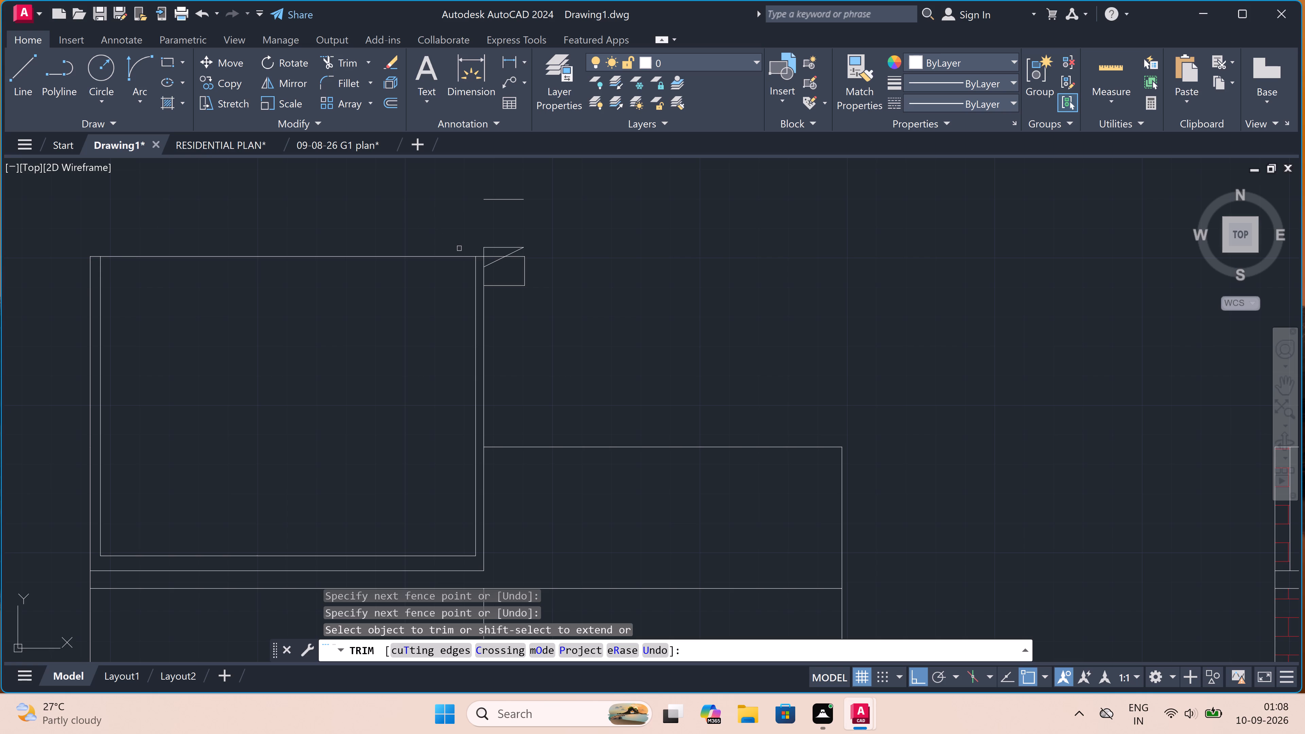
scroll(475, 248, up, 1)
drag(478, 246, 486, 248)
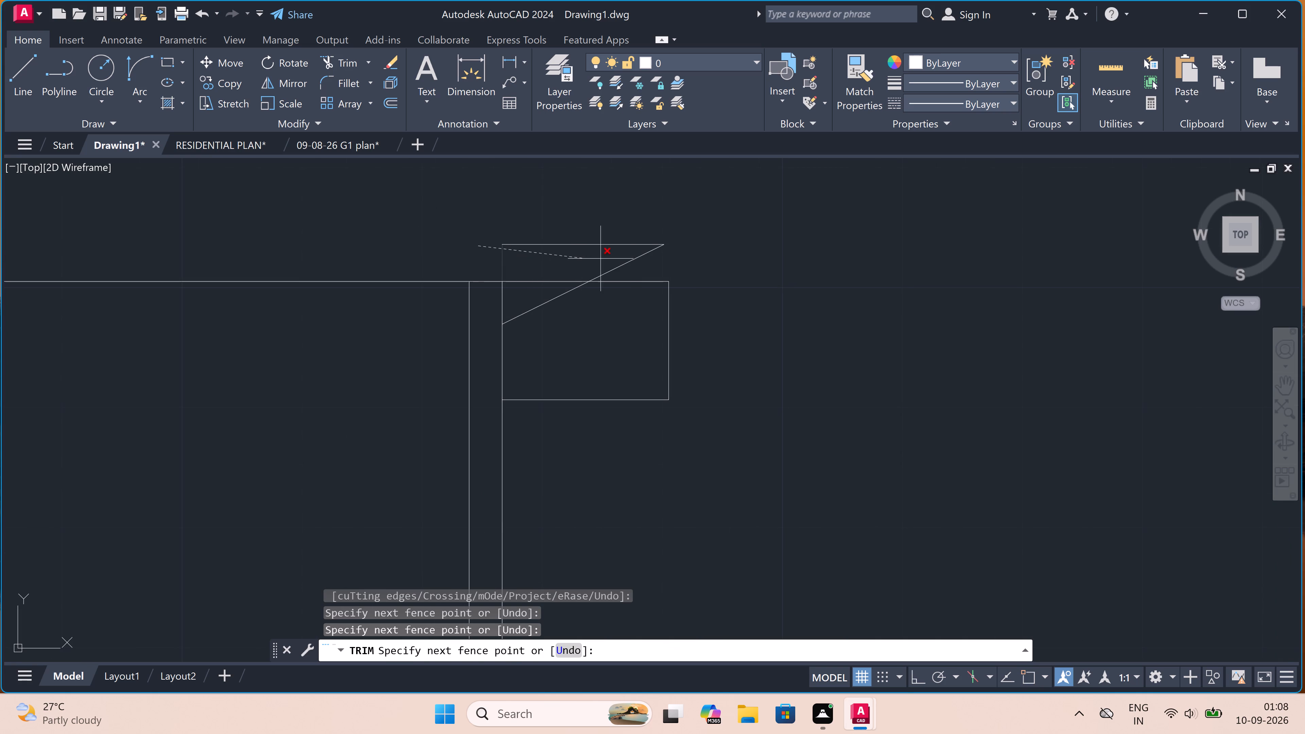
click(681, 254)
double_click(642, 240)
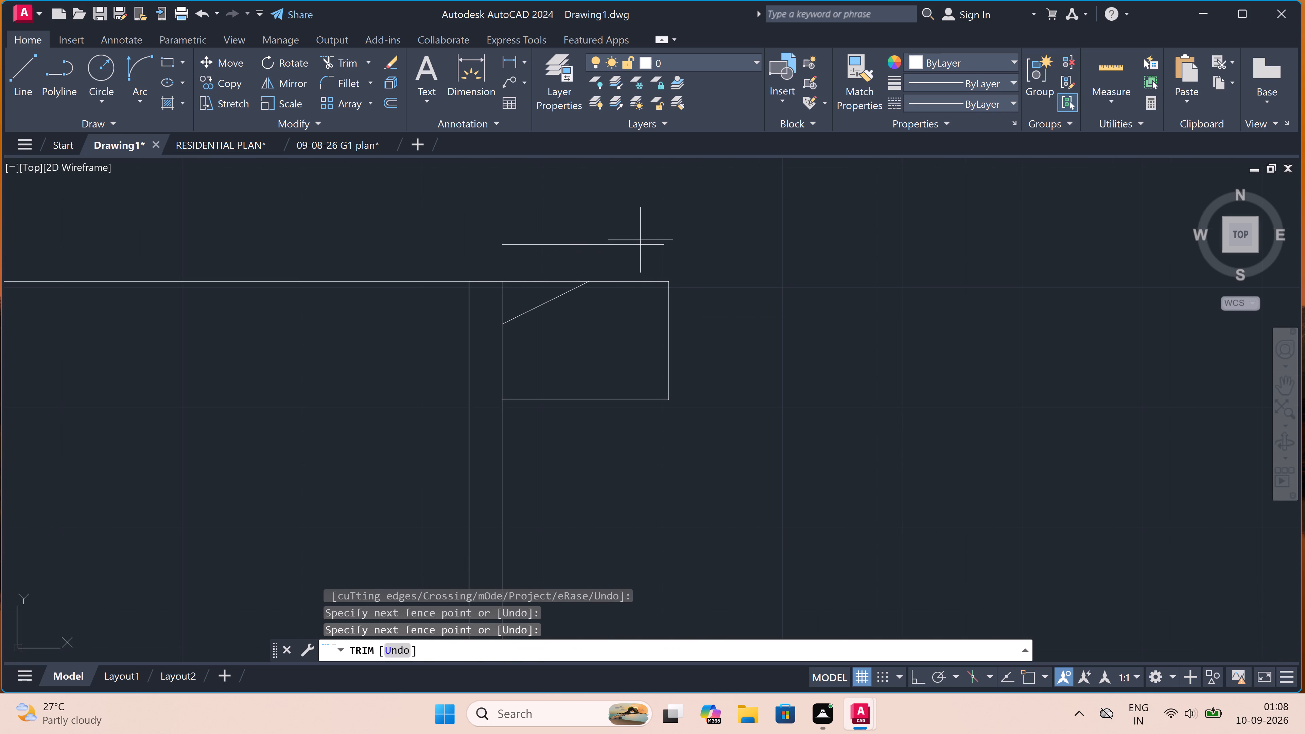
click(631, 249)
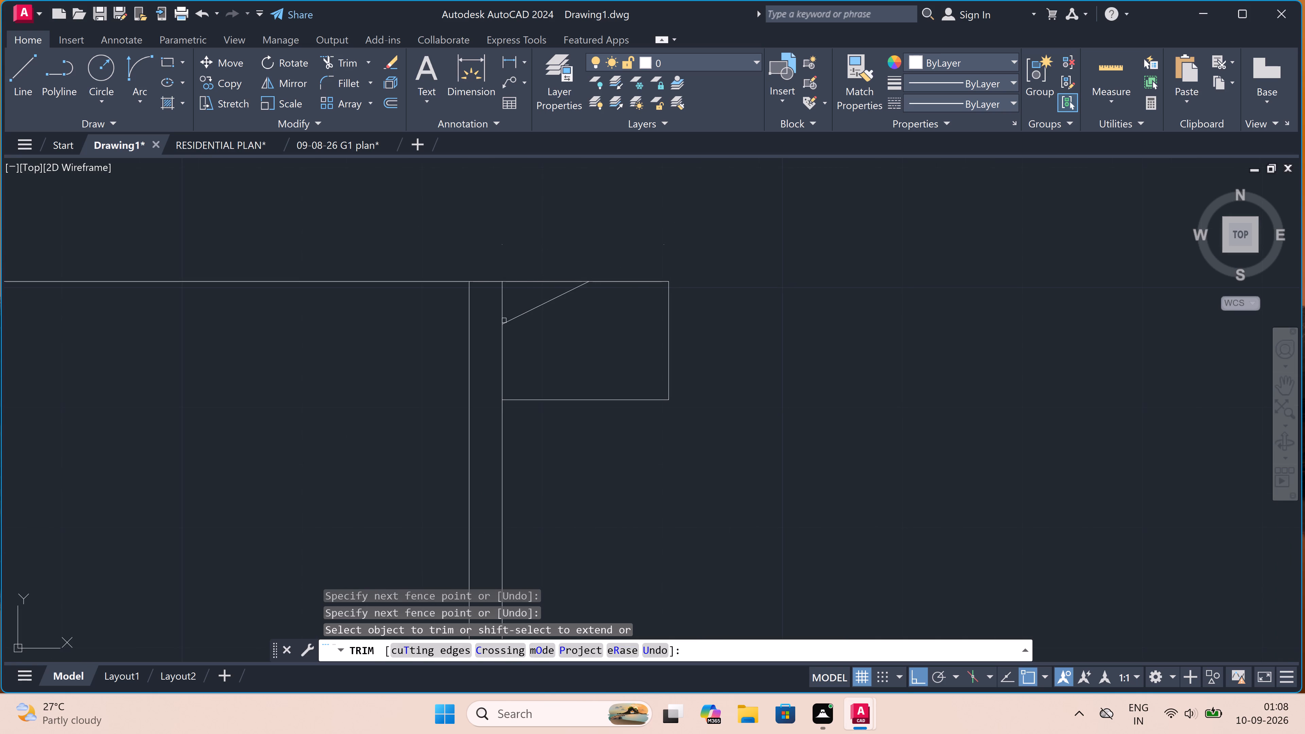
click(527, 305)
click(543, 316)
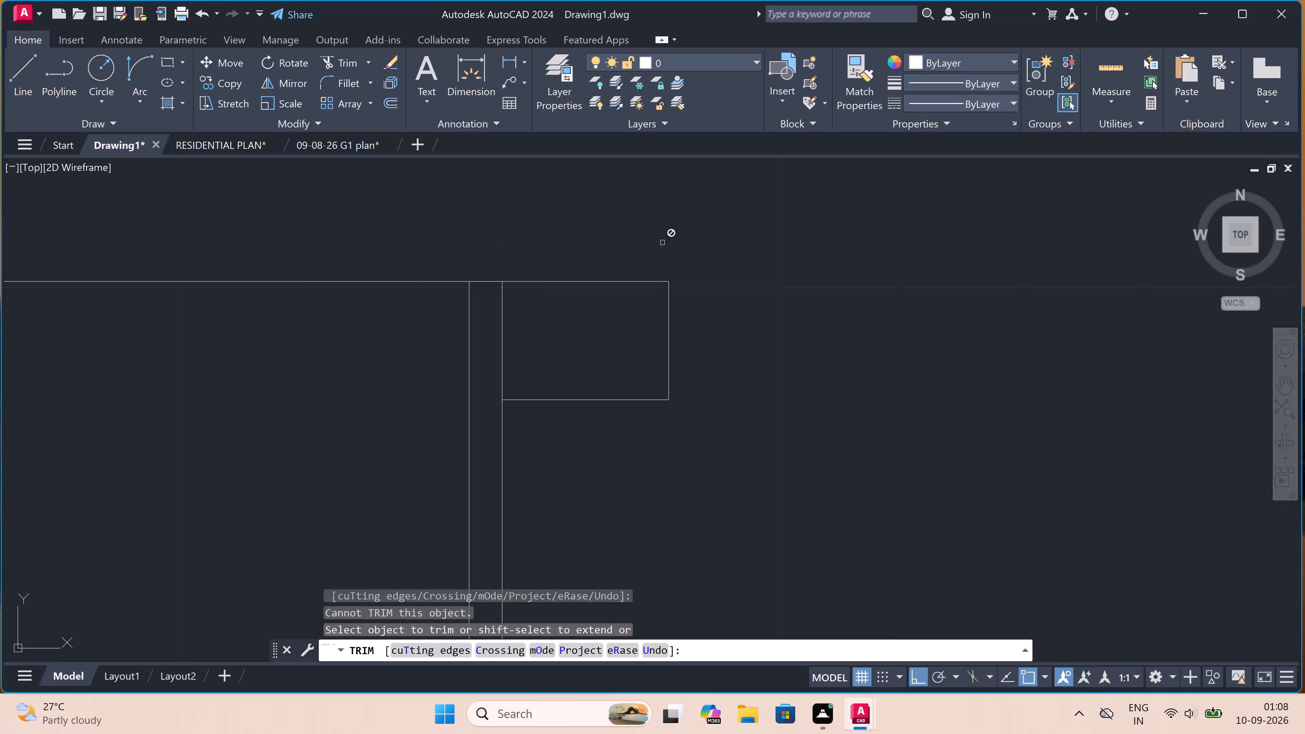
click(662, 243)
scroll(491, 236, down, 4)
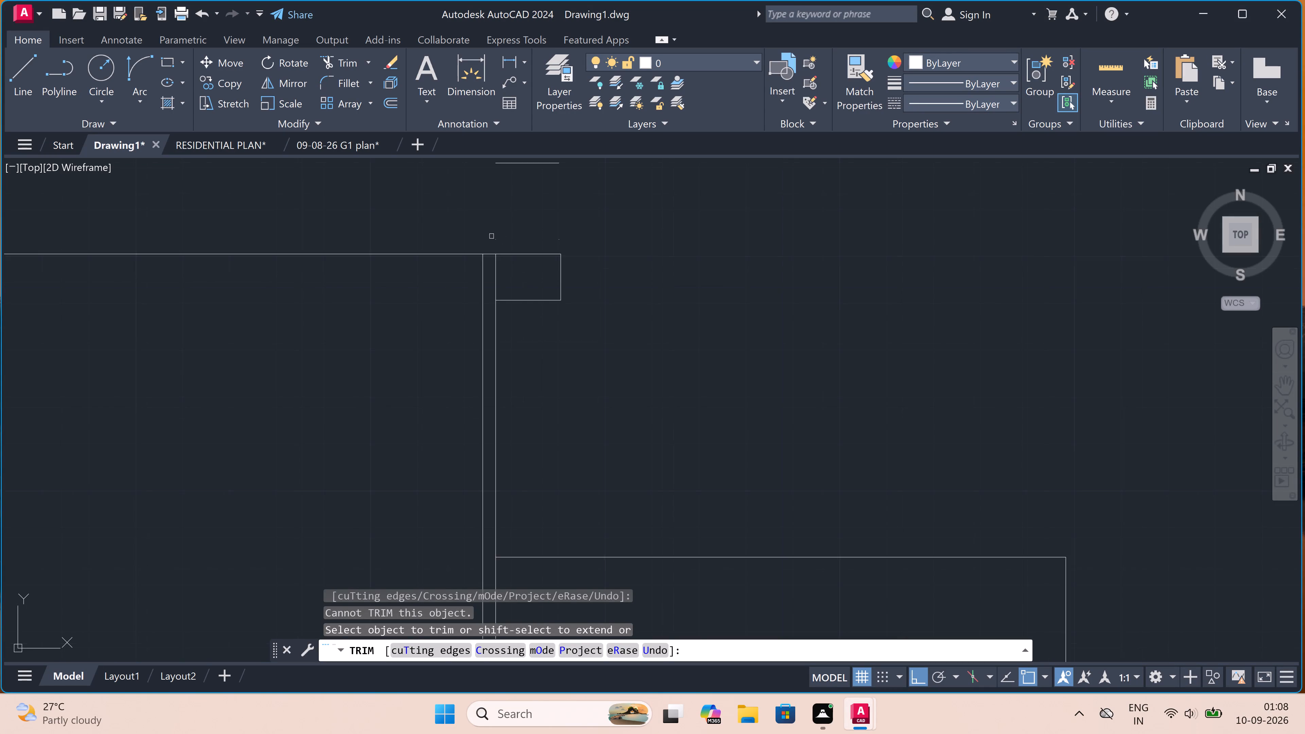
click(501, 208)
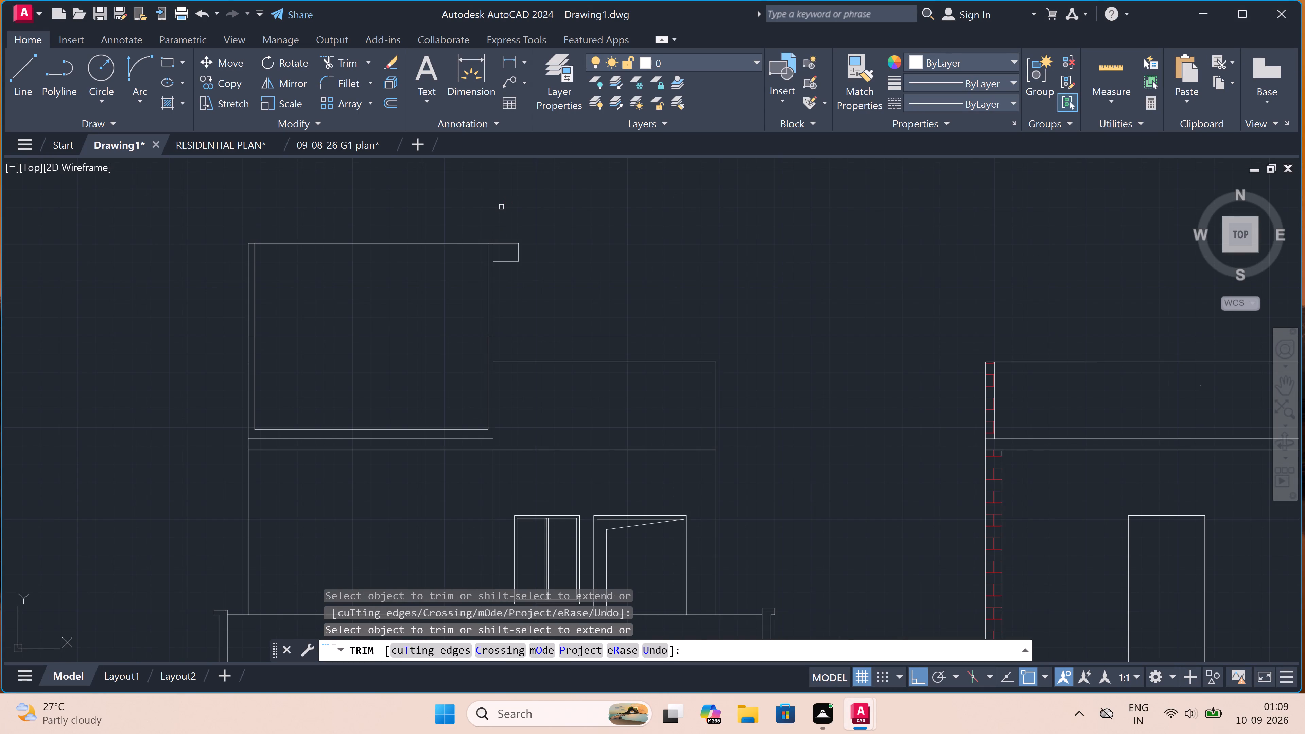
Draw a horizontal line just below the top of the elevation's upper box, from its outer side line to the opposite inner line.
key(Escape)
text(l)
key(space)
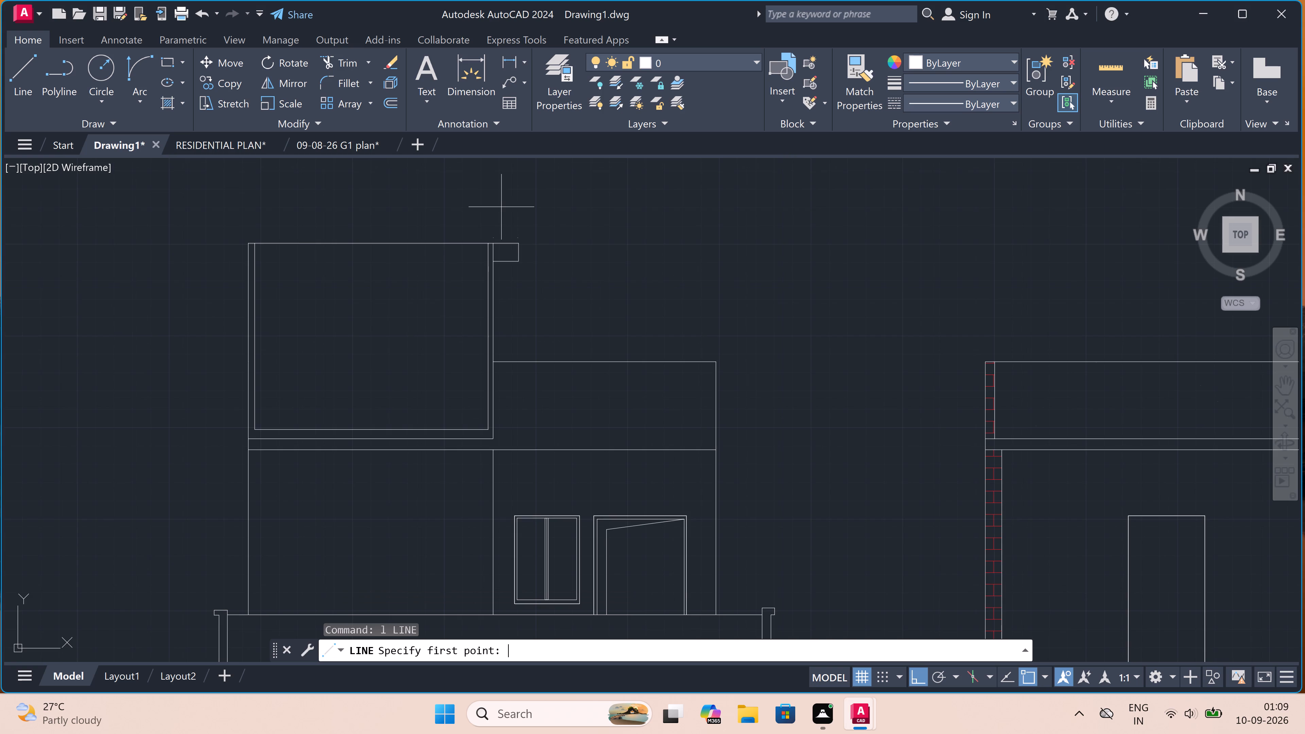
scroll(238, 236, up, 2)
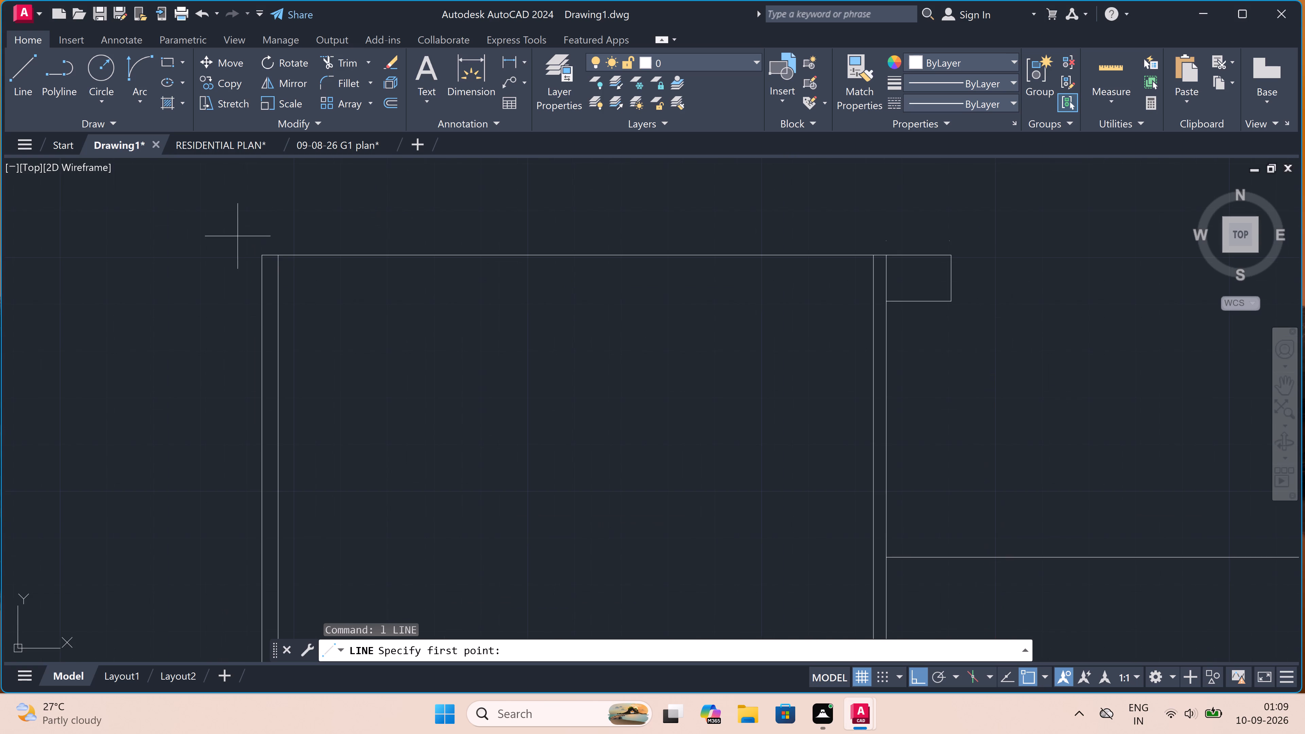
click(263, 265)
scroll(567, 272, down, 3)
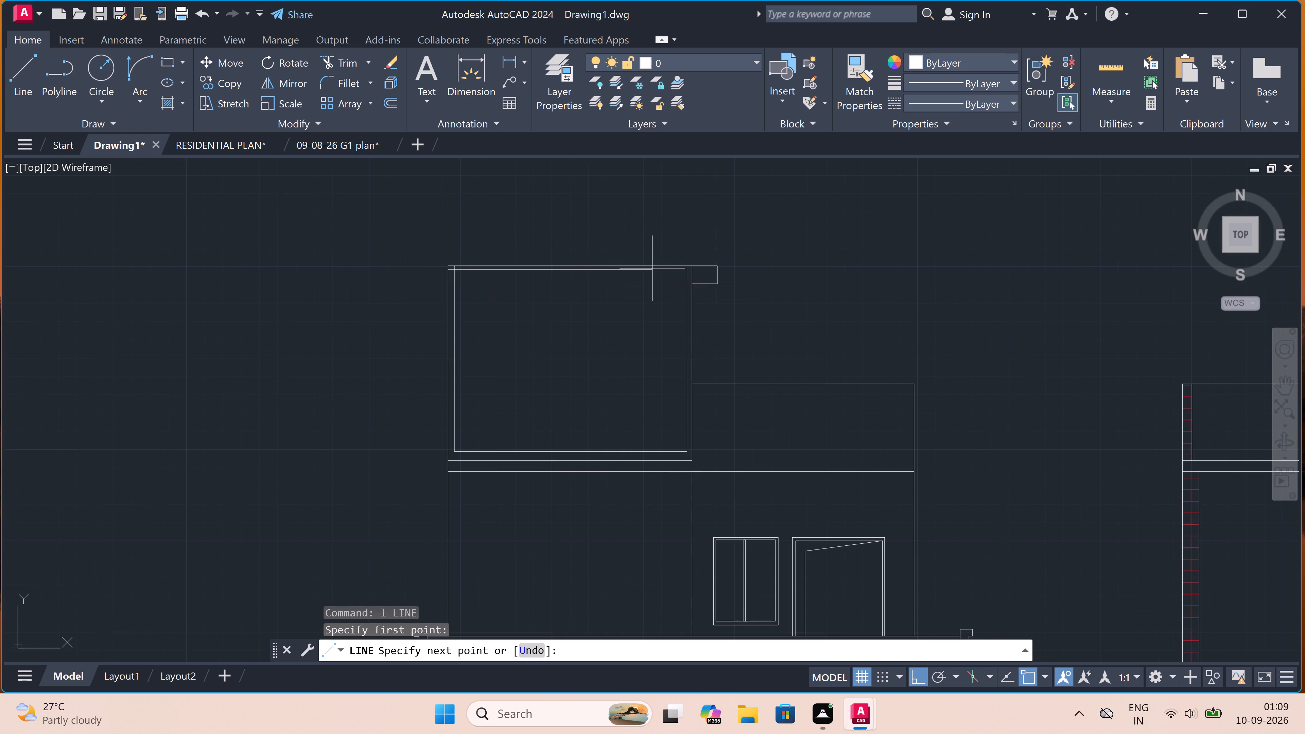
scroll(684, 272, up, 3)
click(691, 261)
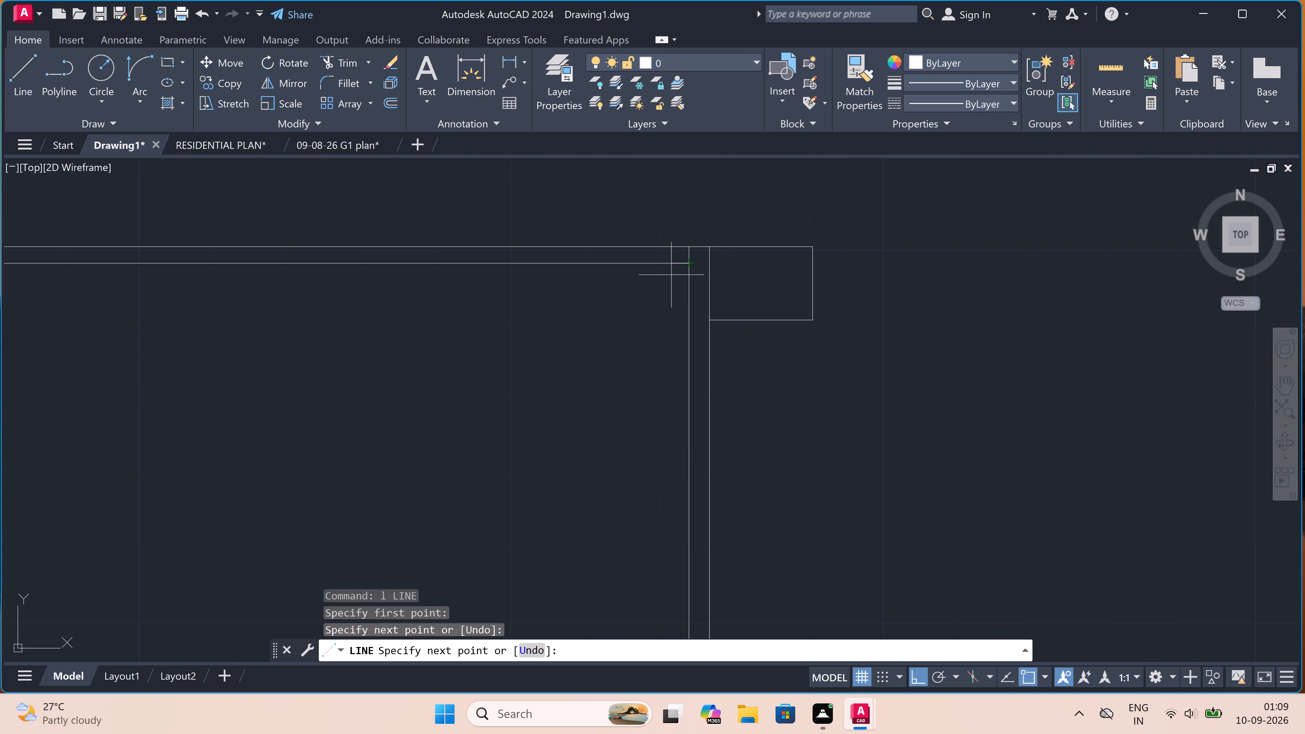
key(Escape)
scroll(550, 338, down, 3)
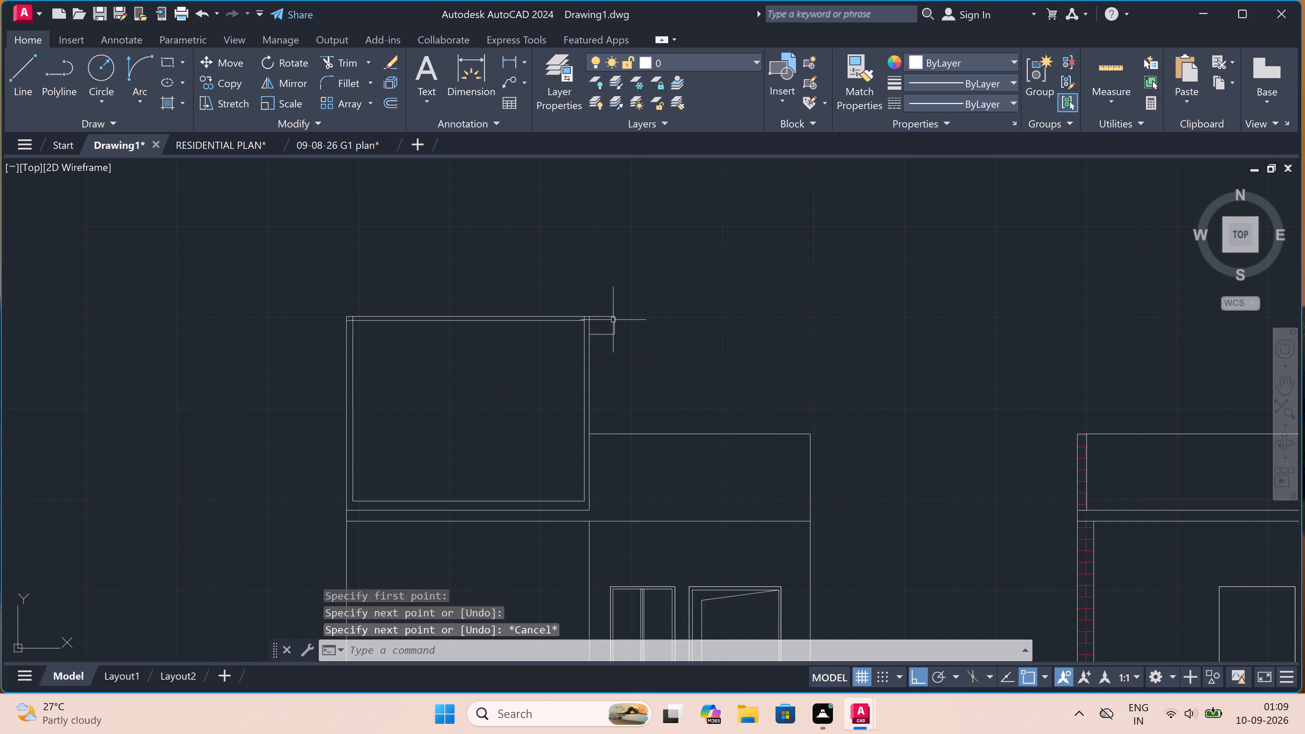
Draw a vertical line through the rectangular projection beside the elevation's upper box, down to the projection's bottom edge.
scroll(643, 311, up, 2)
key(space)
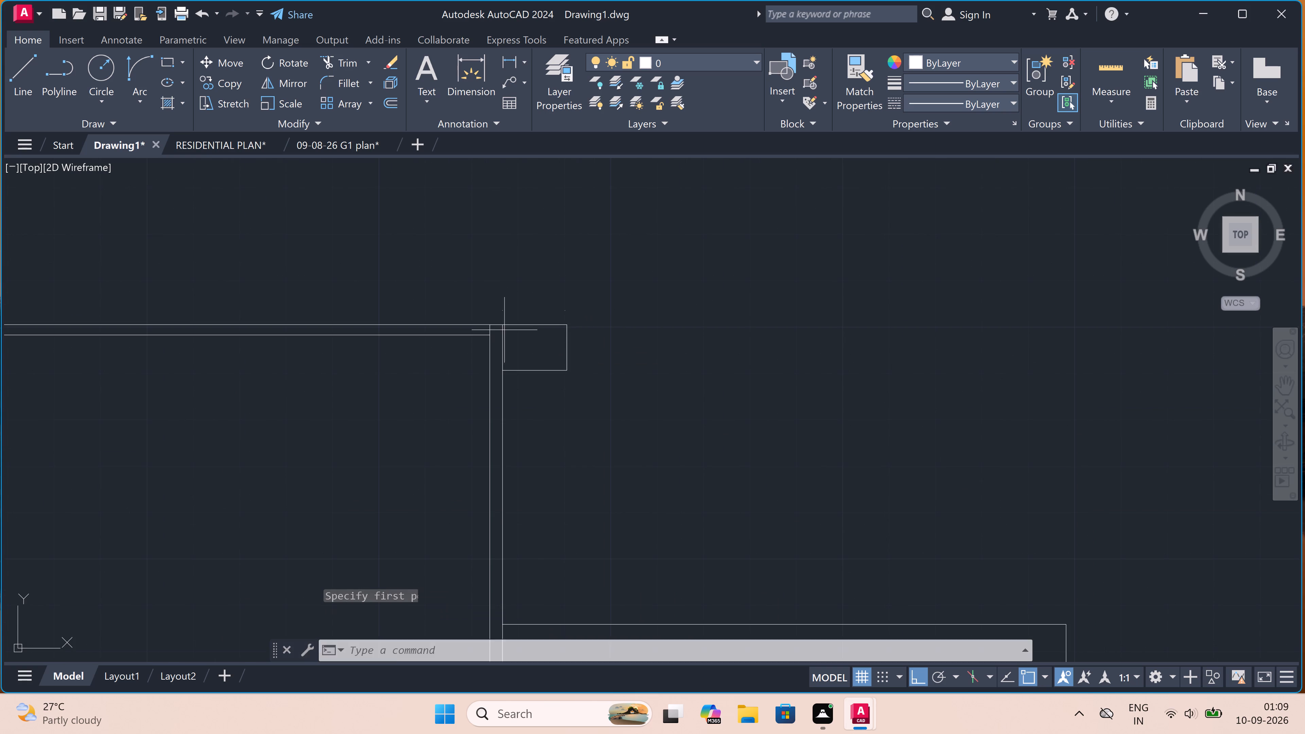
click(538, 321)
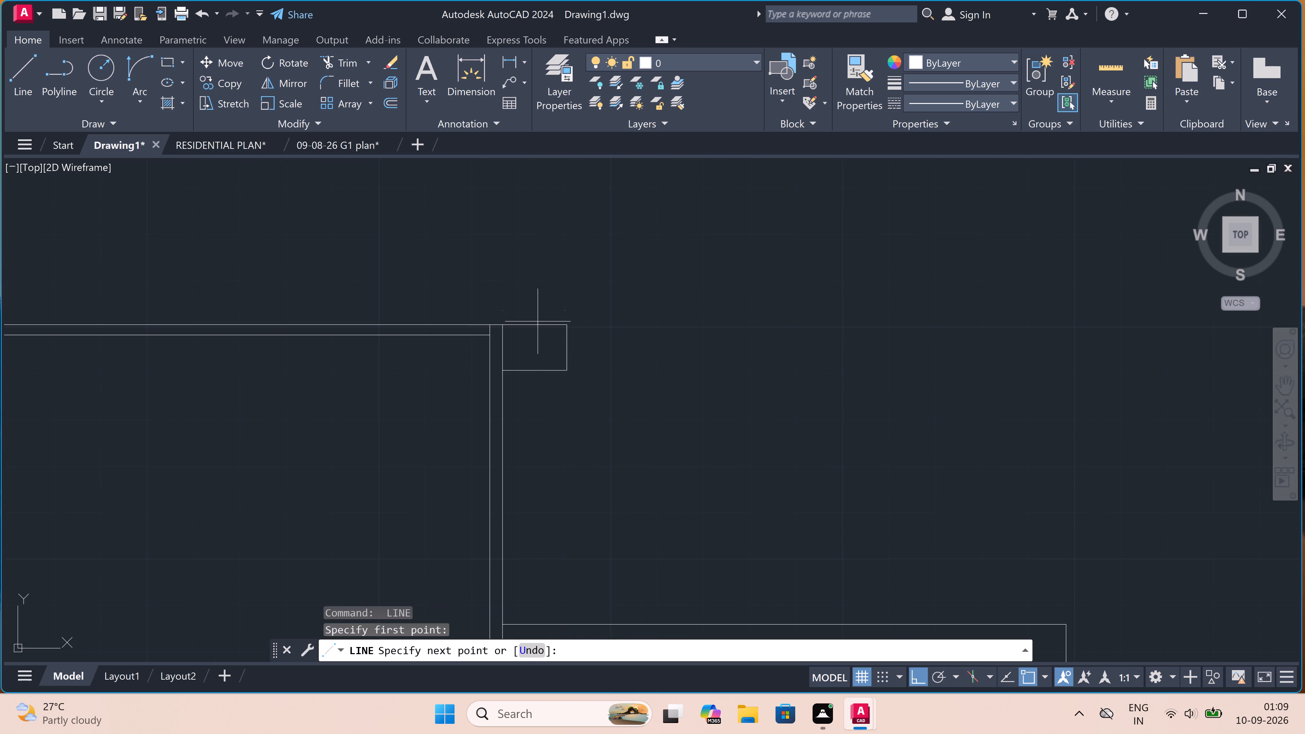
double_click(539, 369)
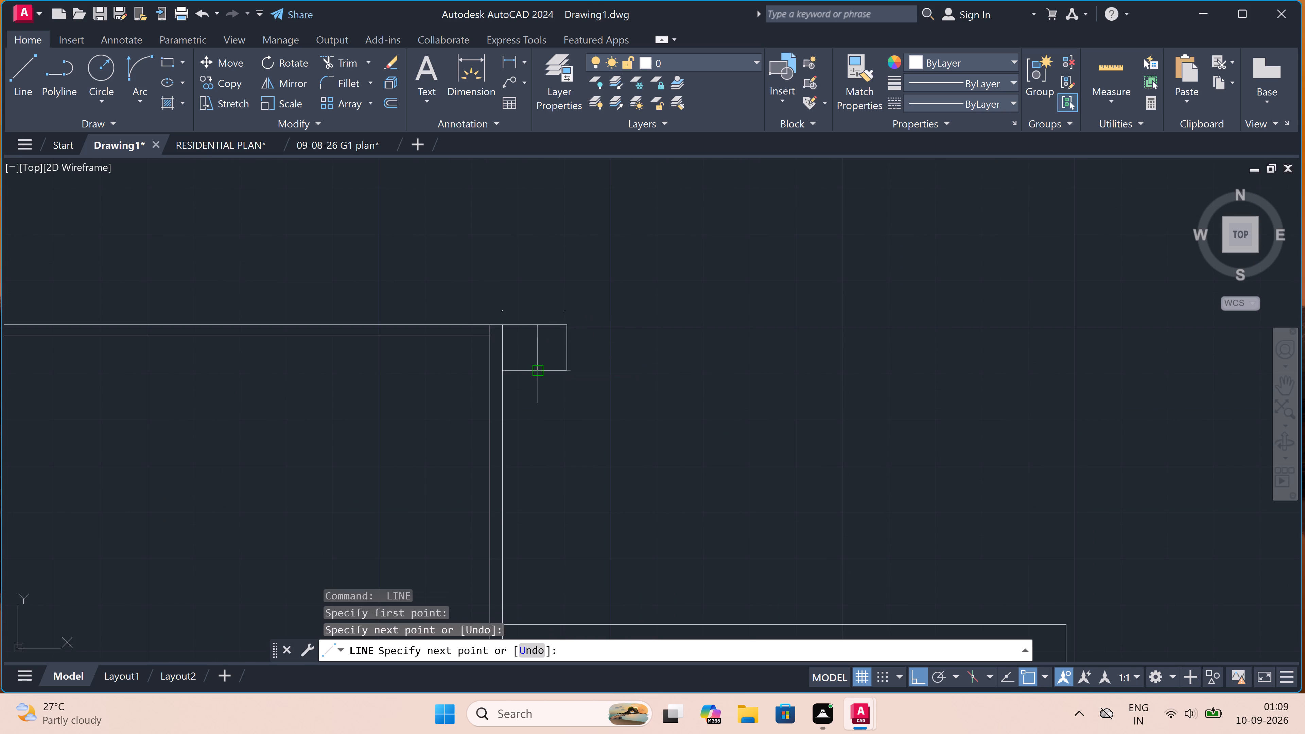
key(Escape)
Trim away the projection's top, bottom and outer side lines beyond the new vertical line.
key(t)
key(r)
key(space)
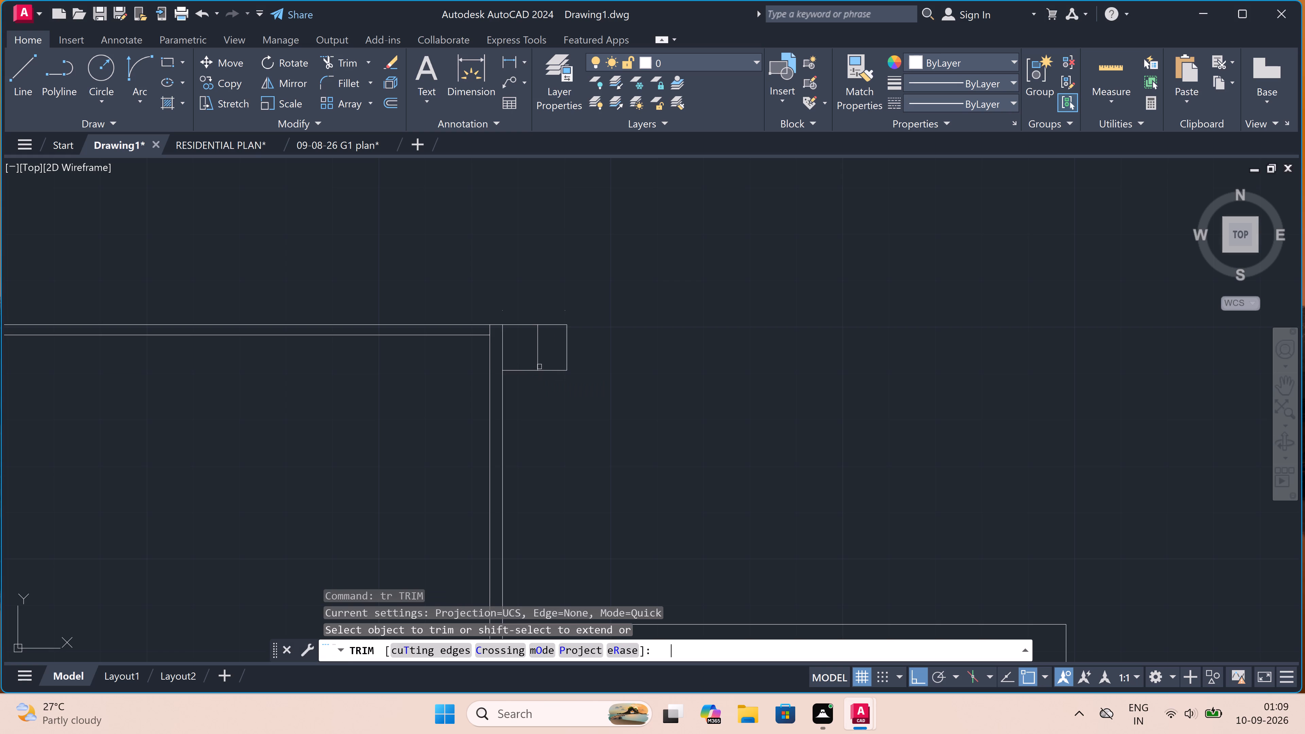
drag(552, 317, 553, 324)
click(554, 399)
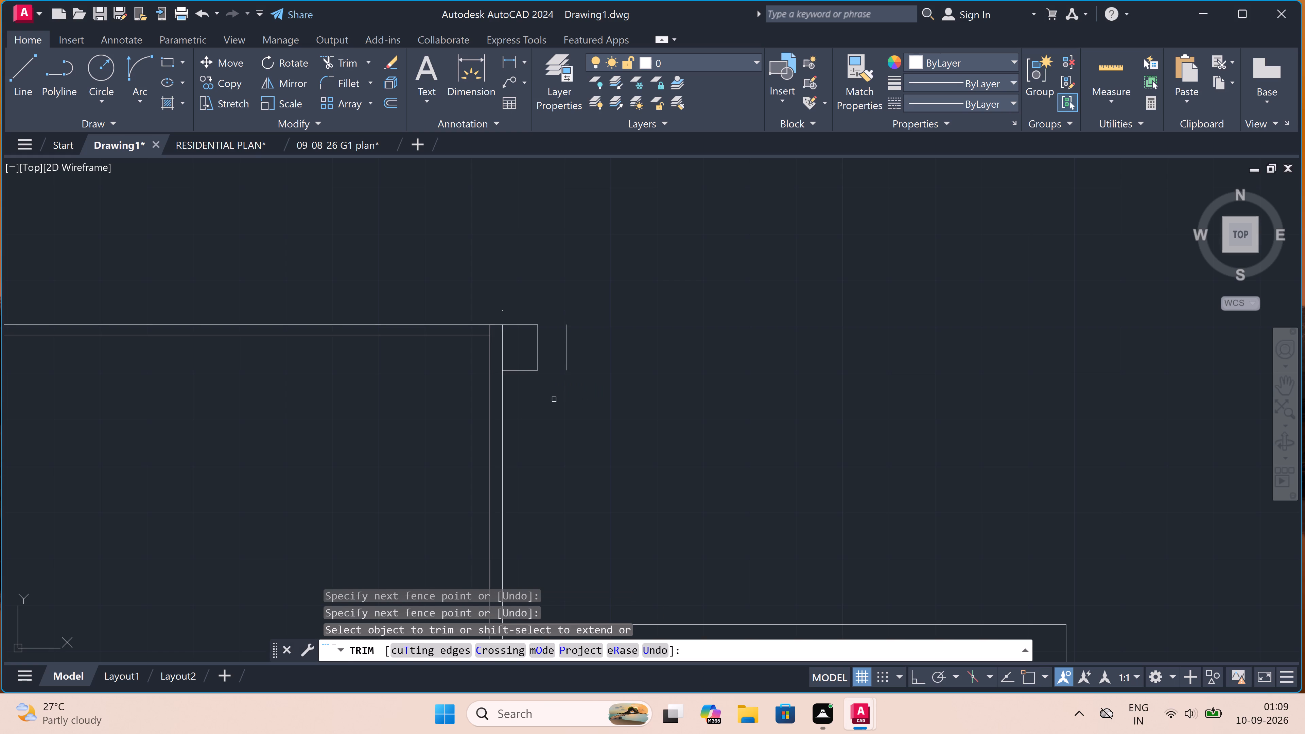
click(556, 356)
click(578, 350)
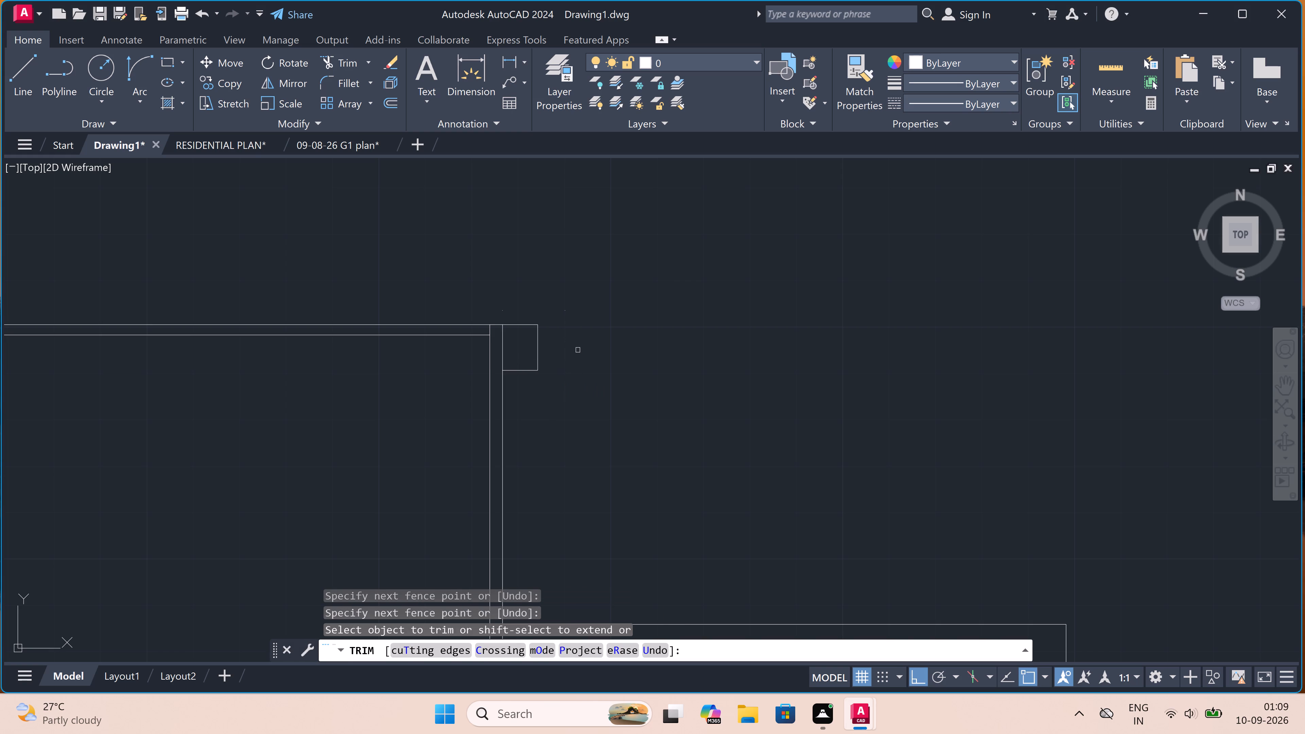
key(Escape)
Erase the two stray leftover objects above the elevation's upper box and projection.
drag(570, 303, 557, 310)
click(556, 312)
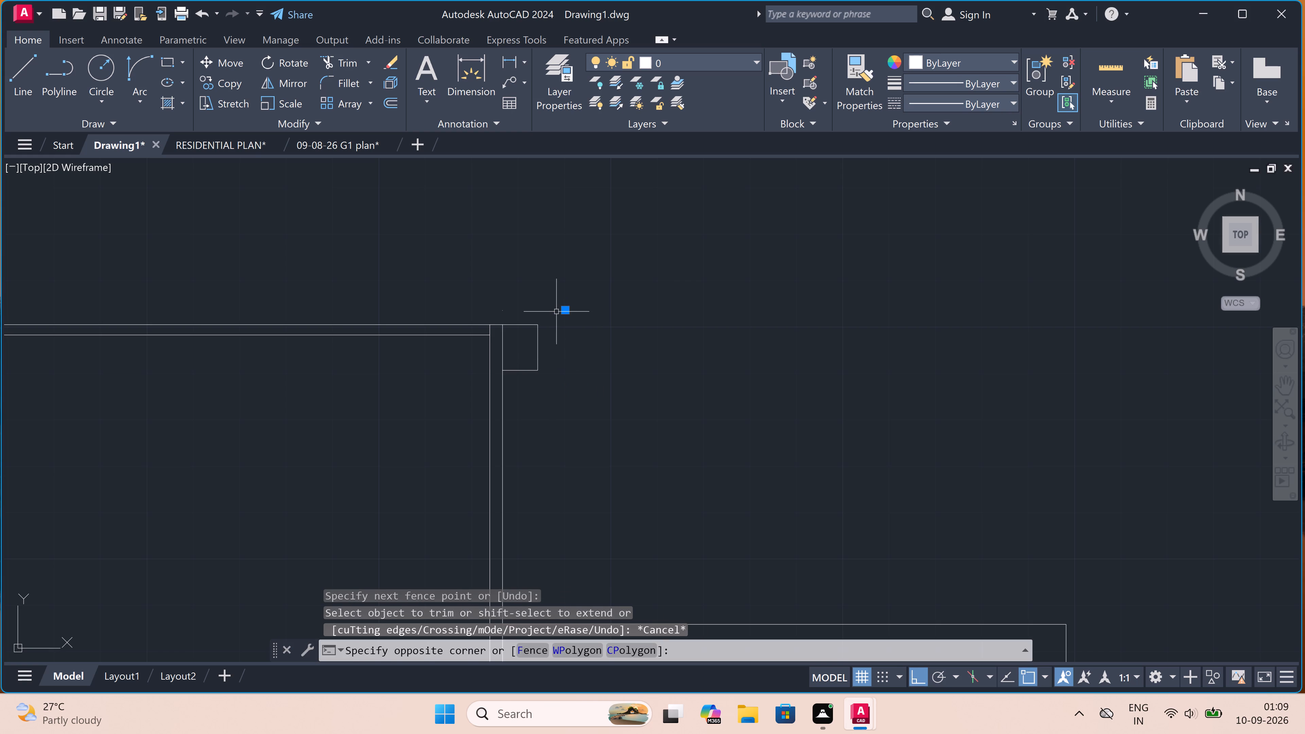
key(Delete)
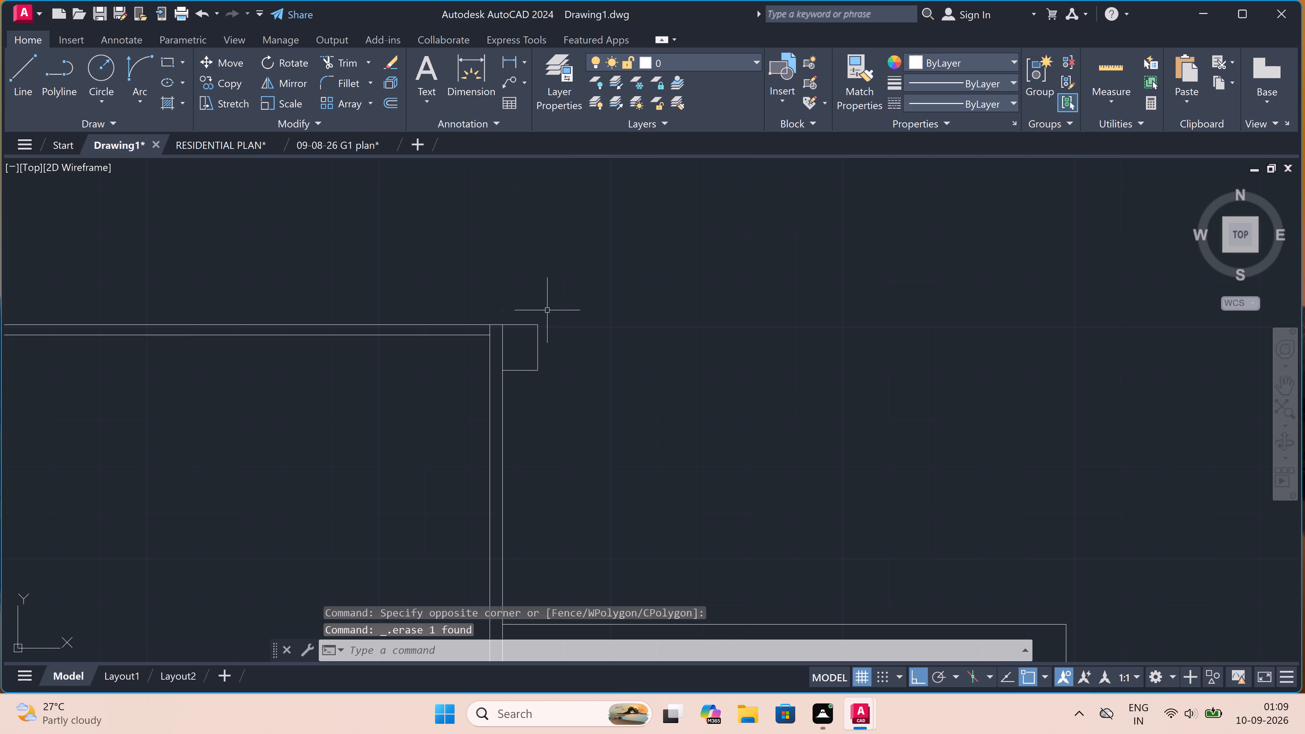
scroll(512, 308, up, 4)
drag(507, 301, 481, 308)
click(342, 332)
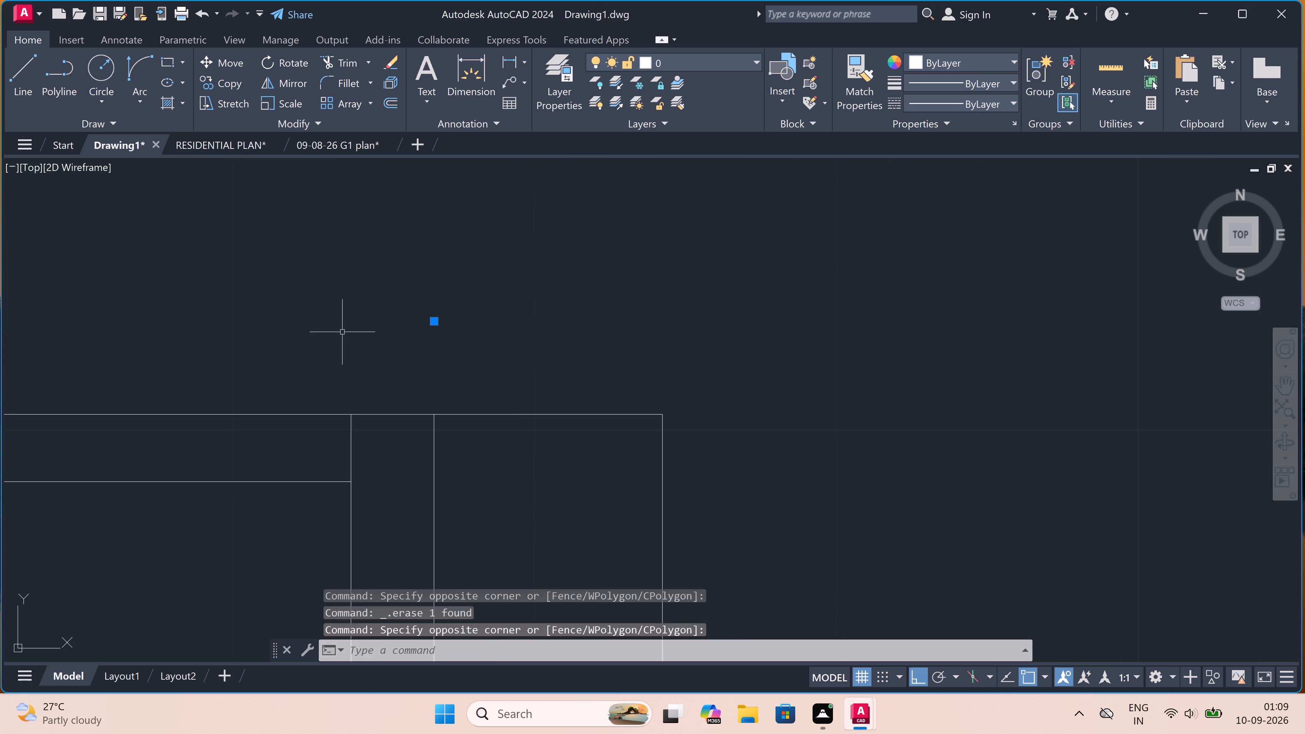
key(Delete)
With Ortho off, draw a sloping line from the projection's lower outer corner down to the upper box's wall.
scroll(362, 292, down, 7)
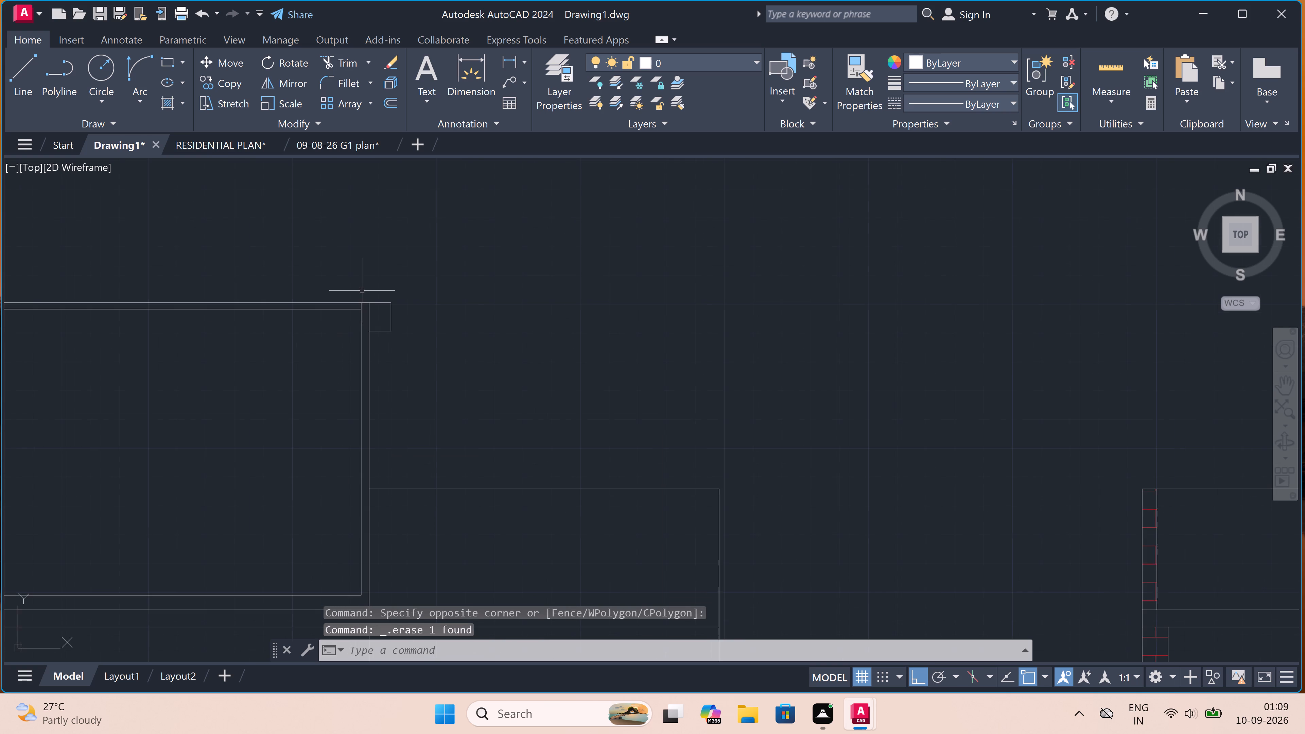
scroll(362, 291, down, 2)
scroll(365, 303, up, 4)
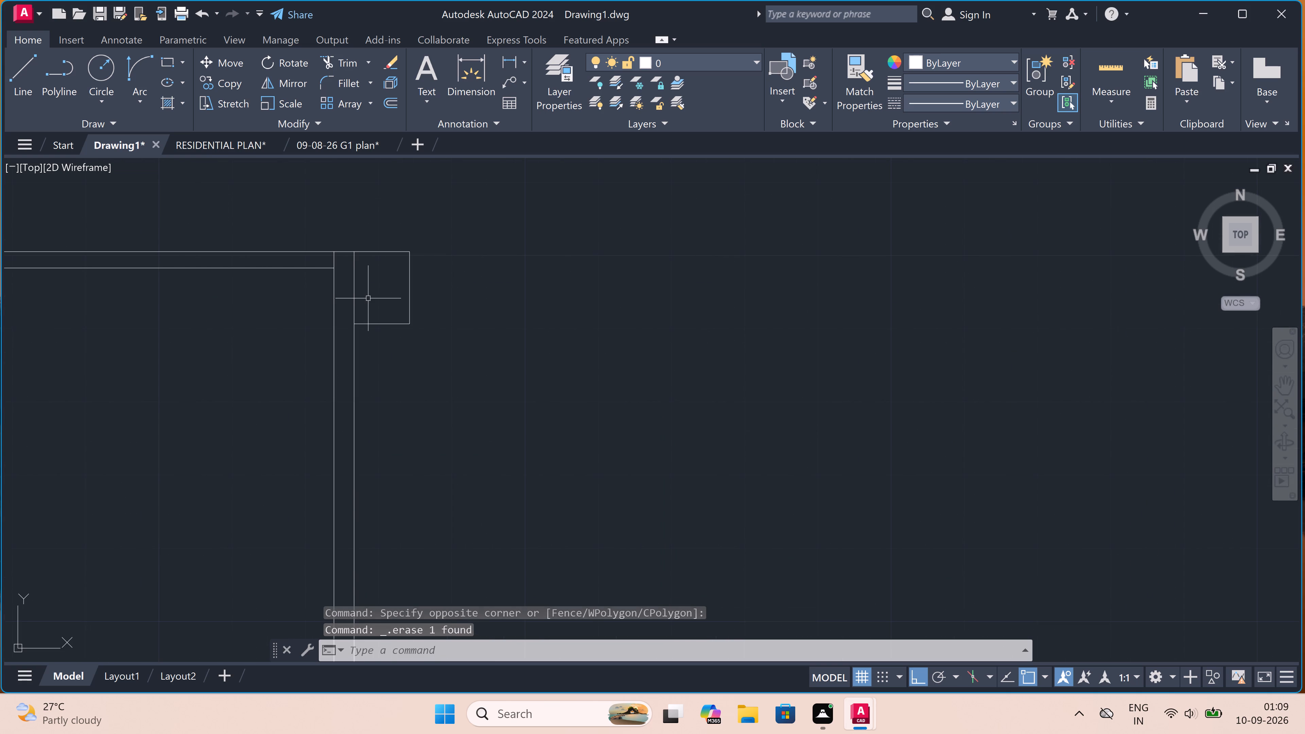
text(l)
key(space)
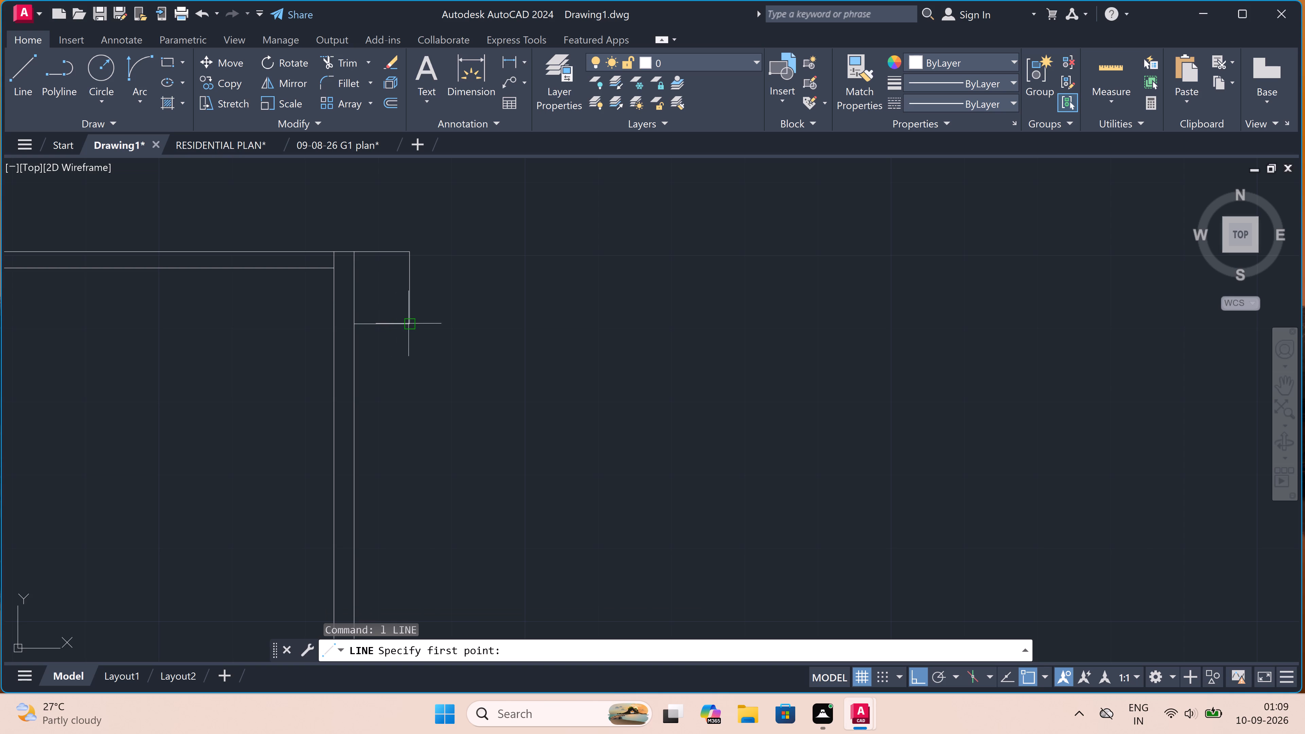
click(413, 319)
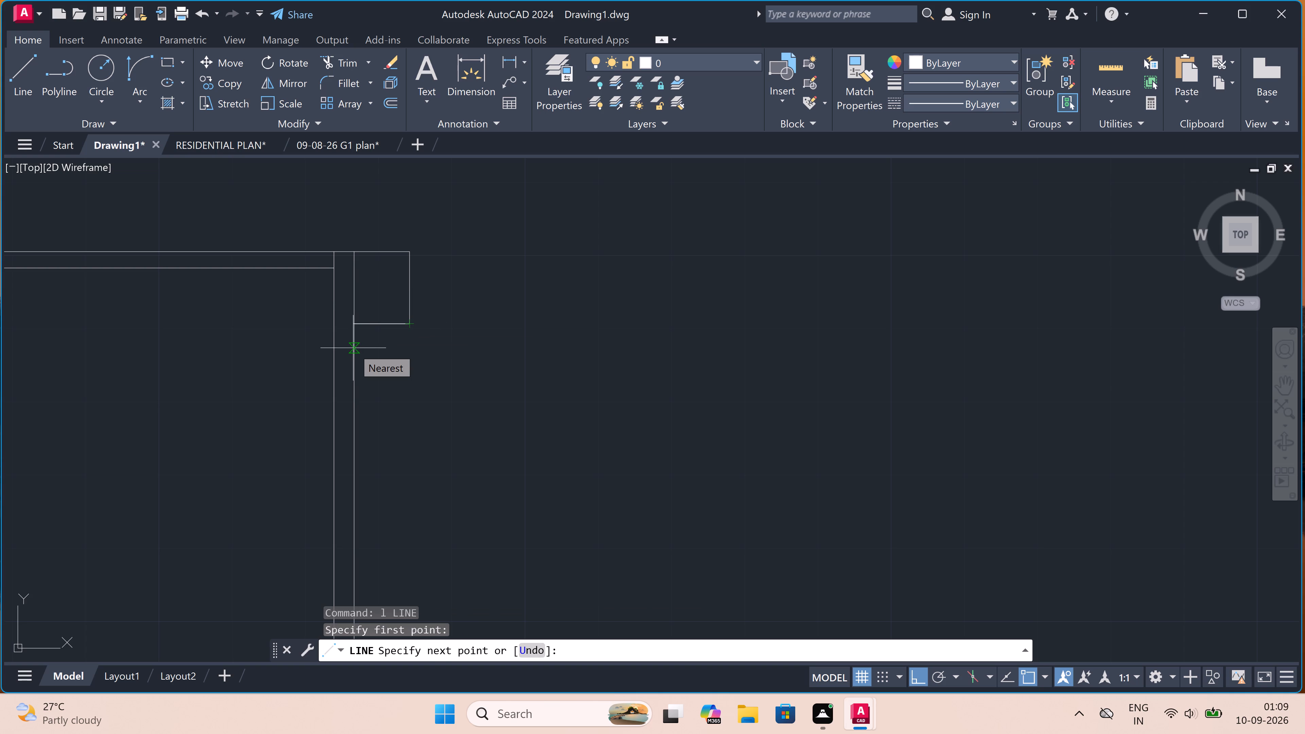
key(F8)
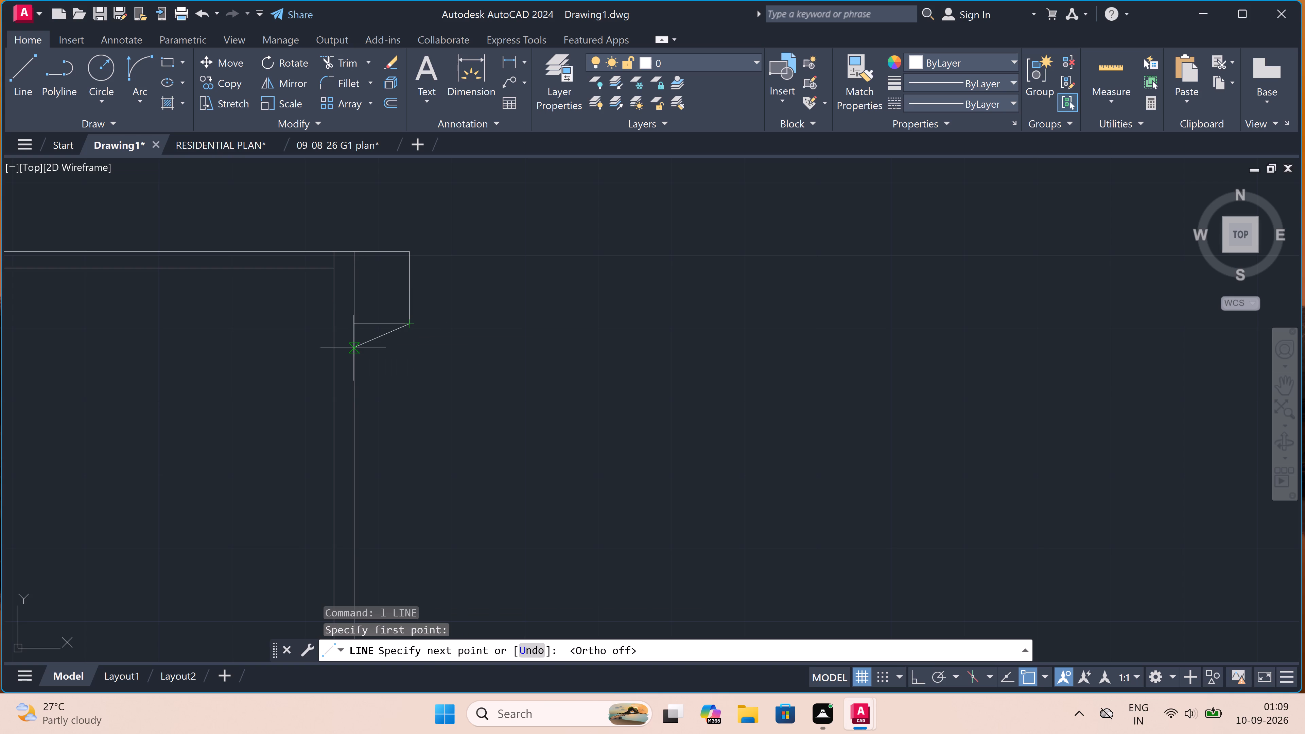
click(352, 345)
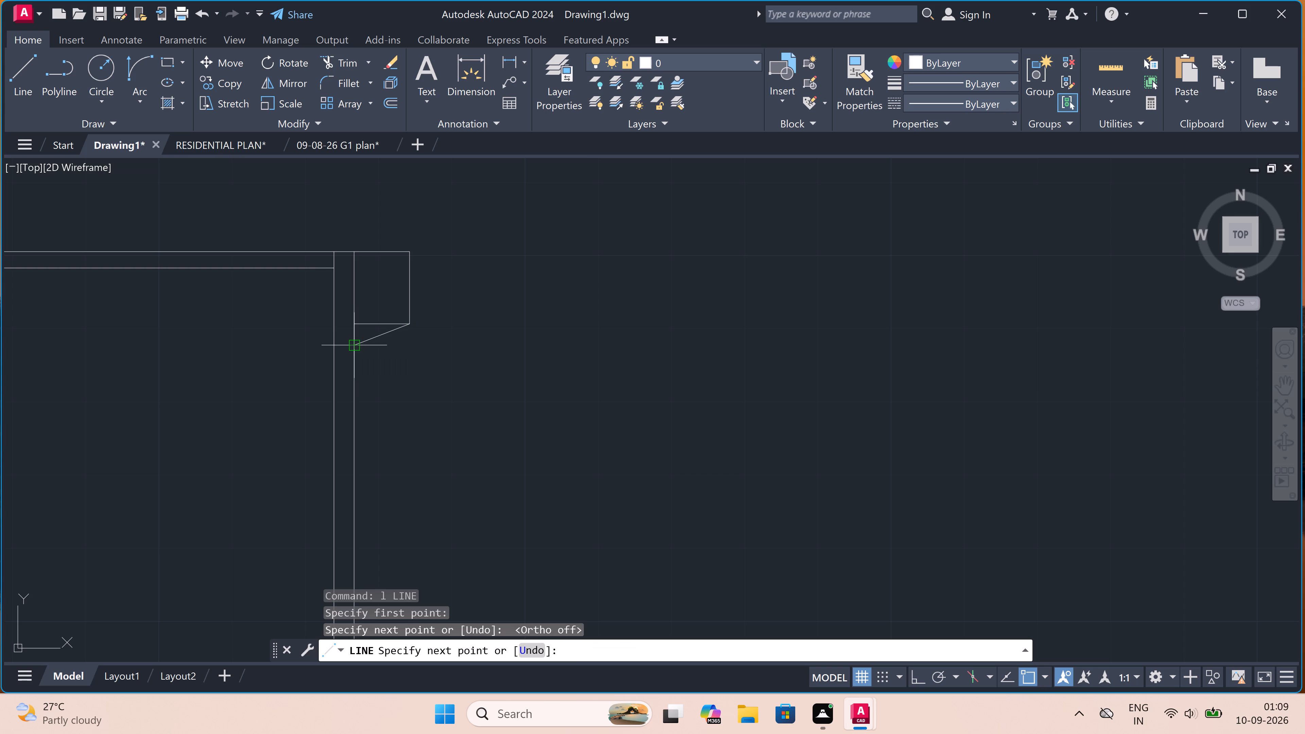
key(Escape)
Examine the elevation's upper box and its projection, and compare the whole elevation with the section.
scroll(448, 305, down, 4)
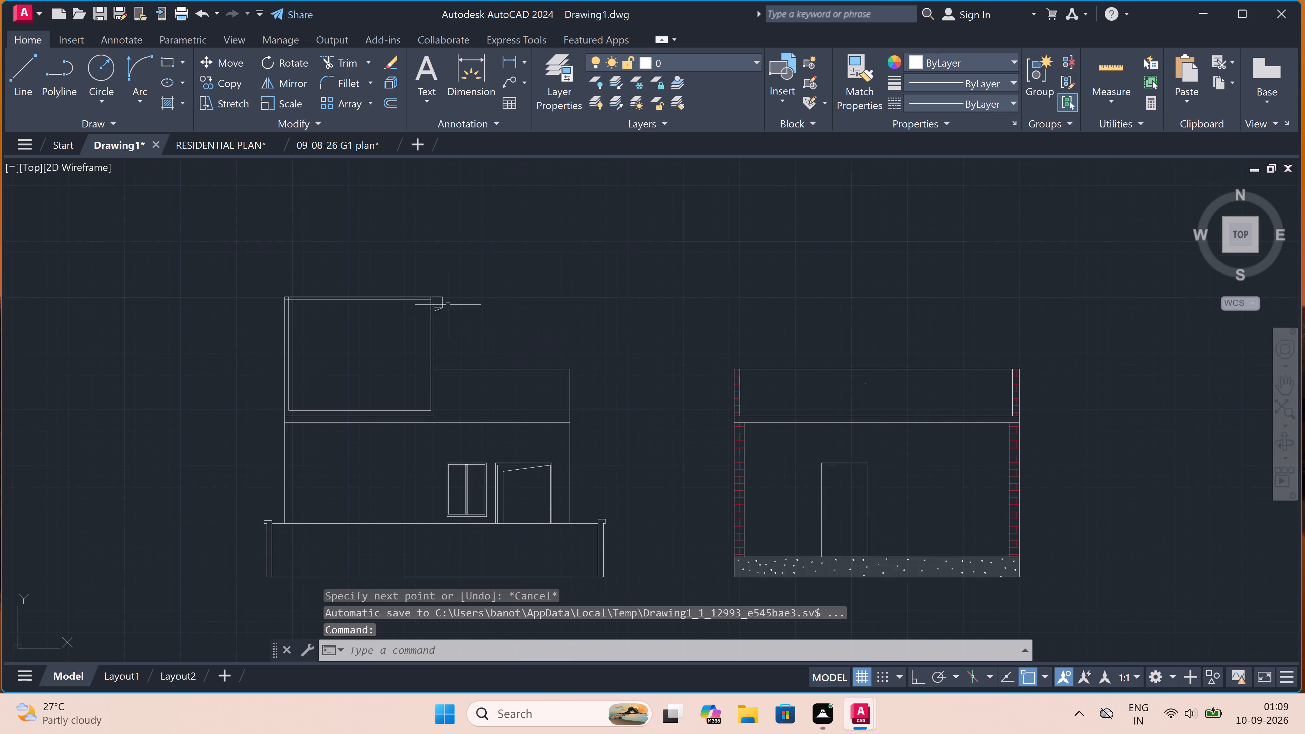
scroll(424, 304, up, 3)
scroll(426, 303, down, 4)
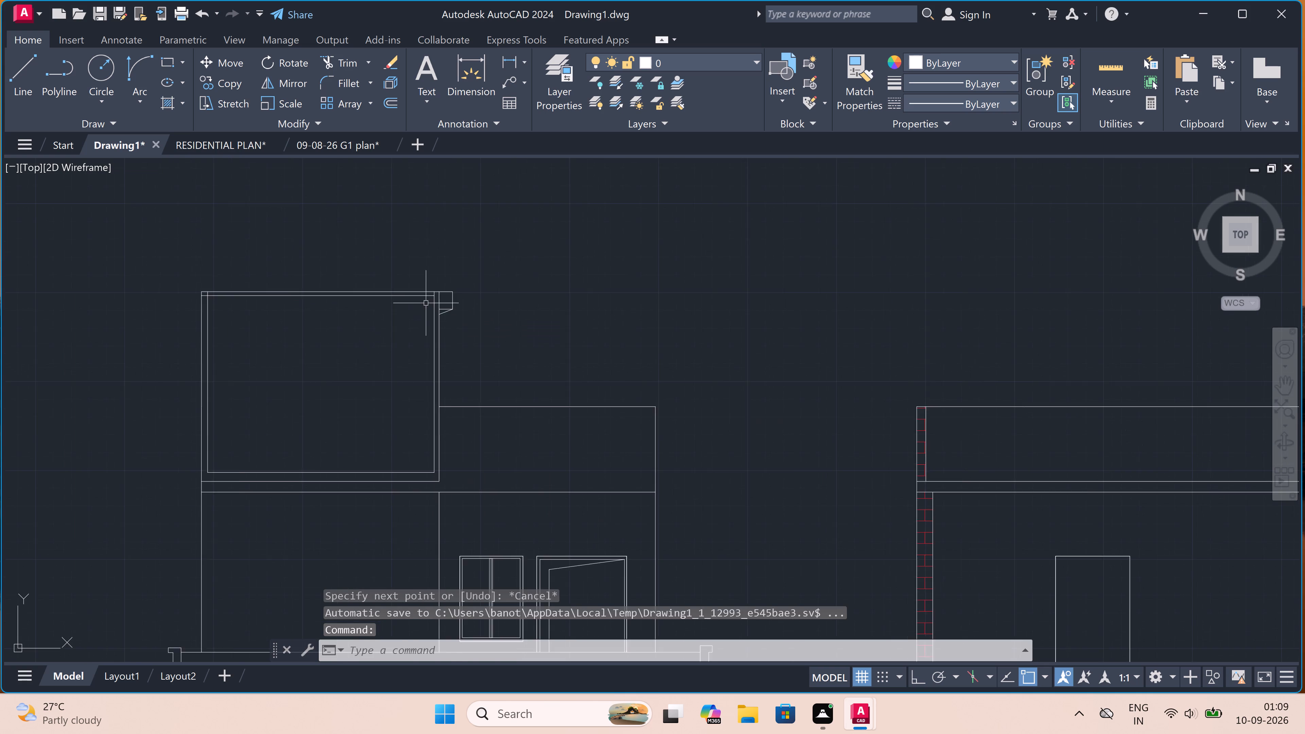
scroll(376, 332, up, 2)
scroll(376, 332, down, 2)
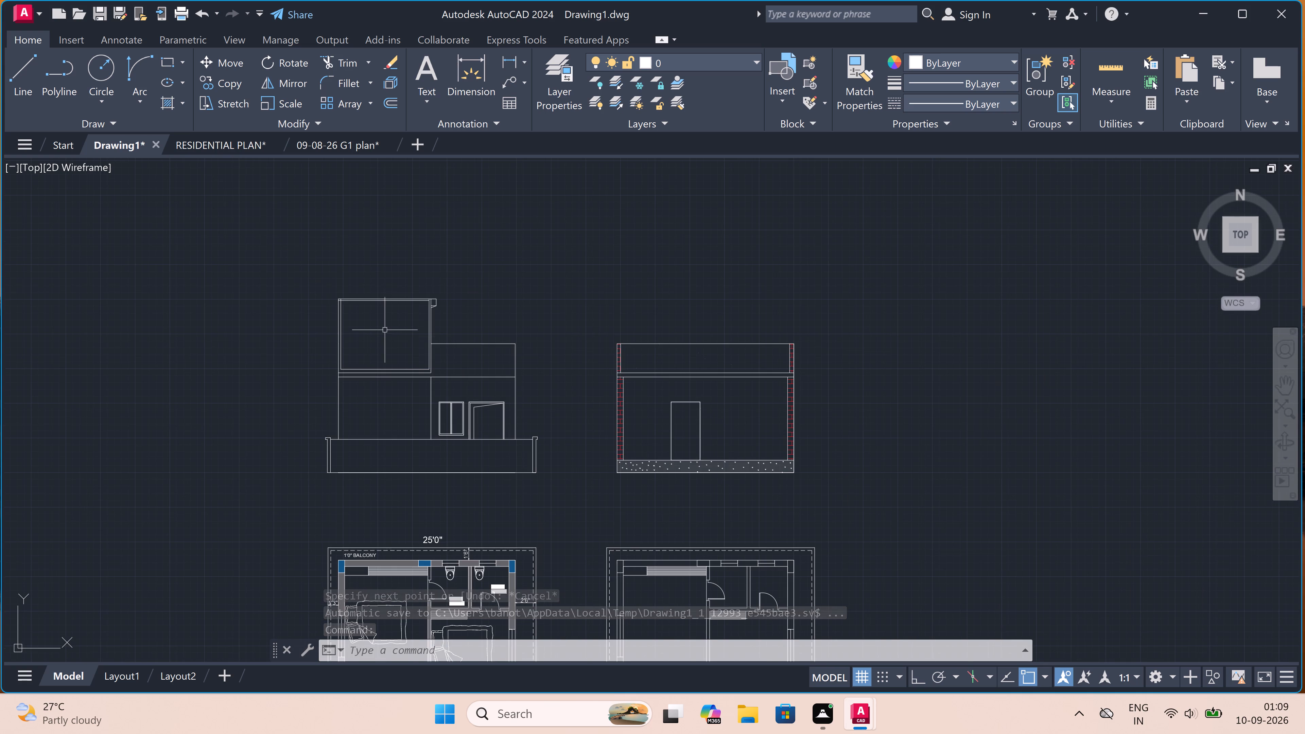
scroll(457, 347, up, 2)
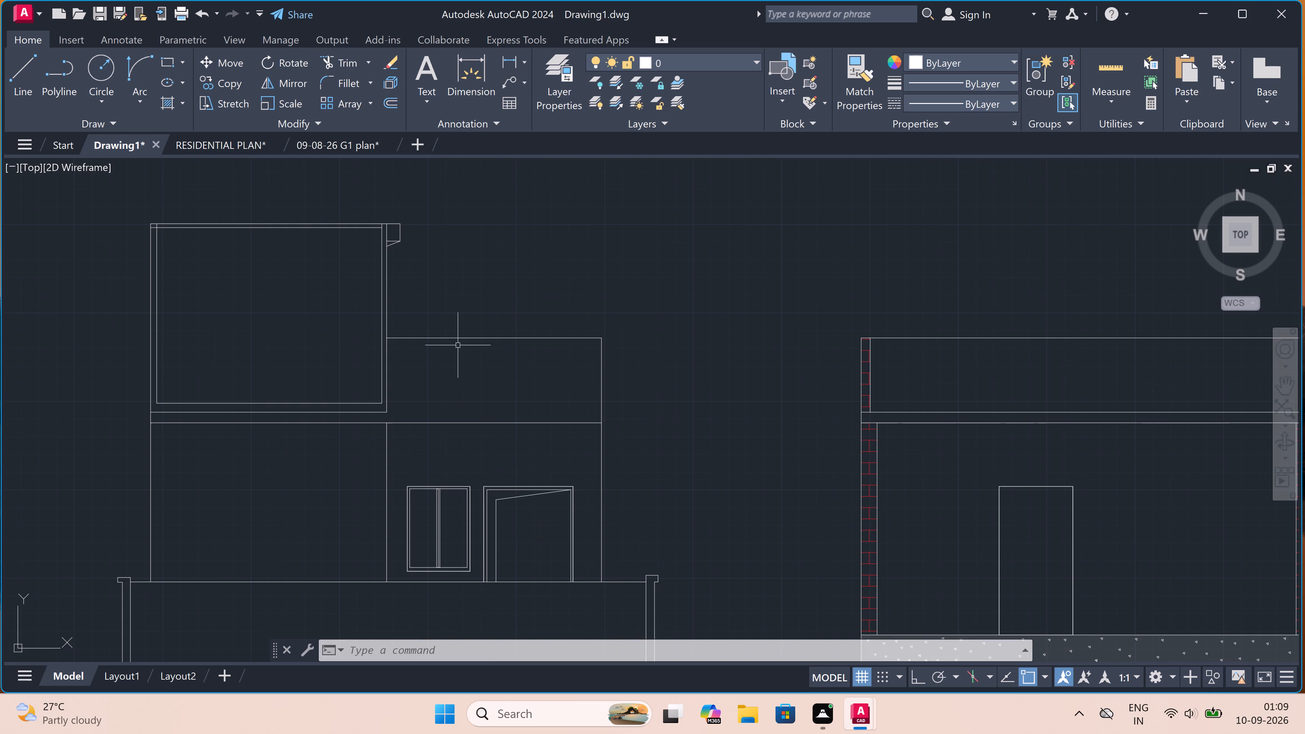
scroll(459, 344, down, 2)
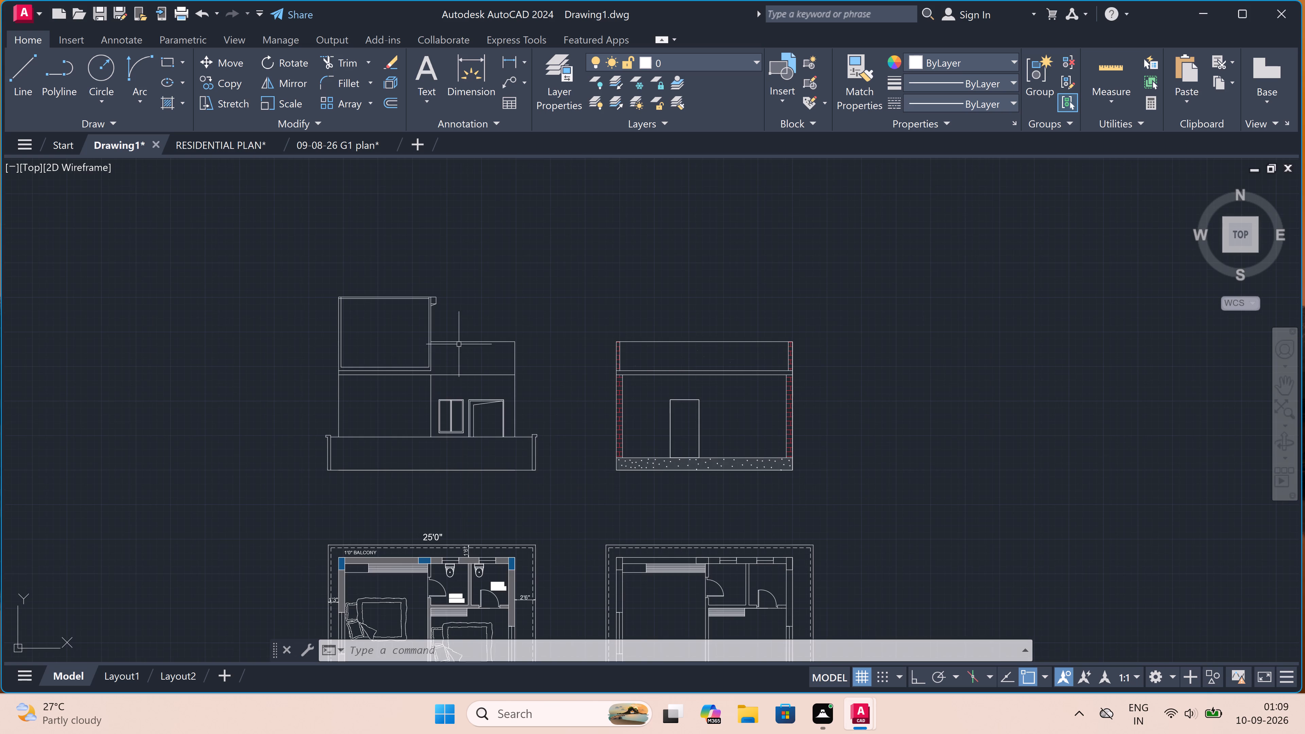
scroll(397, 450, up, 1)
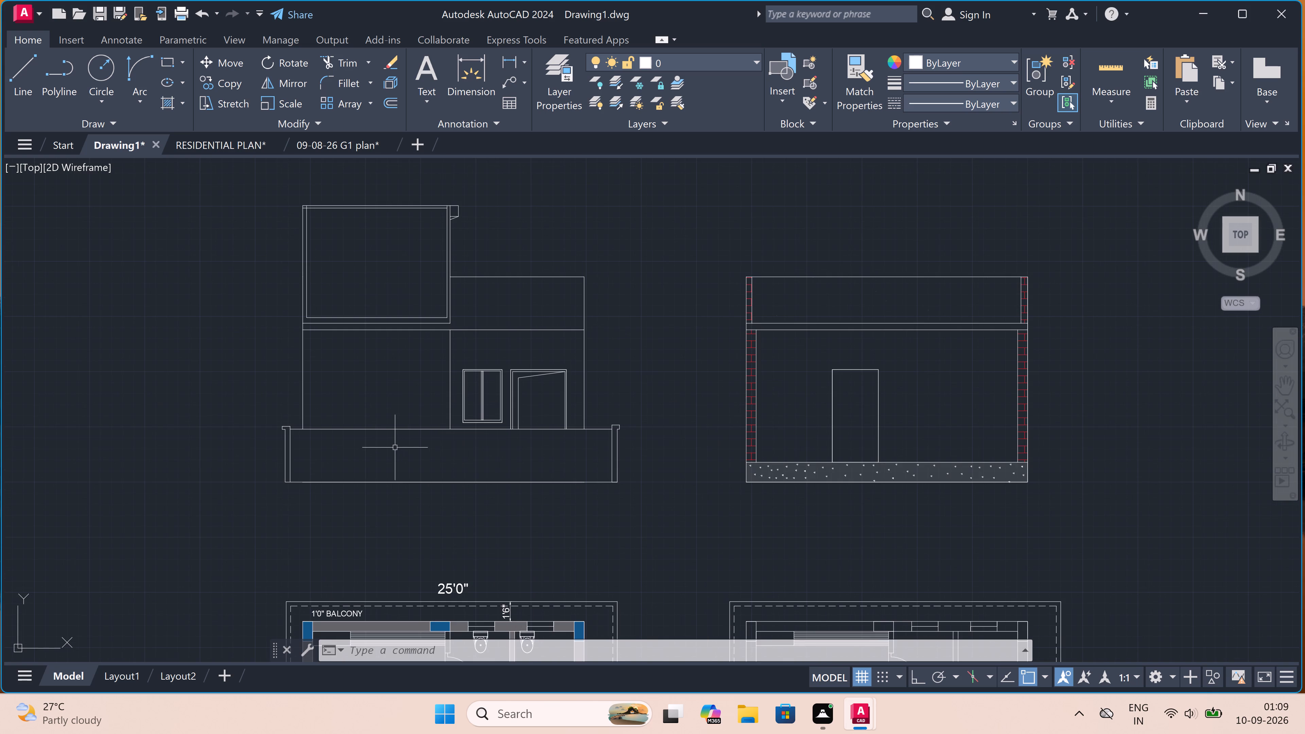
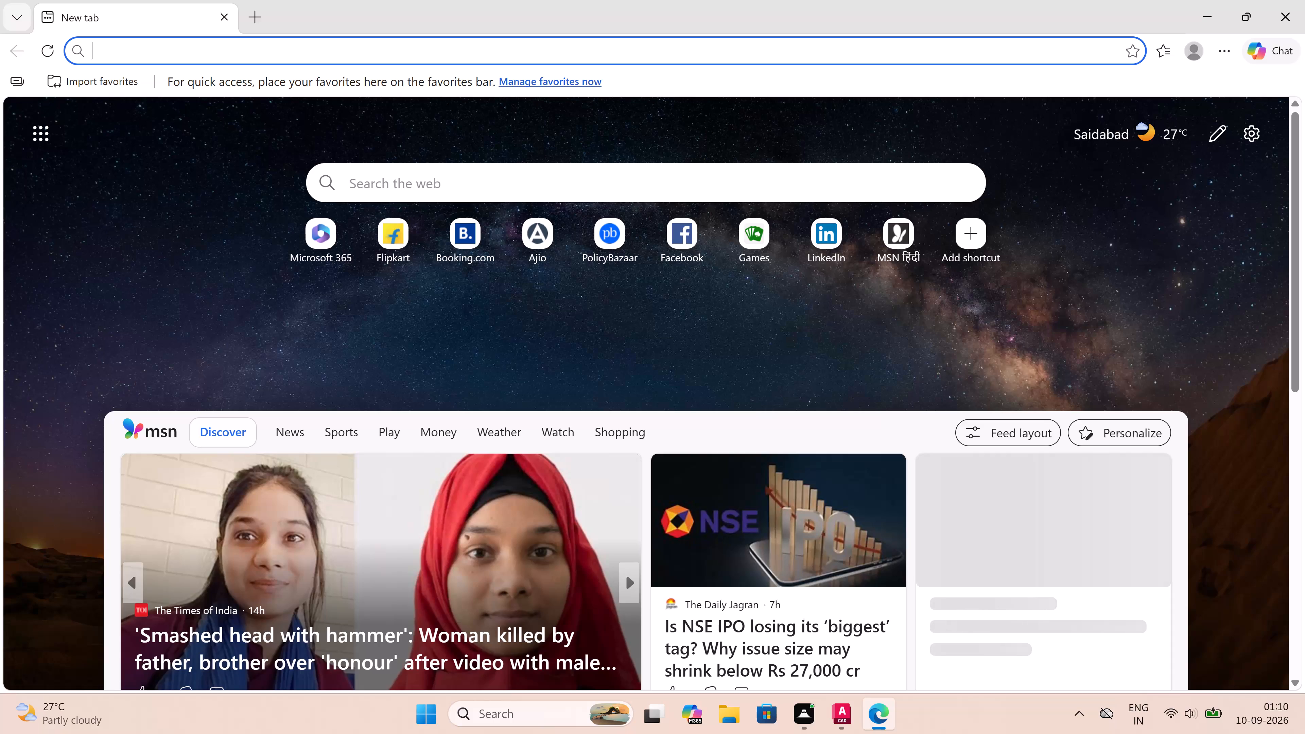
Search the web for "gate for cad blocks".
click(413, 186)
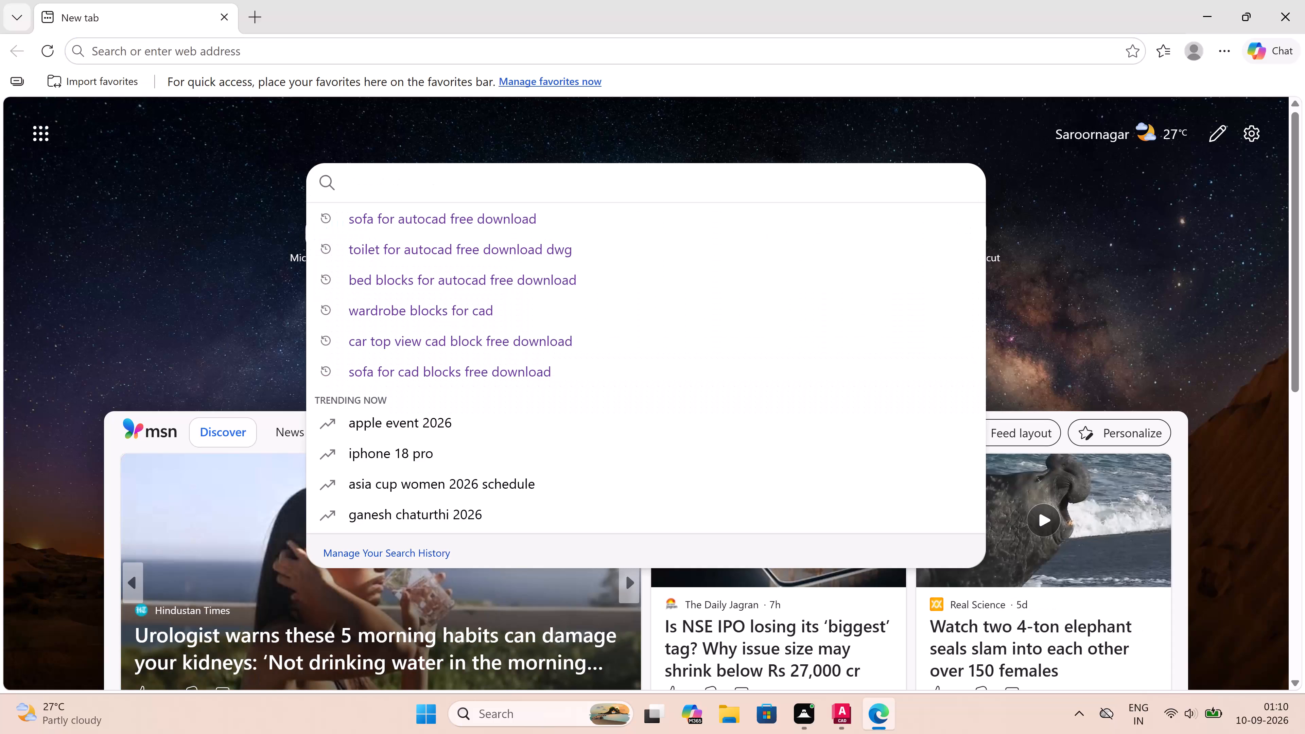
text(gate)
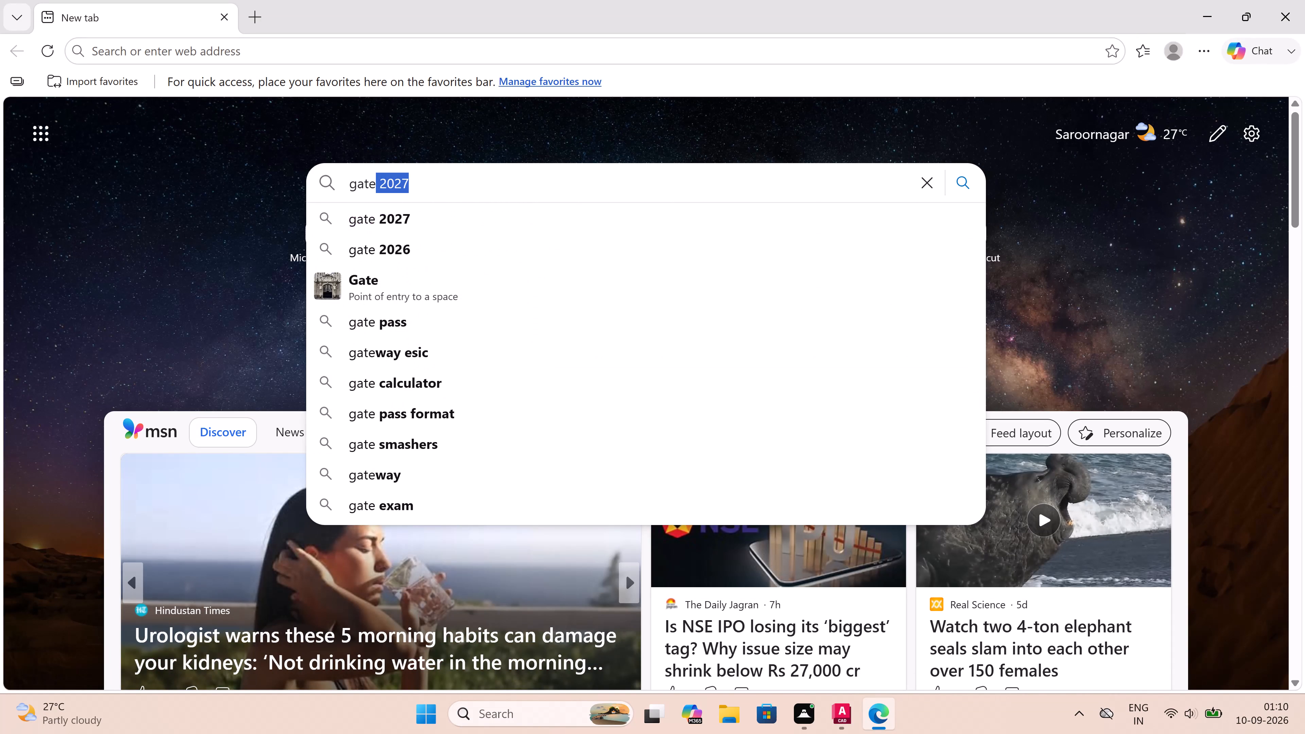
key(space)
text(for)
key(space)
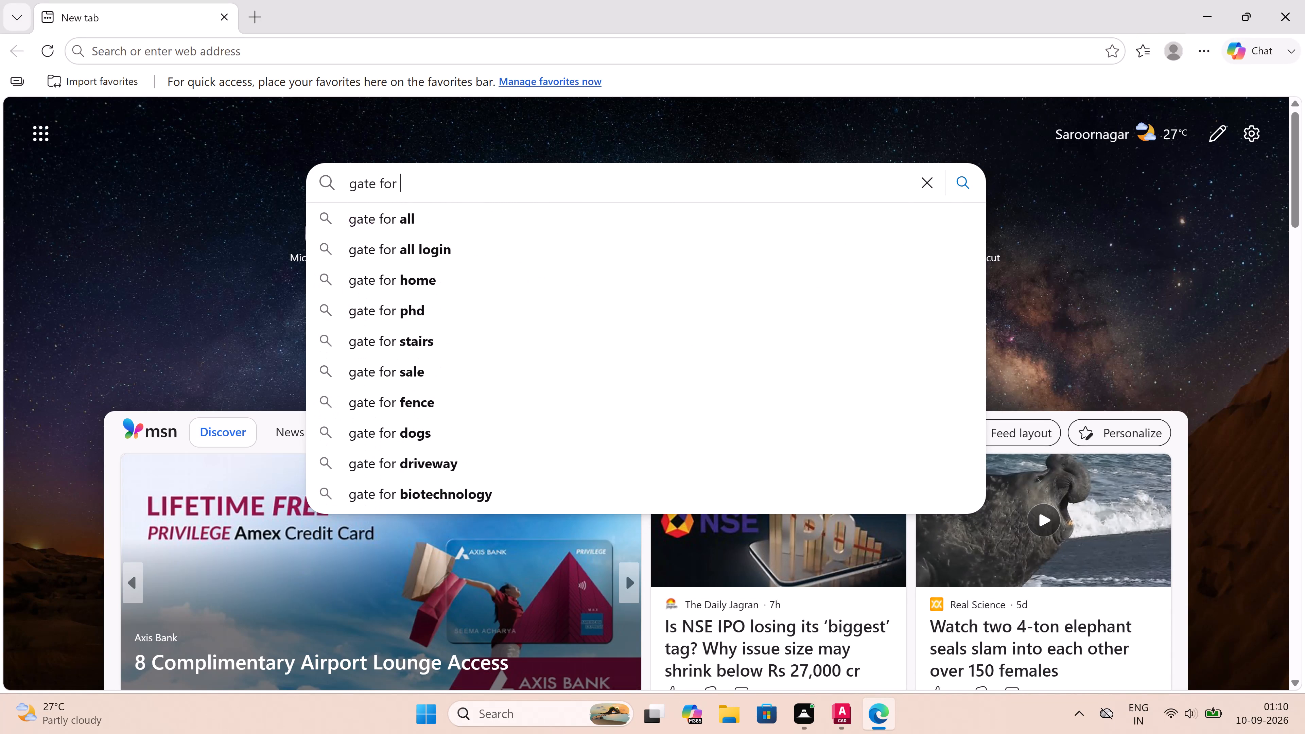
text(cad)
key(space)
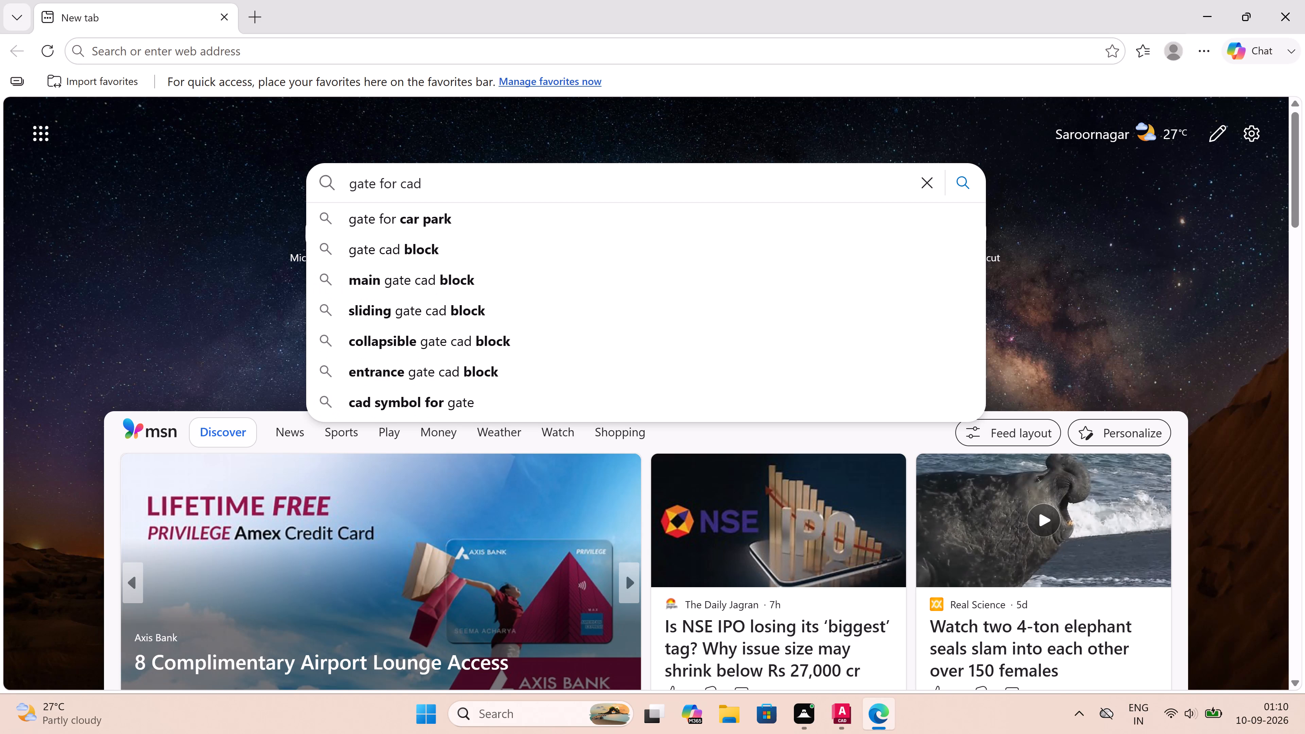
text(blocks)
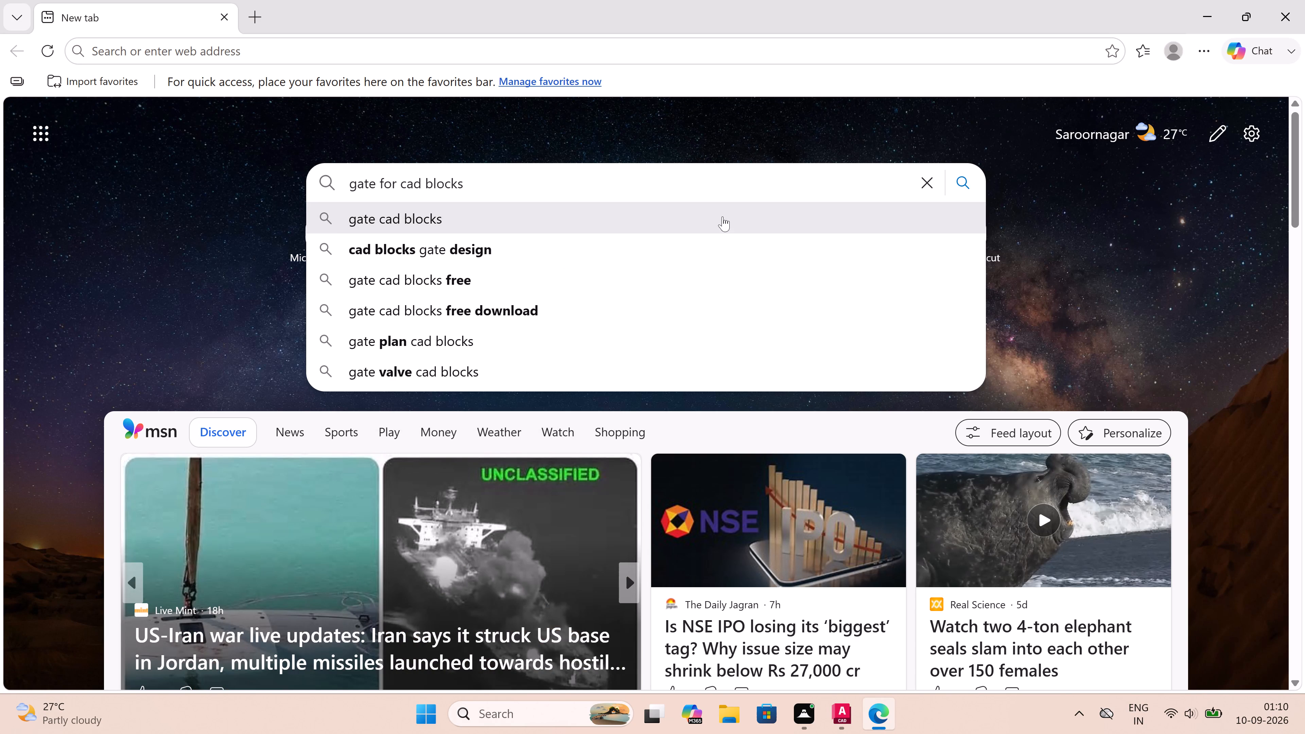
click(956, 180)
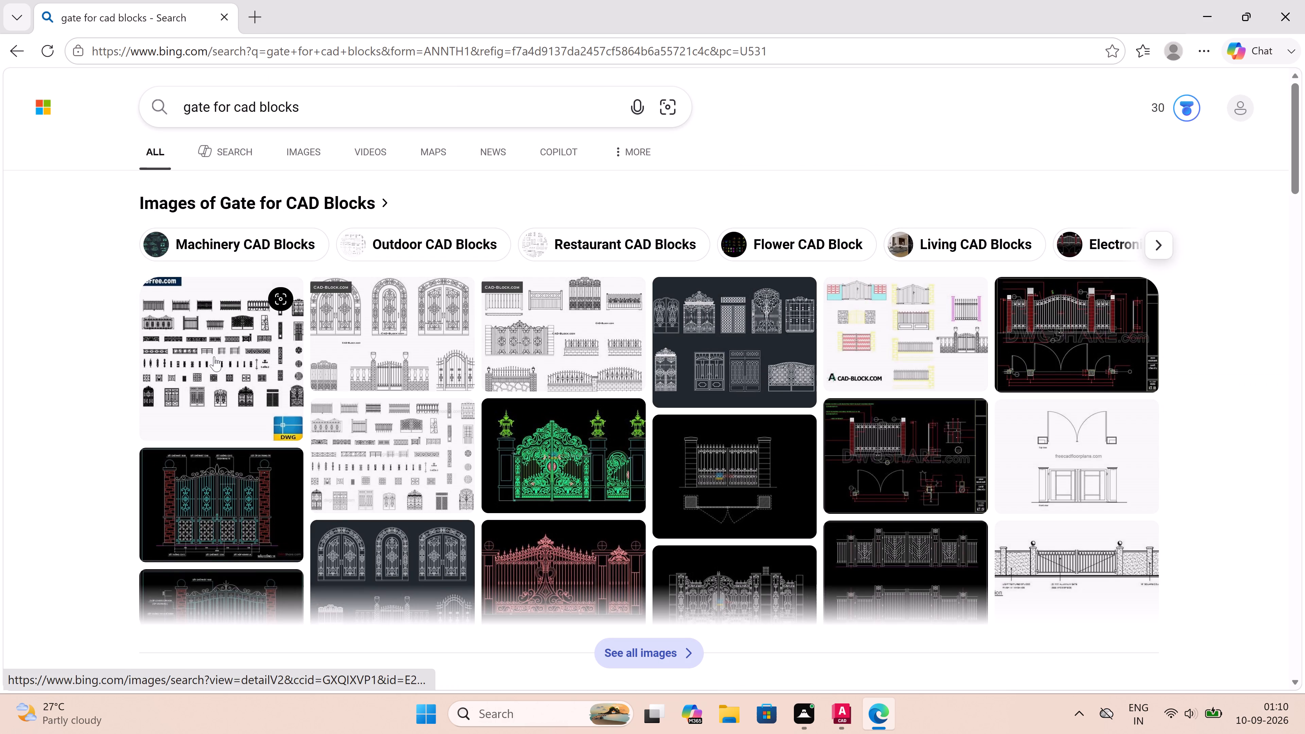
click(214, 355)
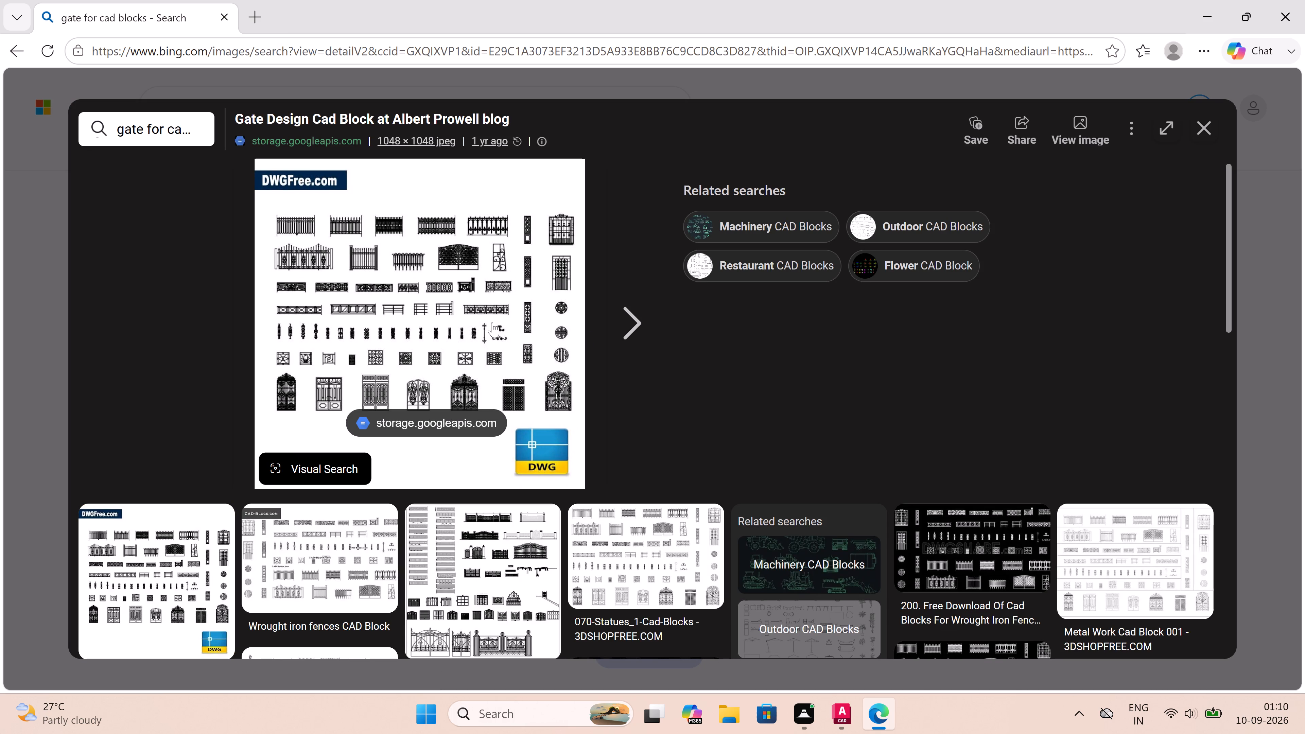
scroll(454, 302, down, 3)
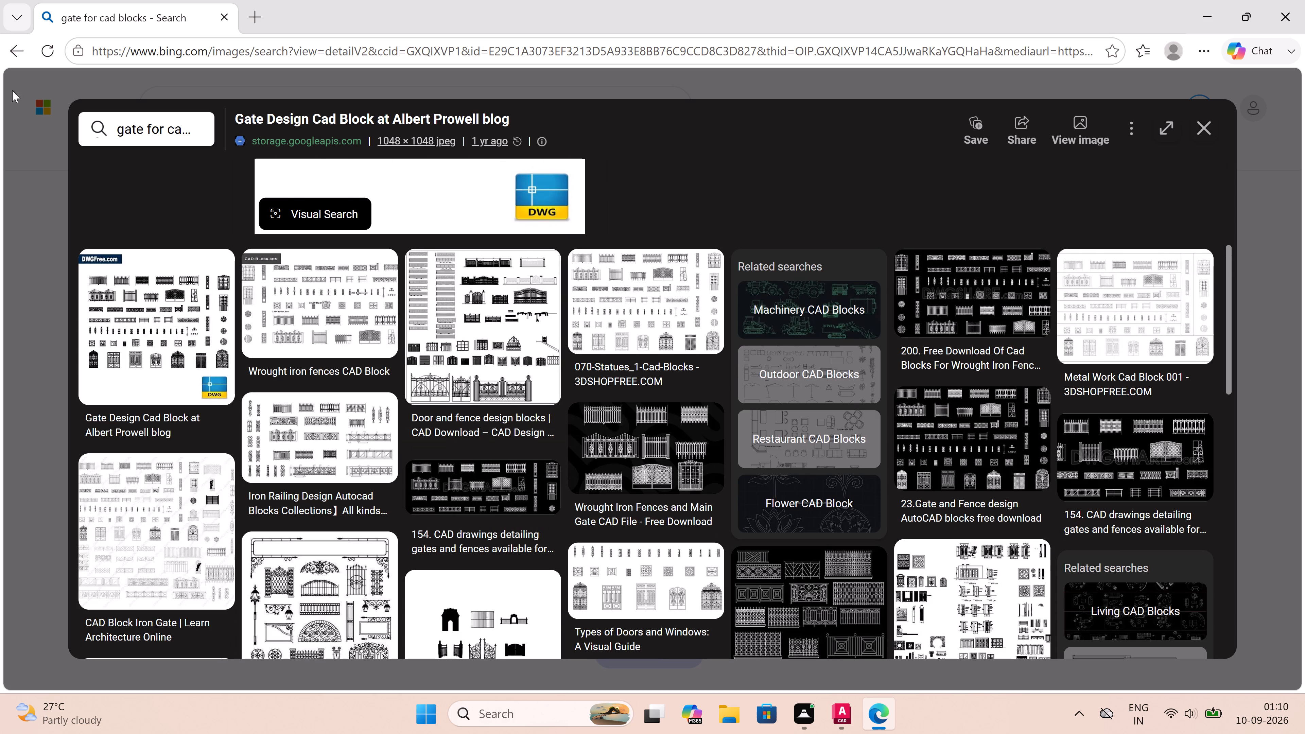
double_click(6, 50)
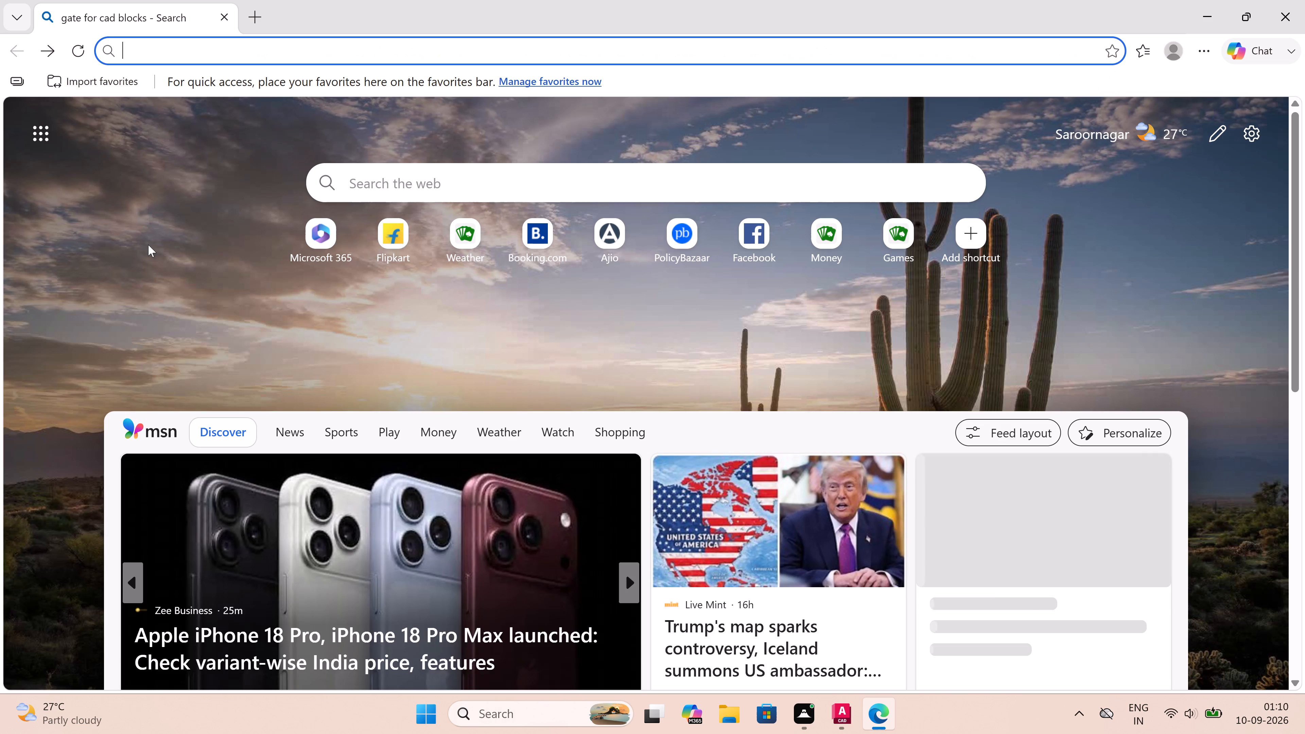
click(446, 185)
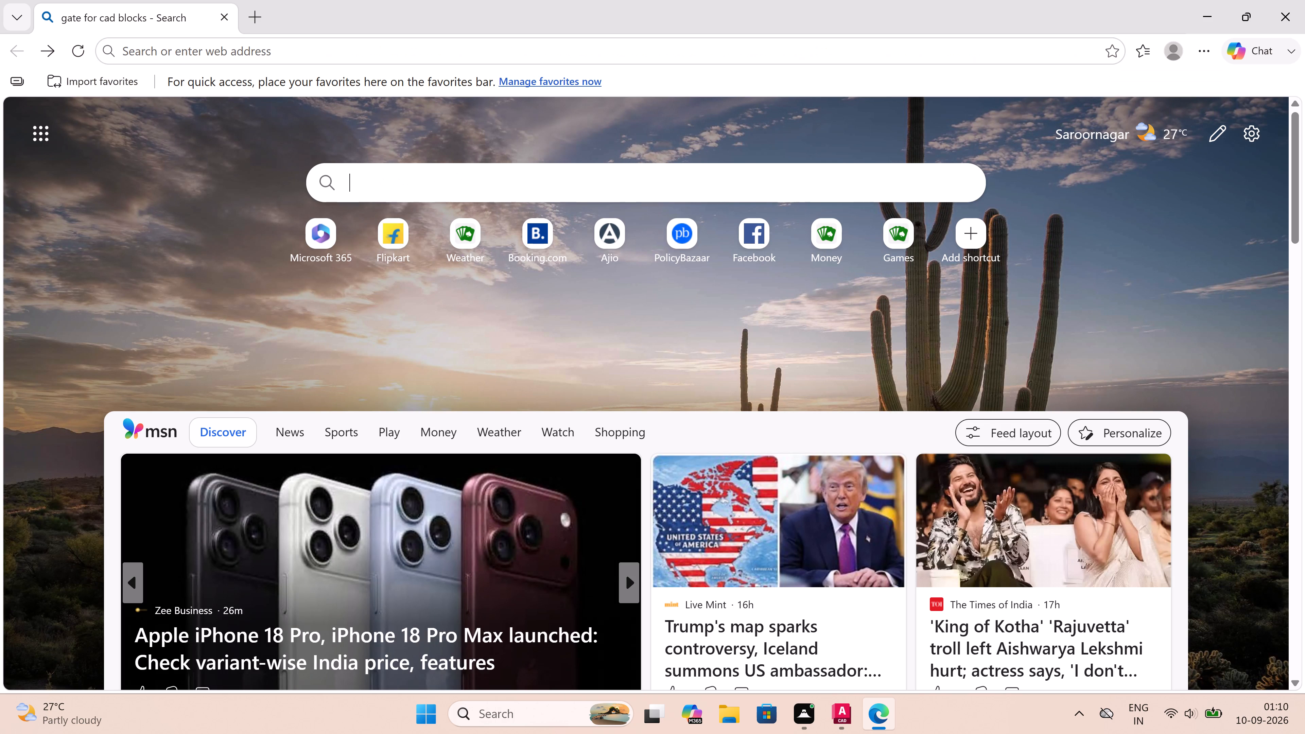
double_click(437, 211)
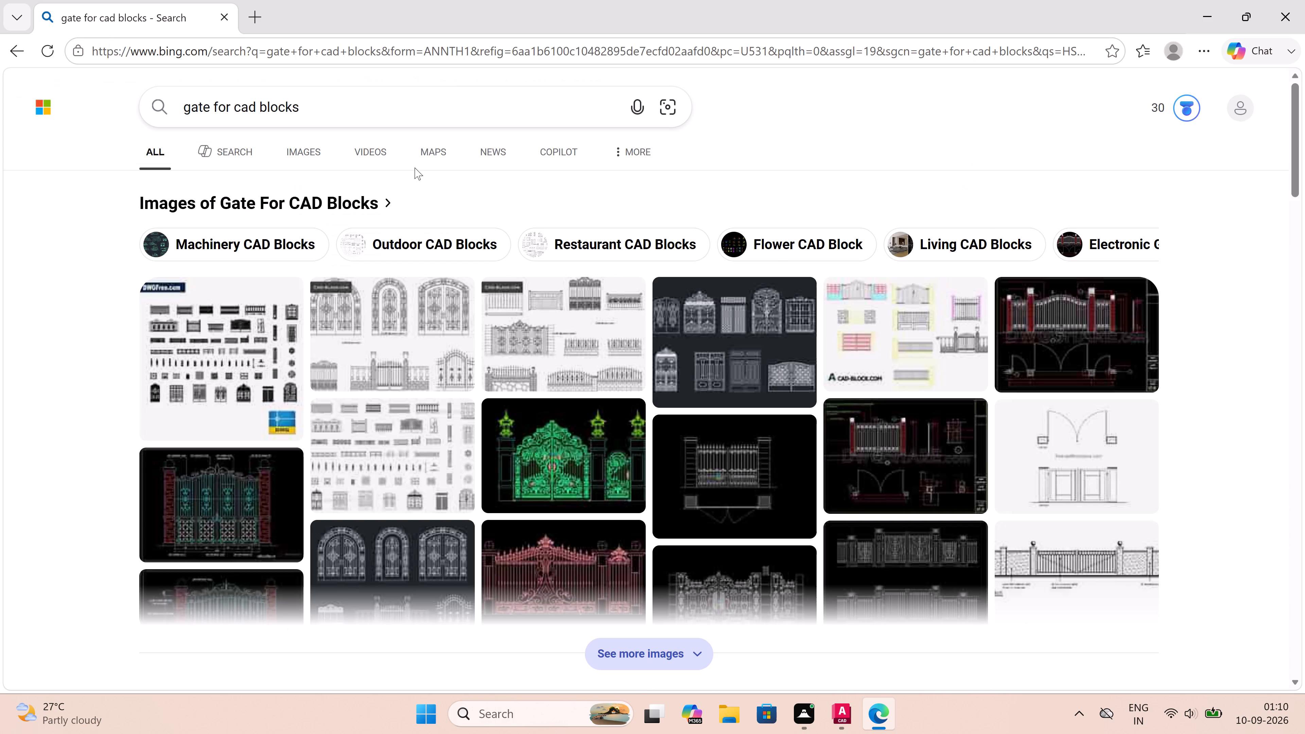
Open the cad-block.com result "Gates, Fences free CAD Blocks download, drawings".
scroll(409, 192, down, 3)
scroll(342, 248, down, 4)
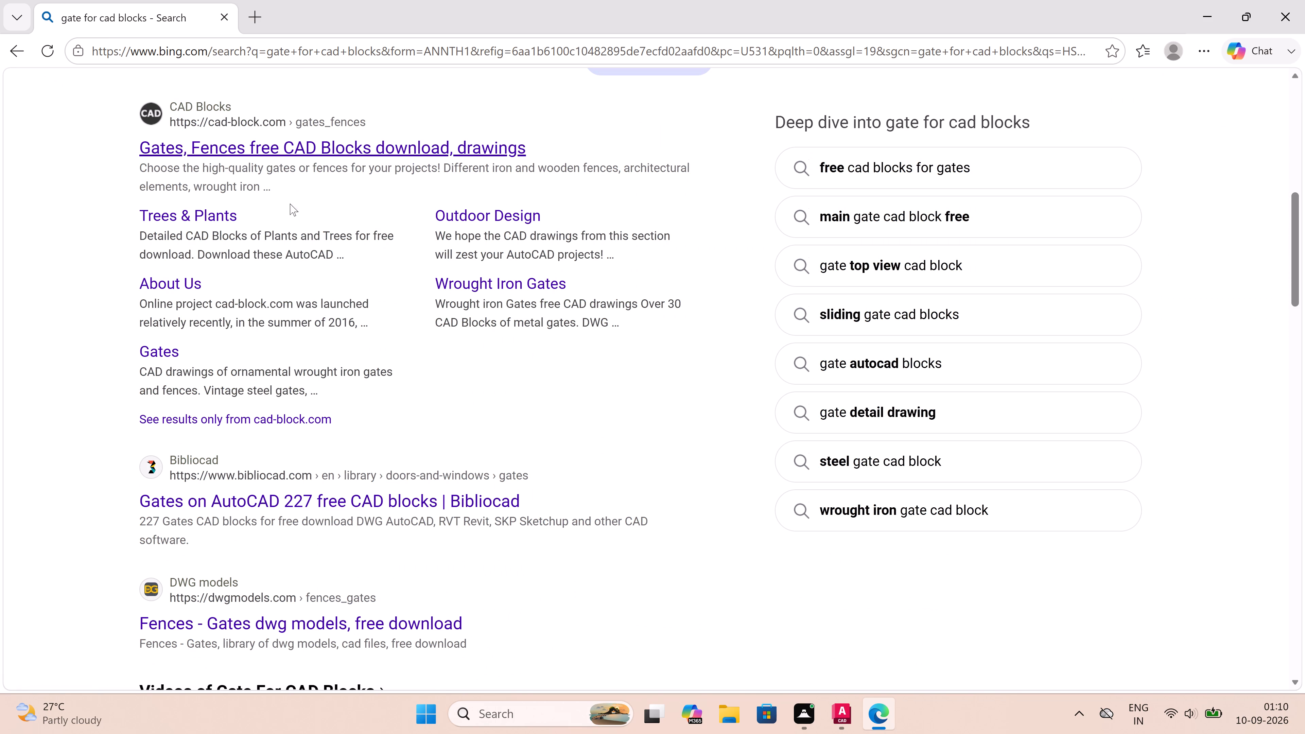
double_click(279, 148)
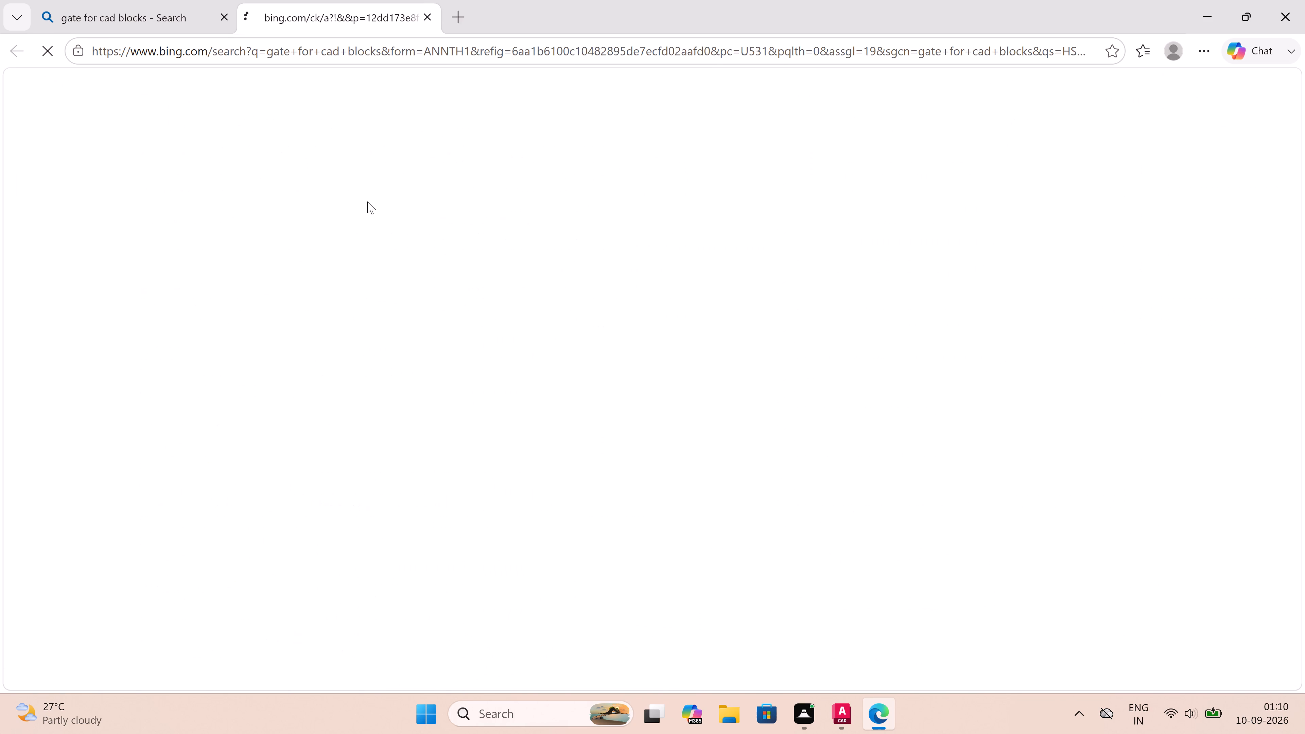
Find the Wrought iron Gates block set among the gates and fences and download its DWG file.
scroll(369, 200, down, 2)
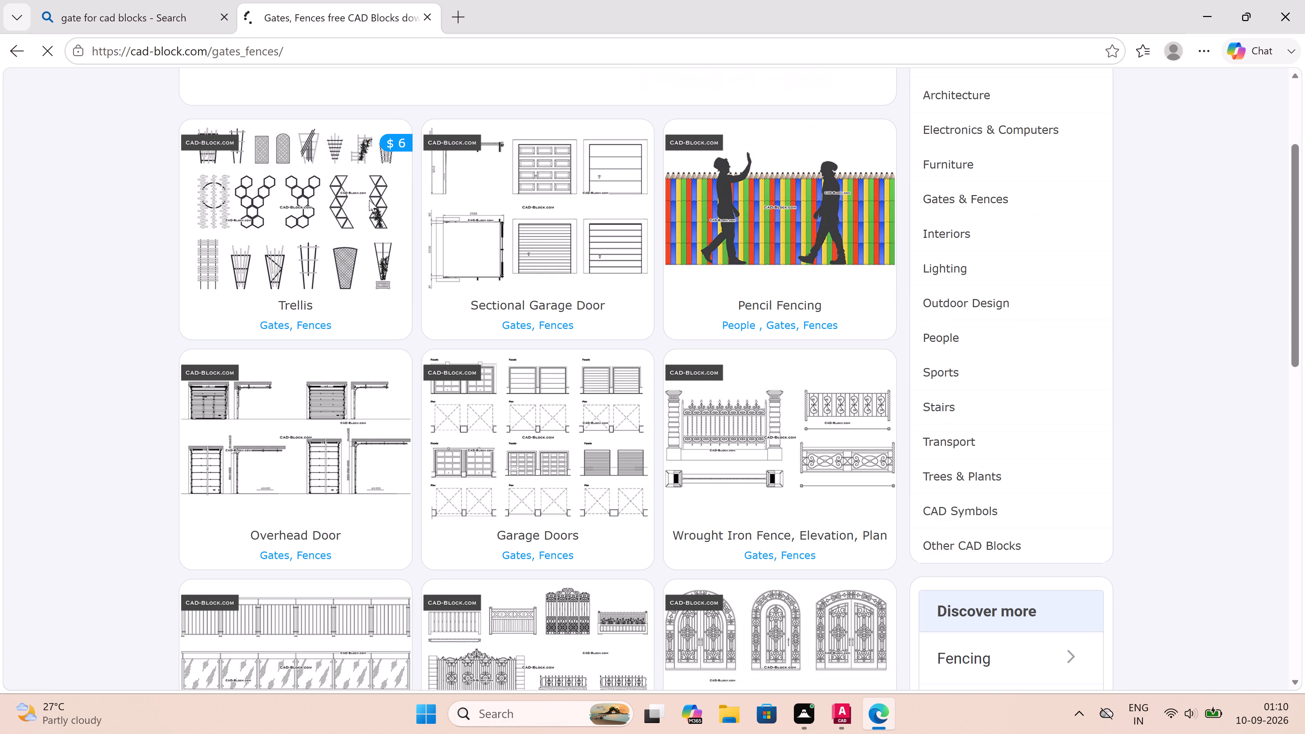
scroll(381, 271, down, 6)
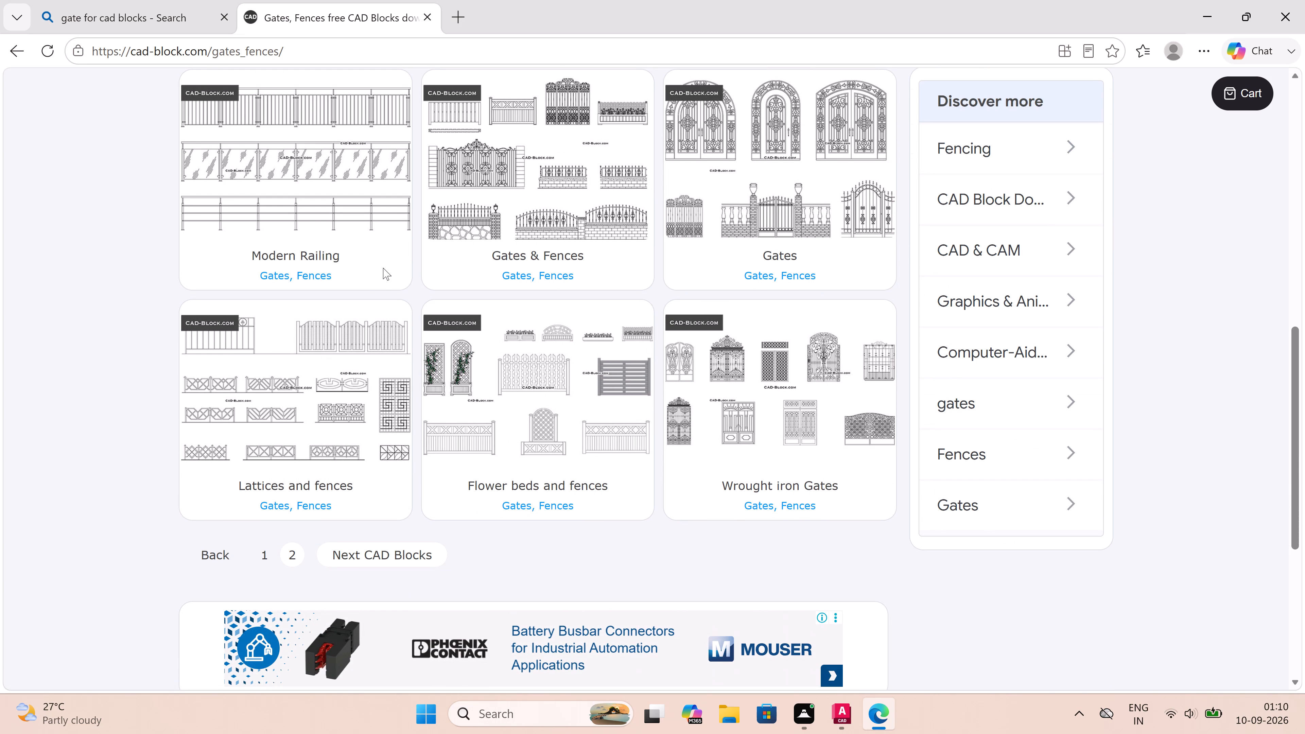
click(811, 388)
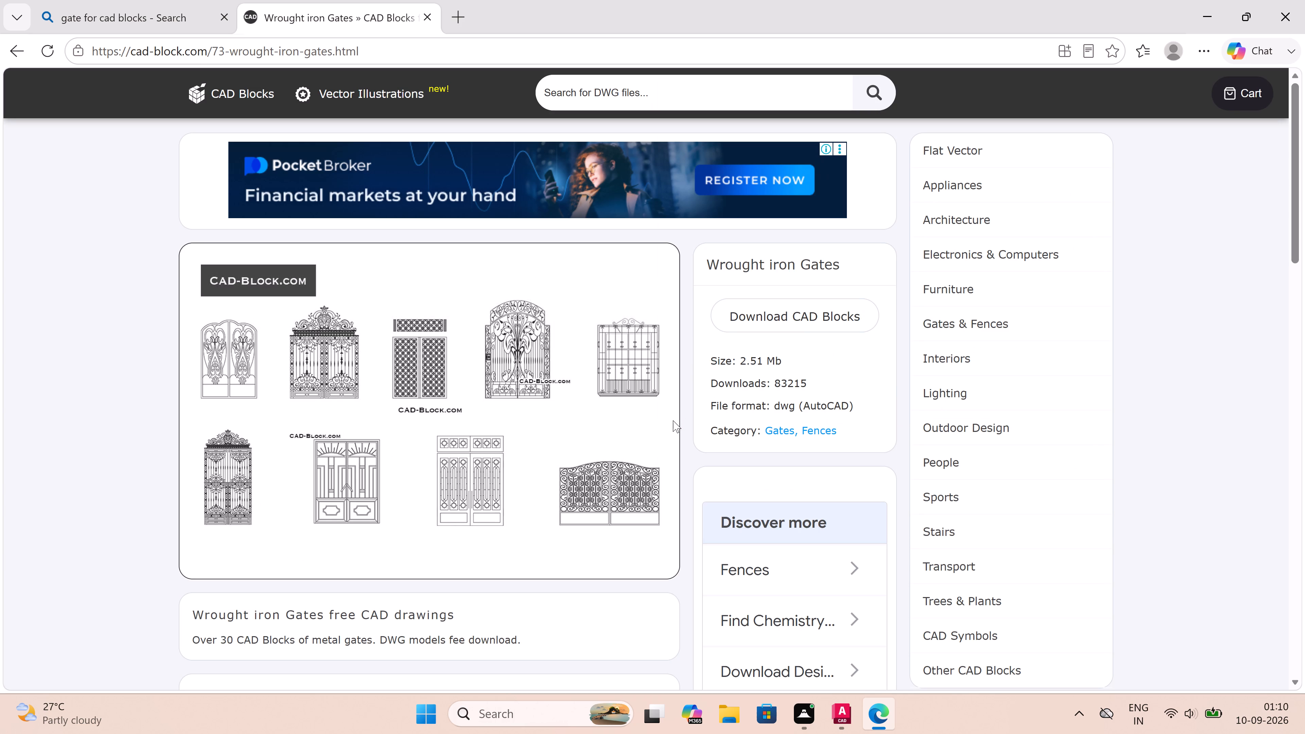
click(780, 316)
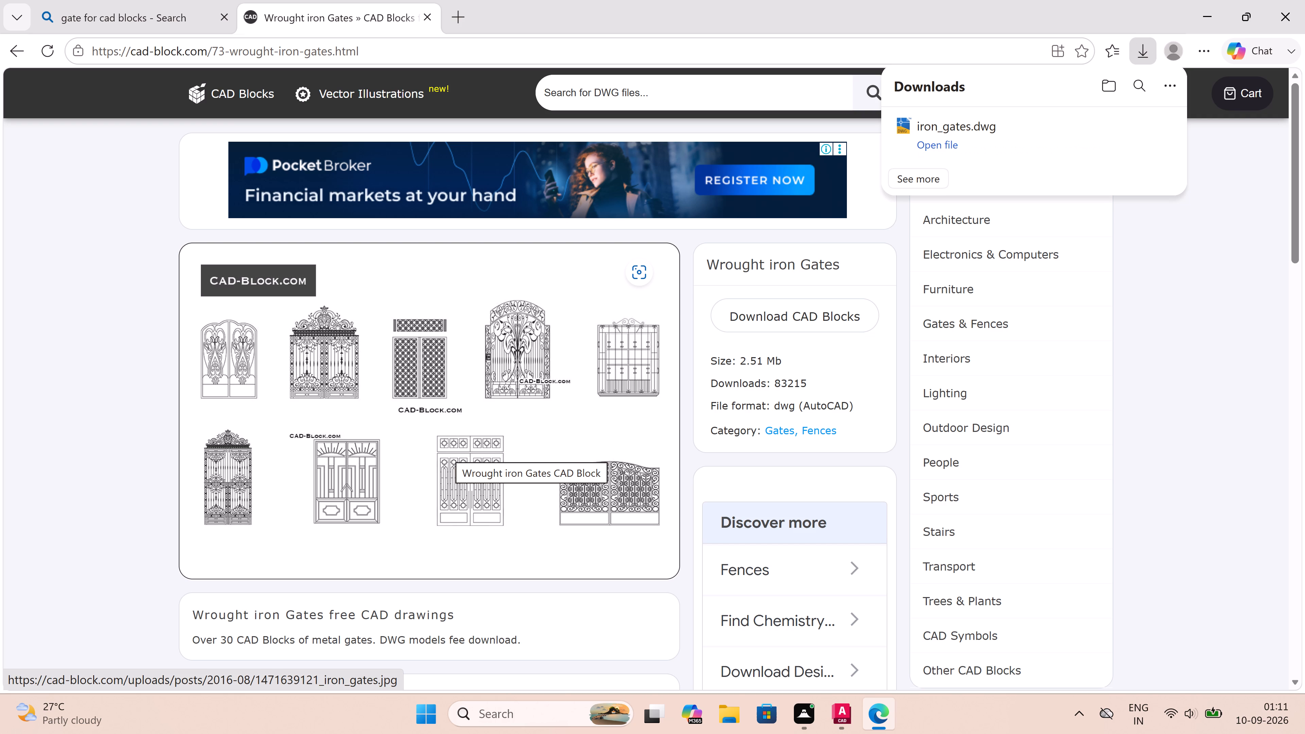
Open the downloaded iron_gates.dwg in AutoCAD.
click(1012, 133)
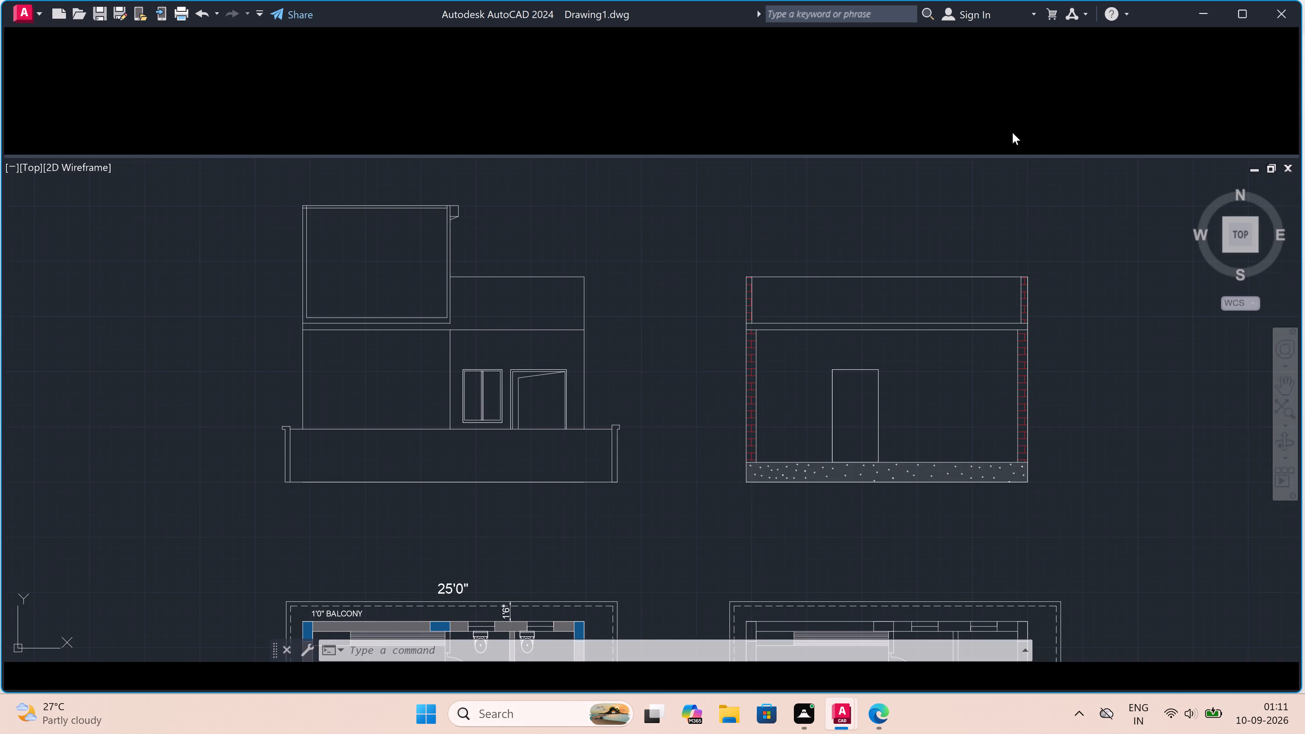
Copy the first arched double-leaf gate of the upper row from iron_gates and paste it into Drawing1 beside the existing drawings.
scroll(669, 274, down, 1)
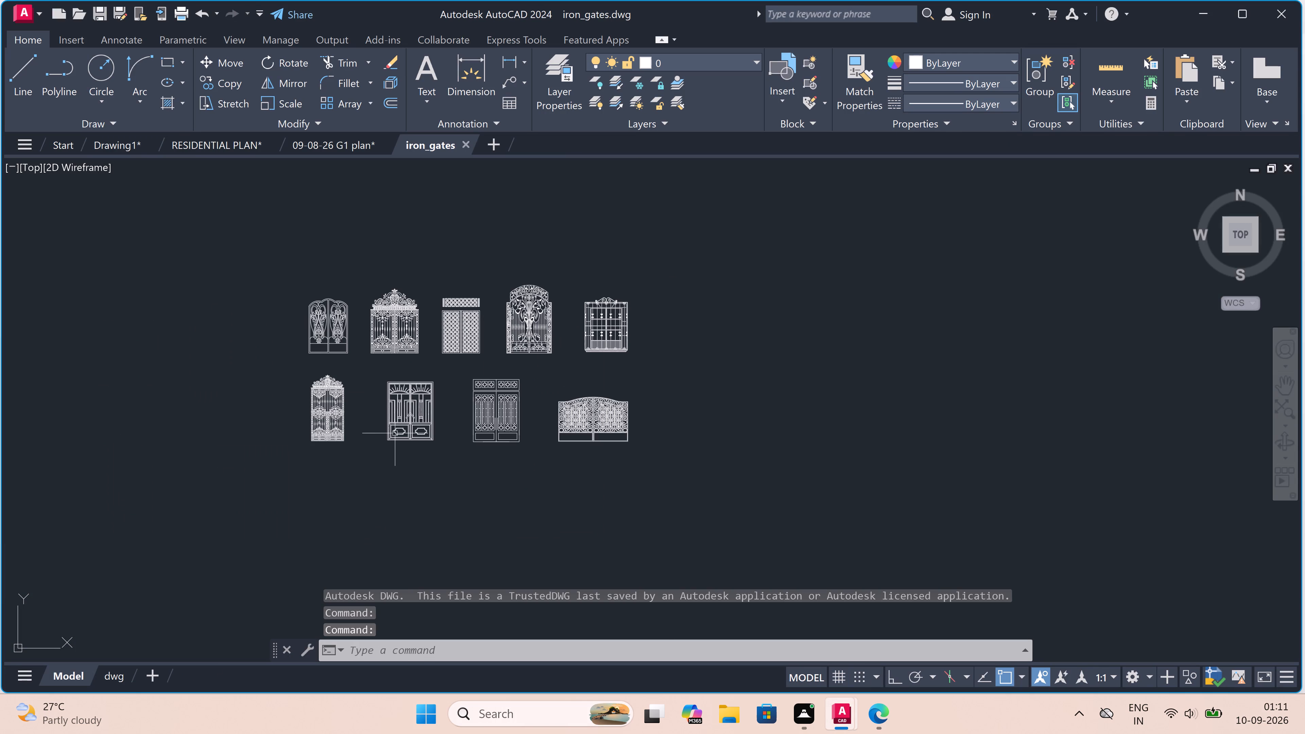
scroll(328, 313, up, 2)
click(407, 264)
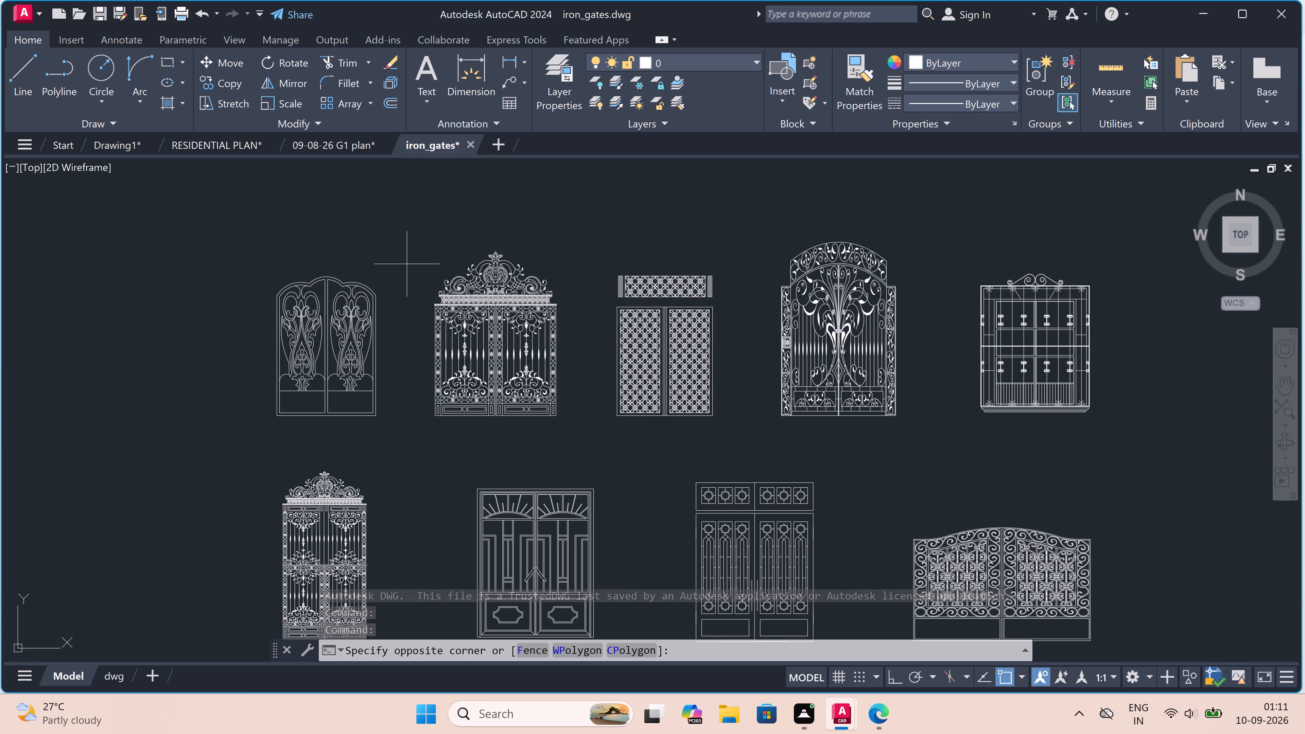
click(229, 432)
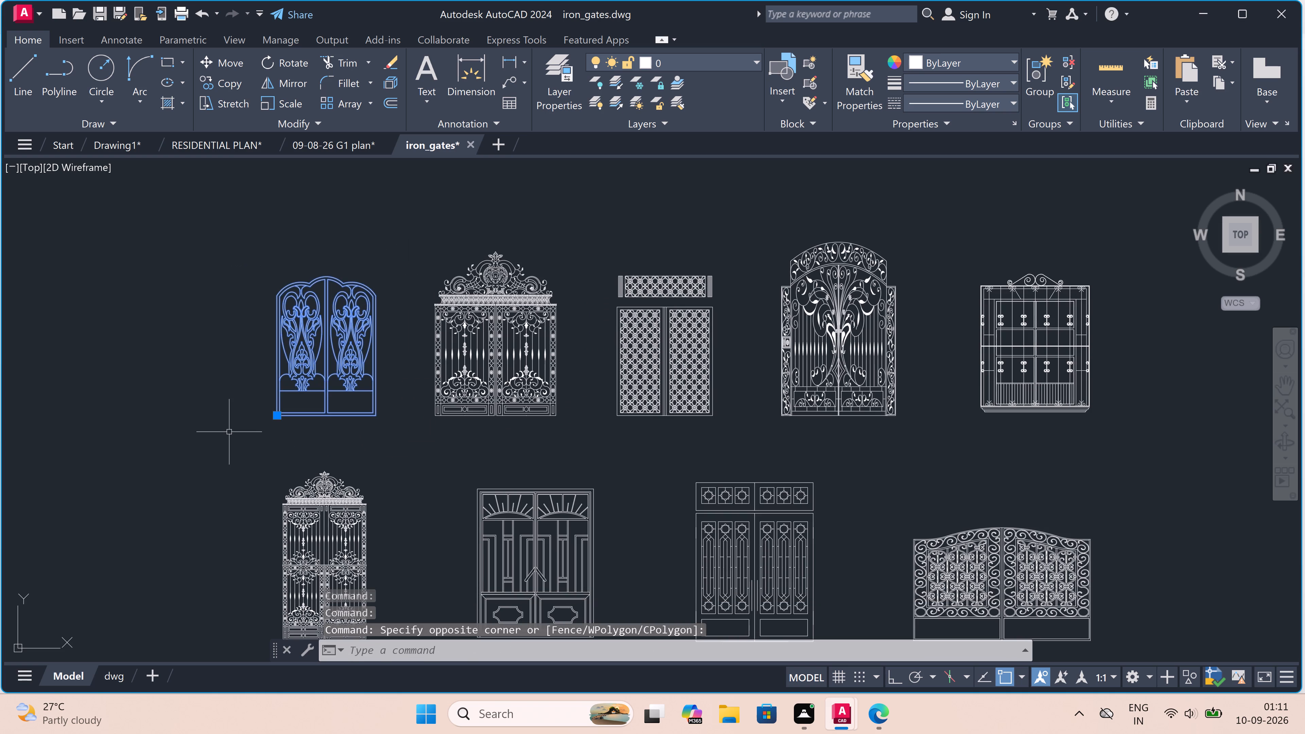
key(ctrl+c)
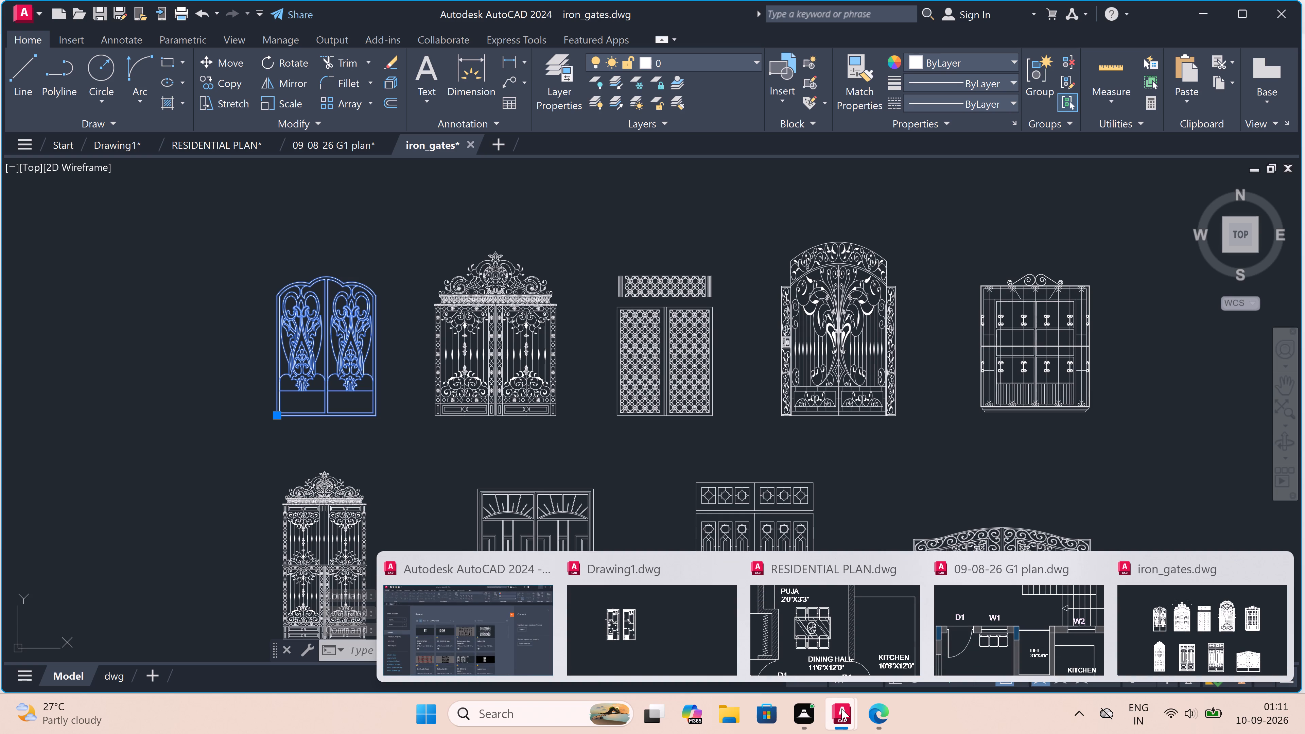
click(721, 629)
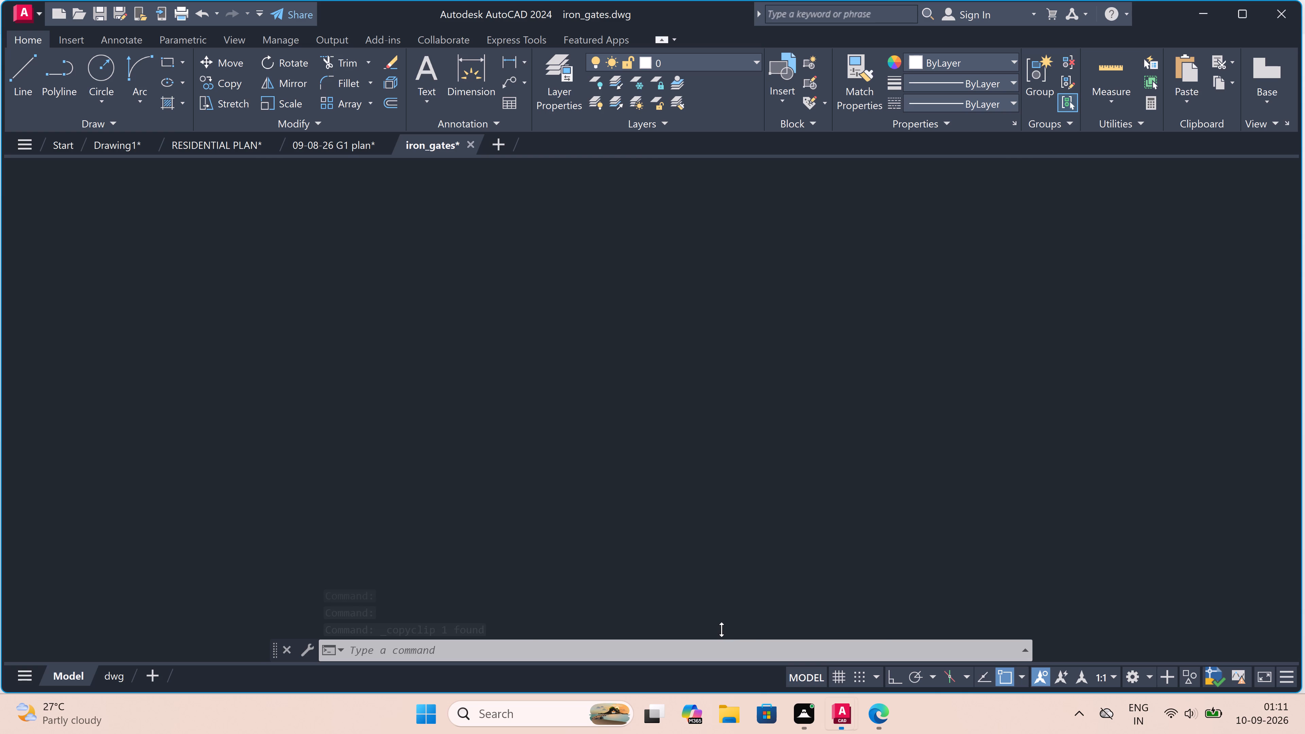
key(ctrl+v)
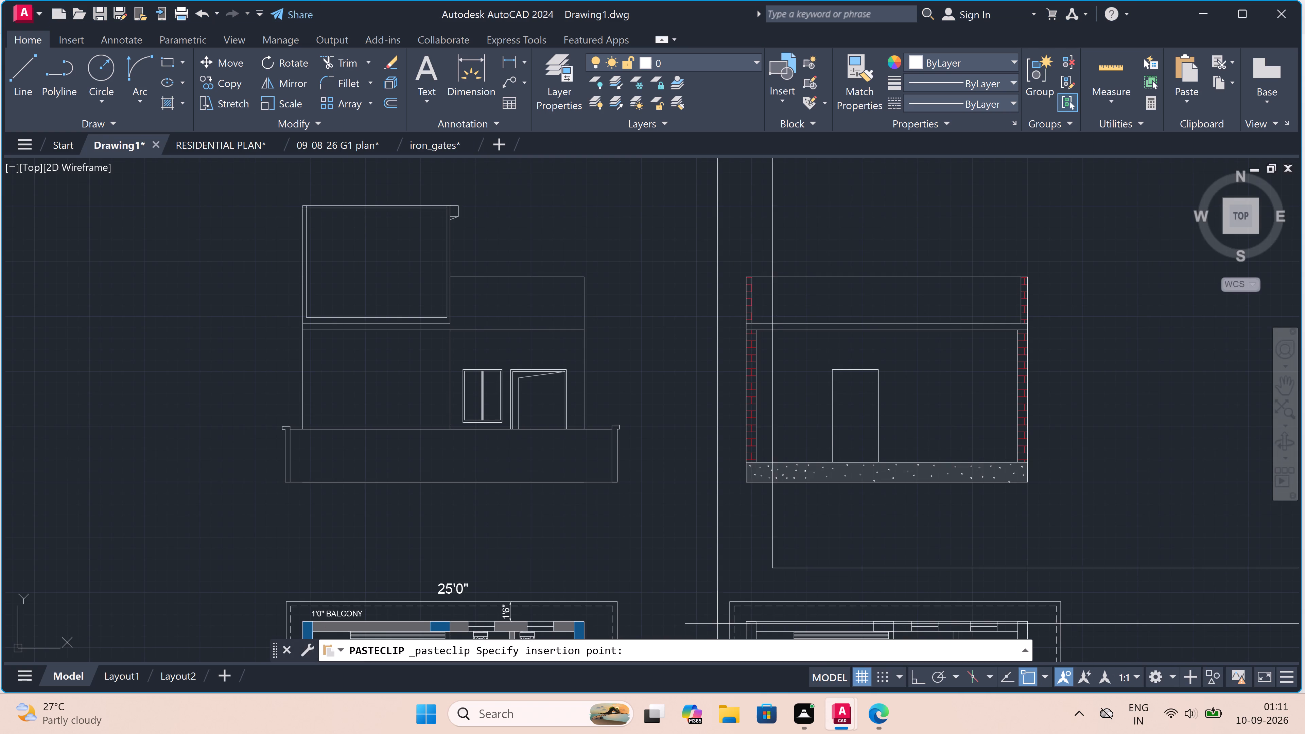
scroll(549, 471, down, 8)
click(612, 470)
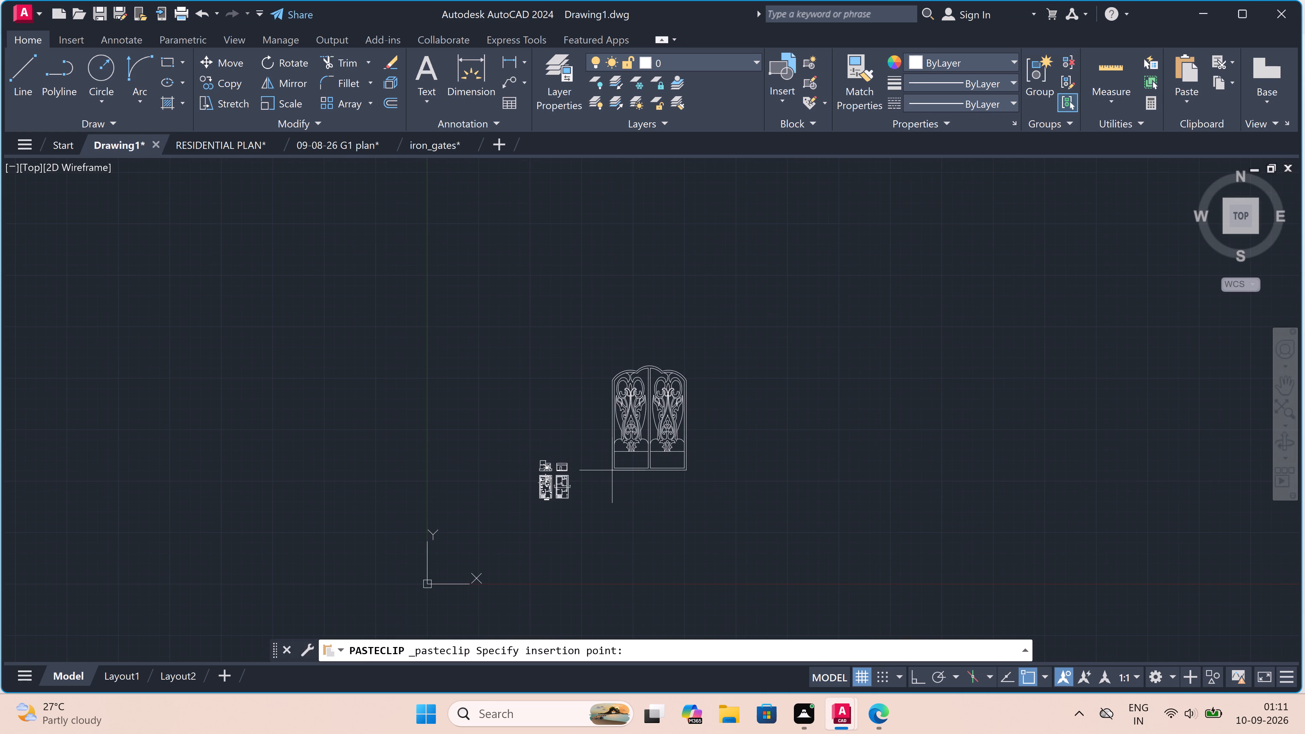
Scale the pasted gate down freehand to a small fraction of its size, from a base point within its ornament.
drag(764, 318, 745, 341)
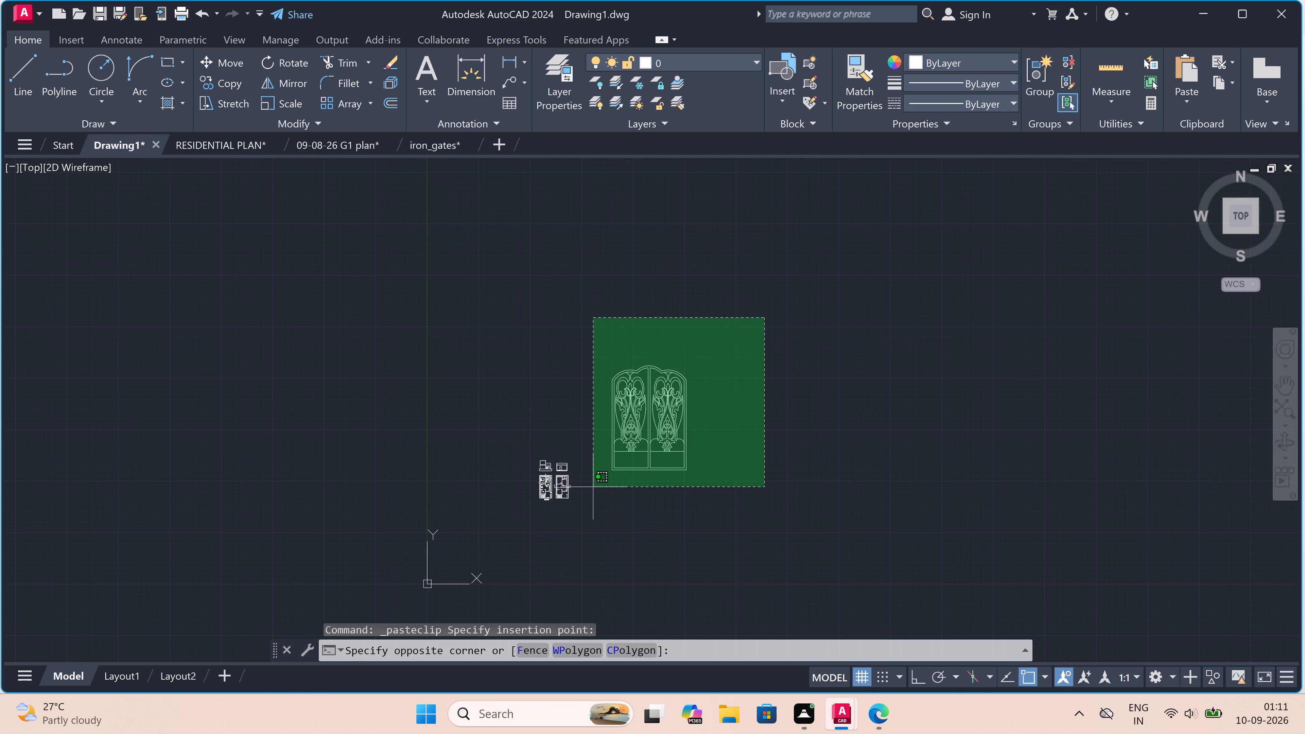
click(602, 483)
click(290, 99)
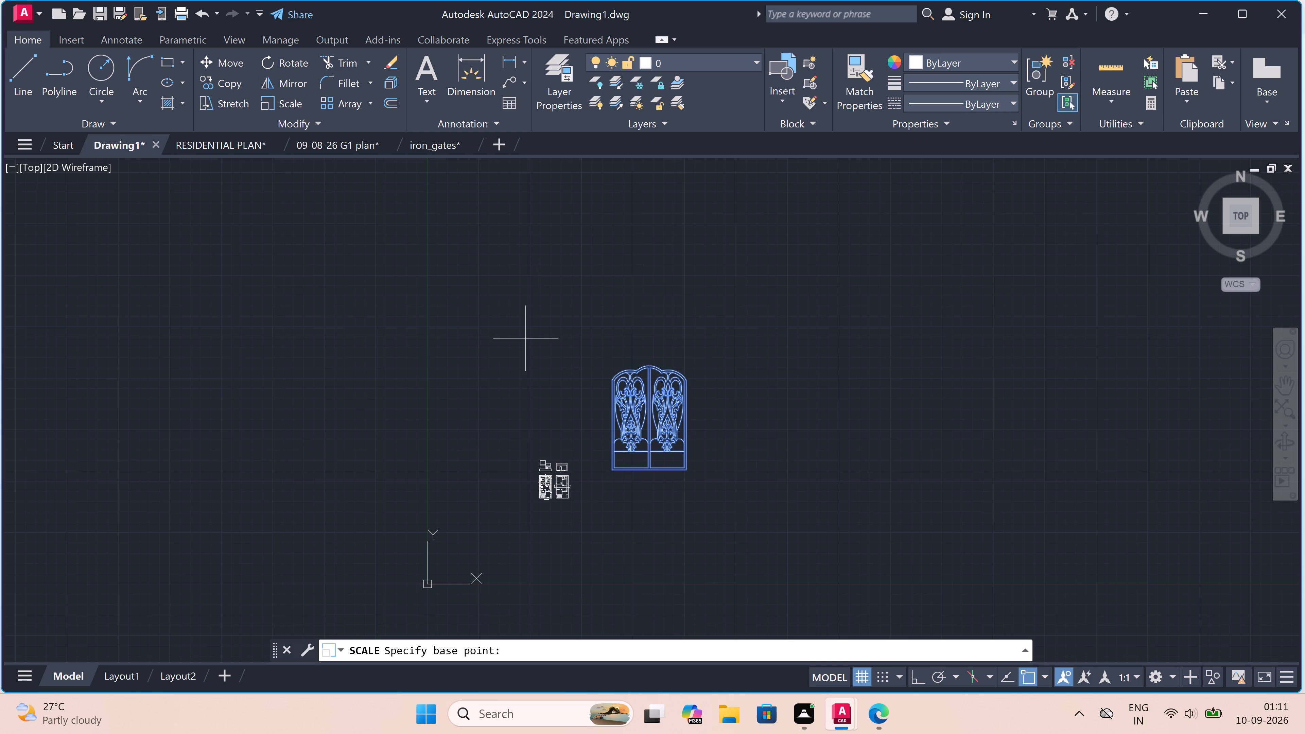
click(633, 434)
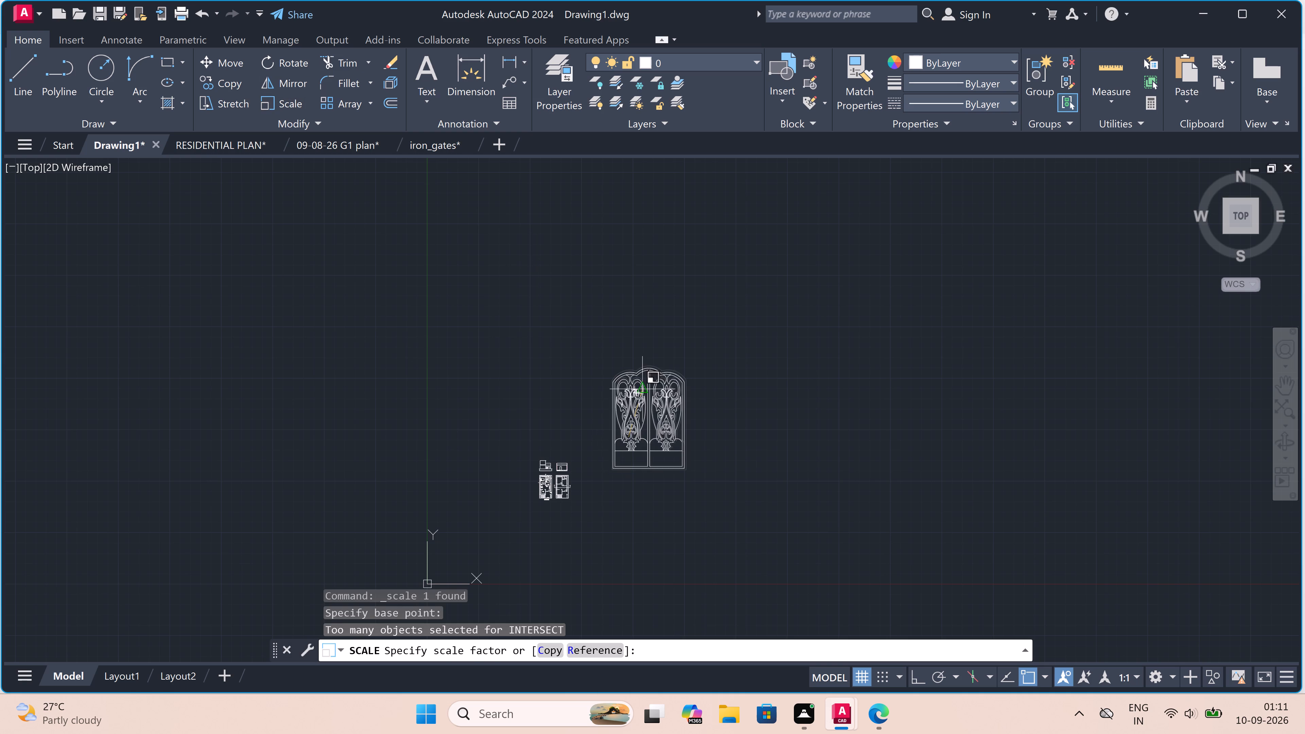
scroll(644, 388, down, 4)
scroll(637, 406, up, 3)
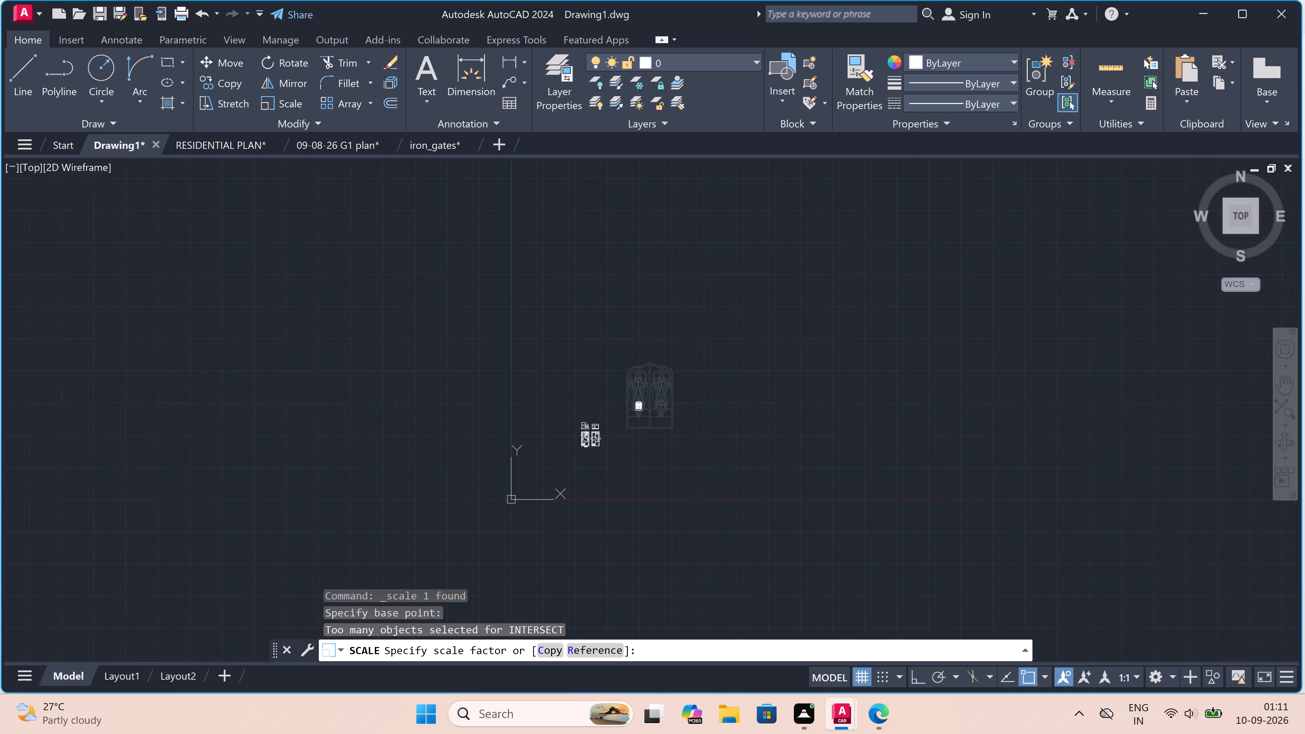
scroll(637, 406, up, 6)
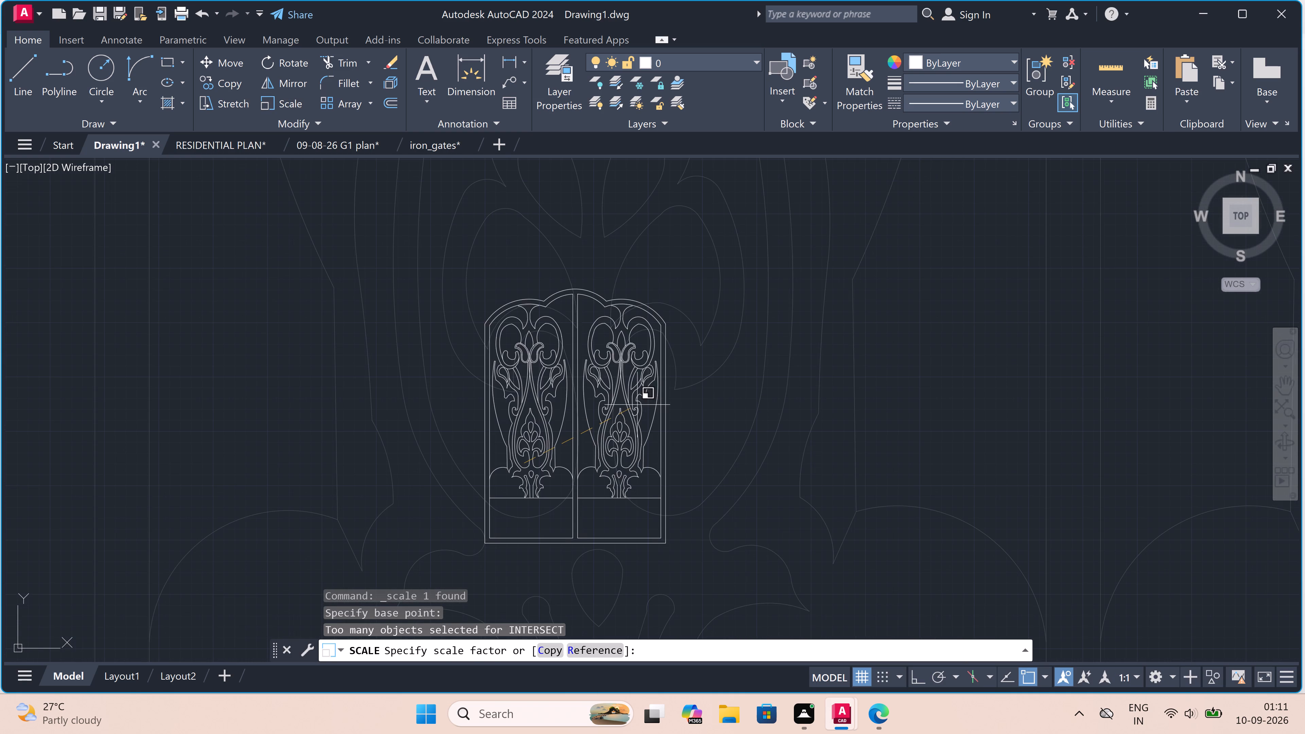
click(586, 424)
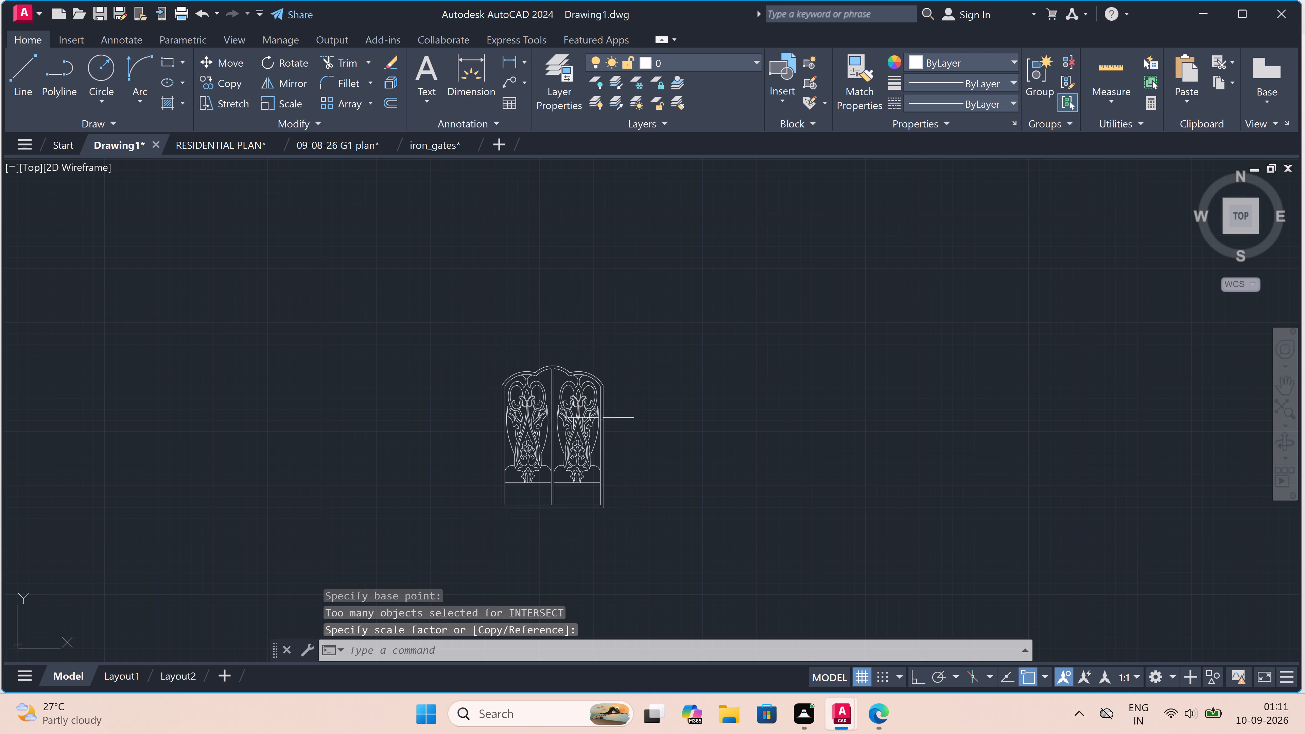
Move the scaled gate from its distant spot to the empty area just beside the front elevation's compound wall.
drag(650, 332, 602, 388)
click(379, 576)
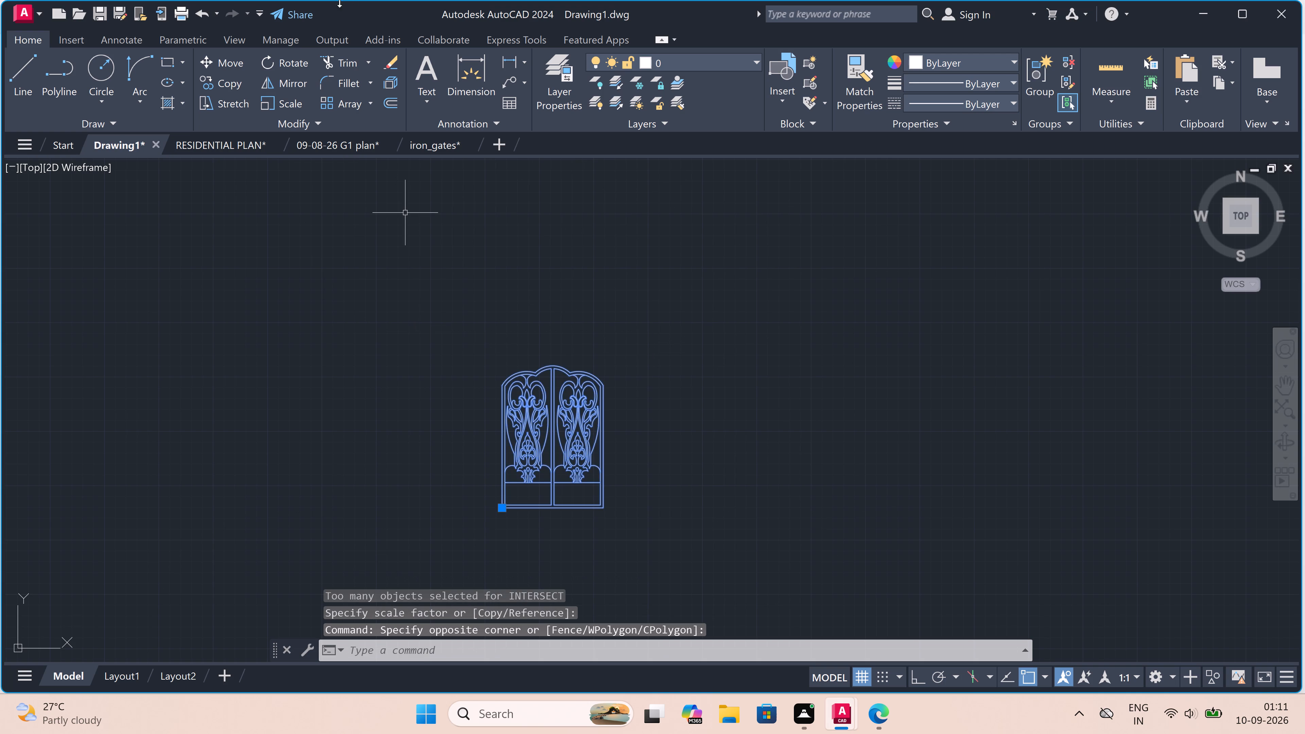
click(233, 59)
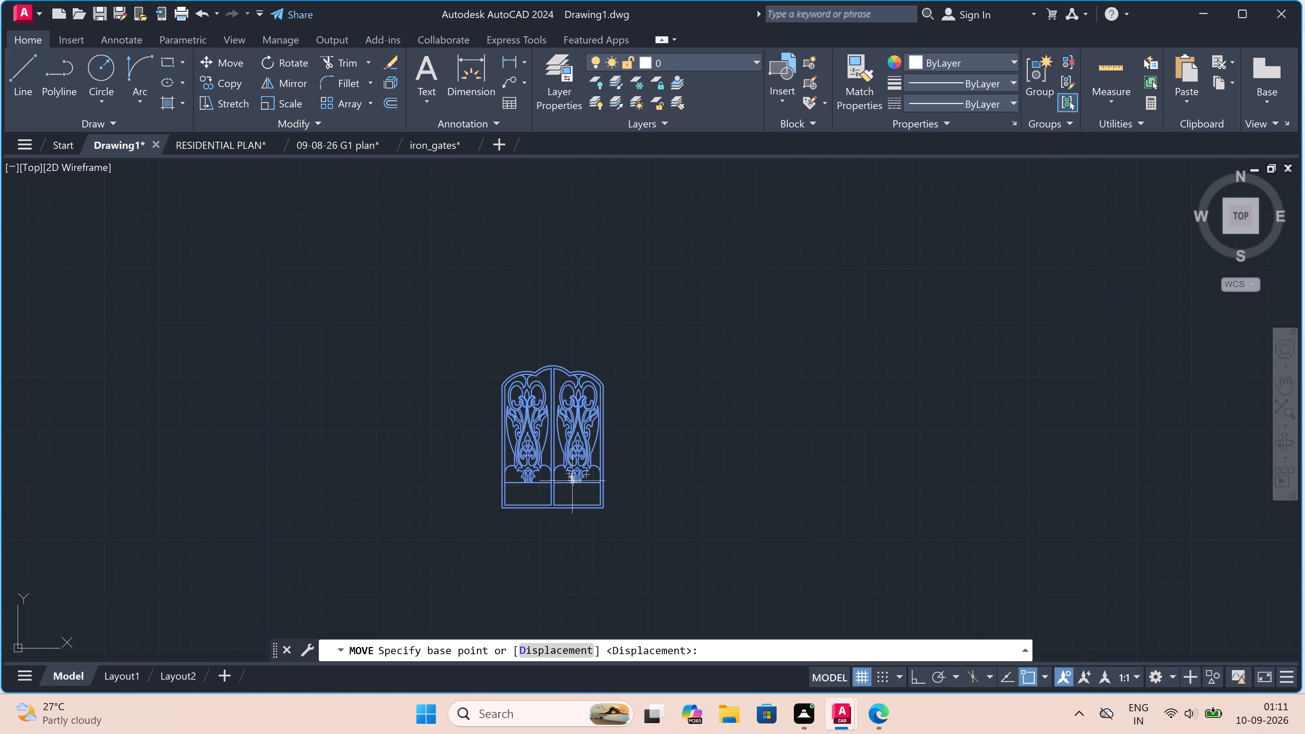
drag(548, 414, 294, 582)
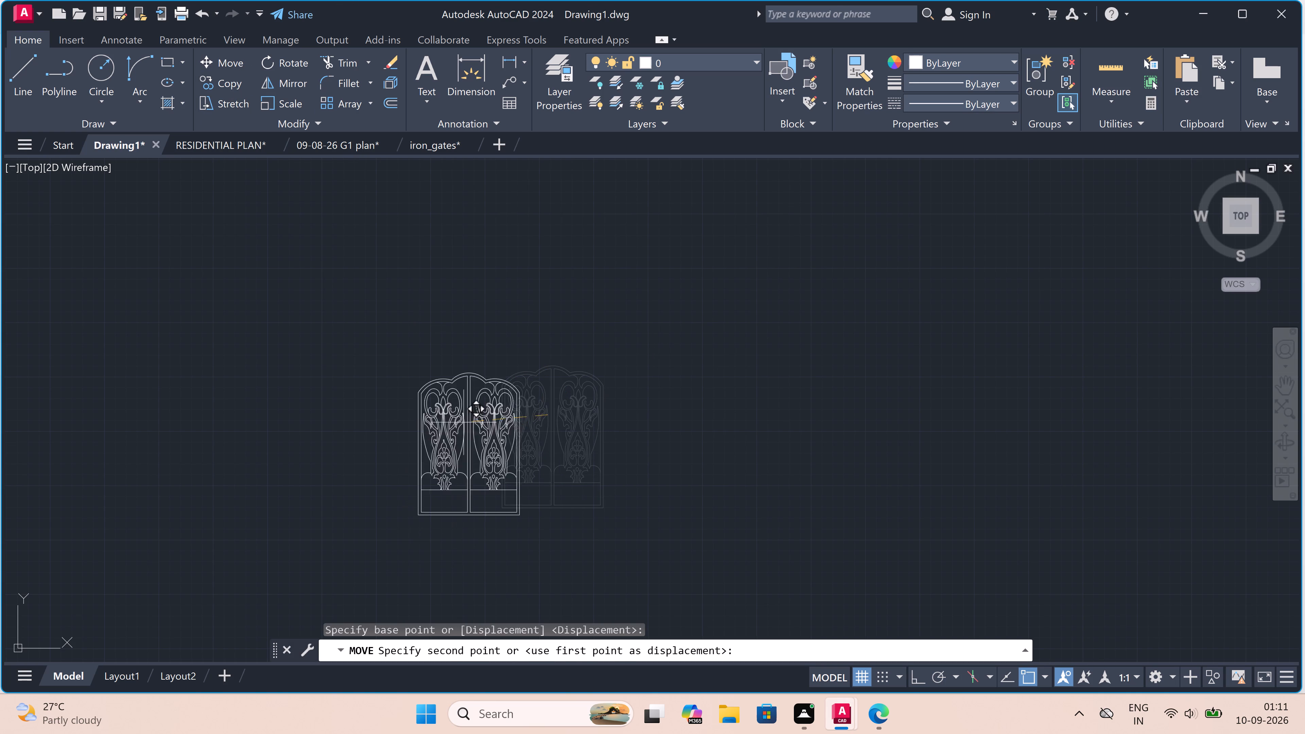
scroll(604, 329, down, 7)
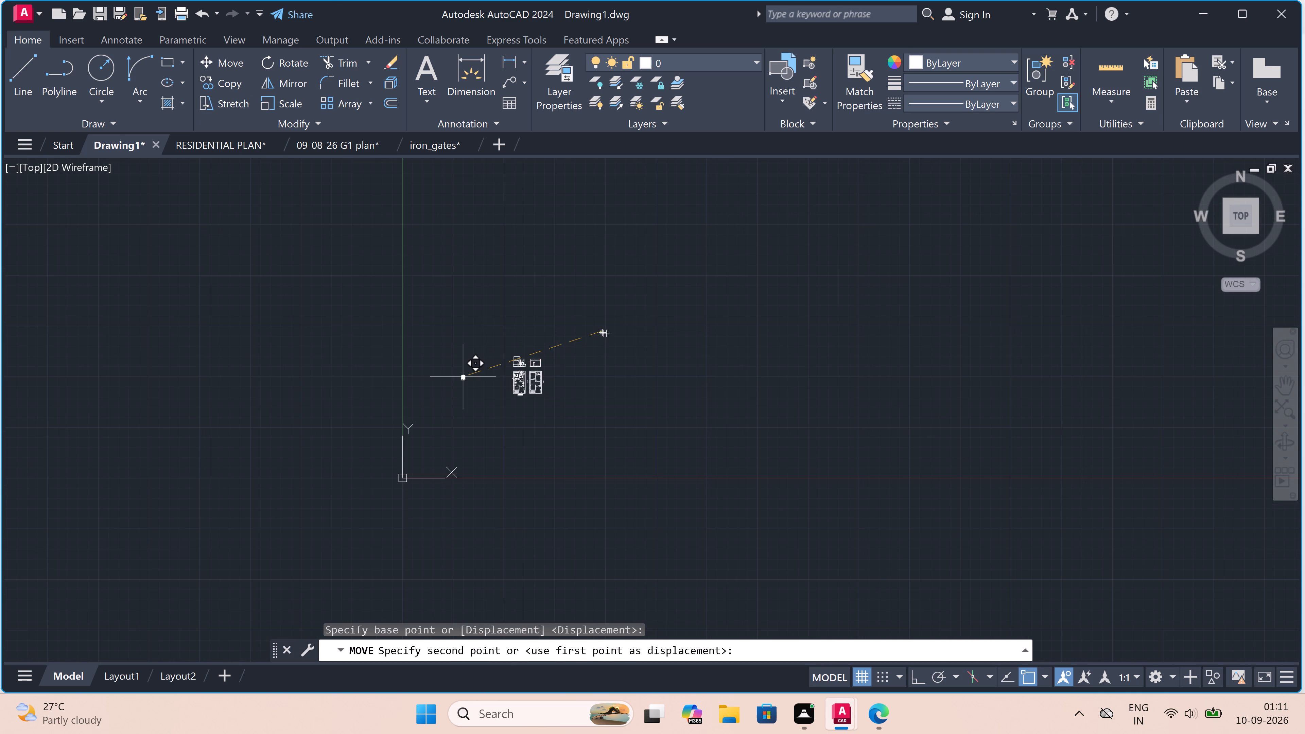
scroll(462, 373, up, 3)
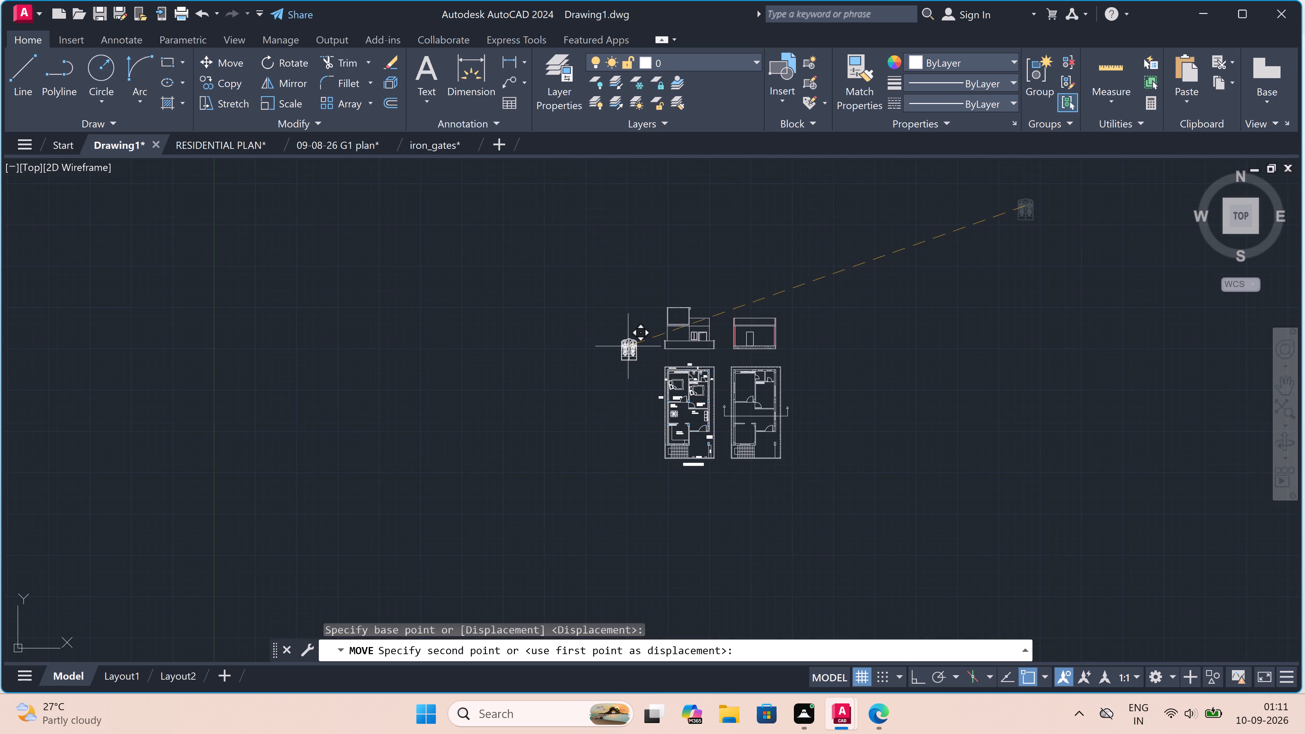
scroll(639, 344, up, 4)
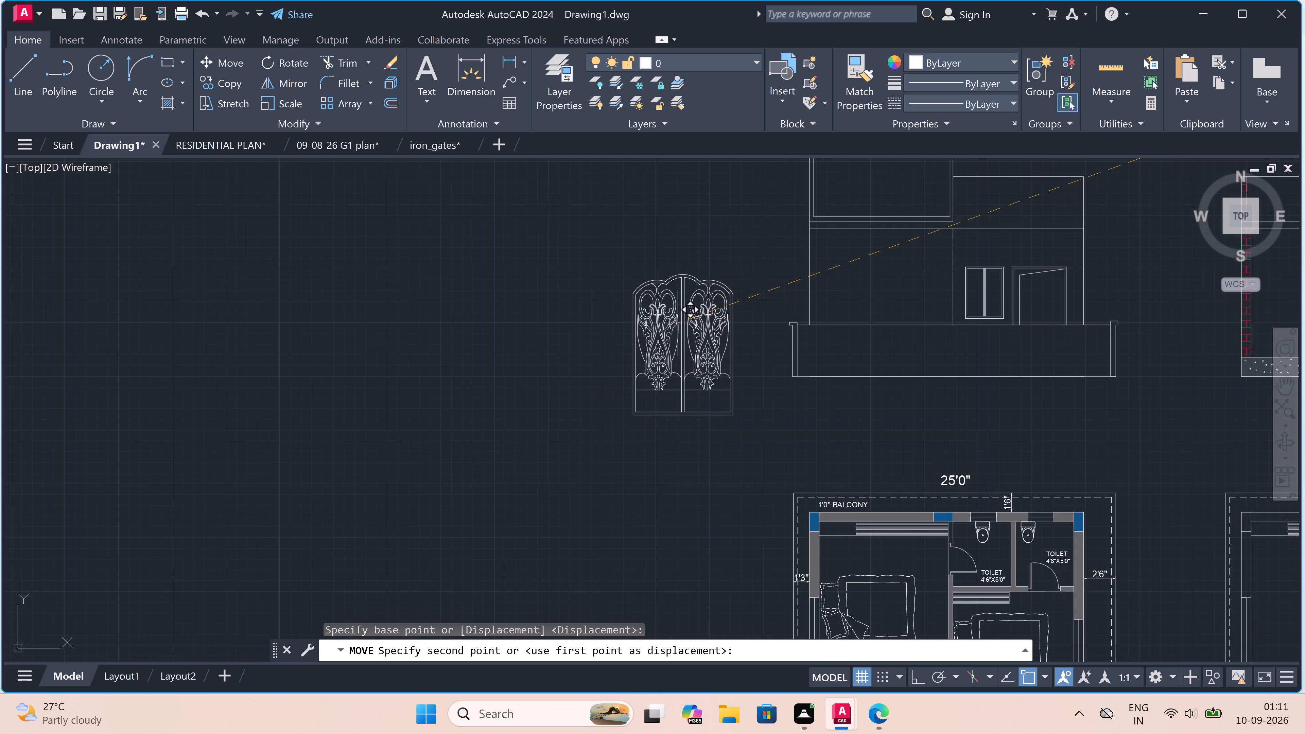
click(679, 322)
Scale the gate down freehand to about half its size, from a base point near its centre.
scroll(737, 327, down, 3)
scroll(748, 318, up, 3)
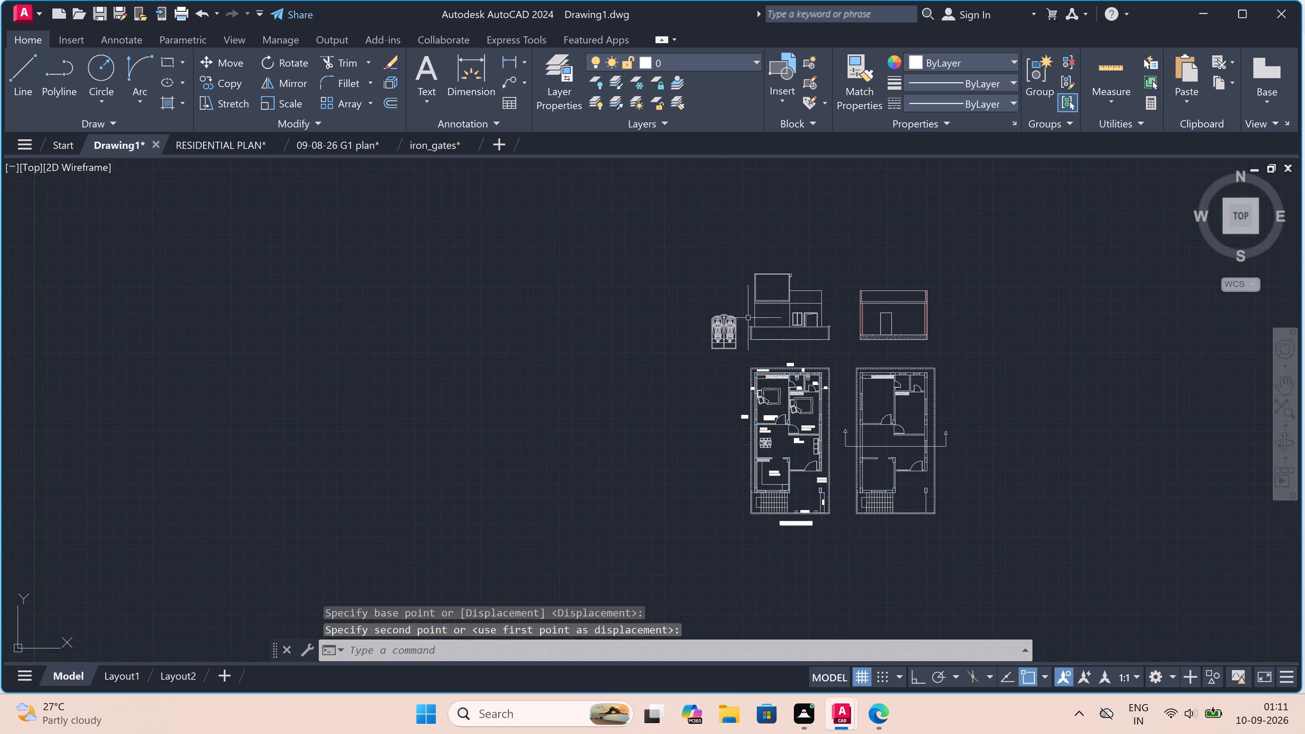
drag(729, 302, 728, 307)
click(484, 481)
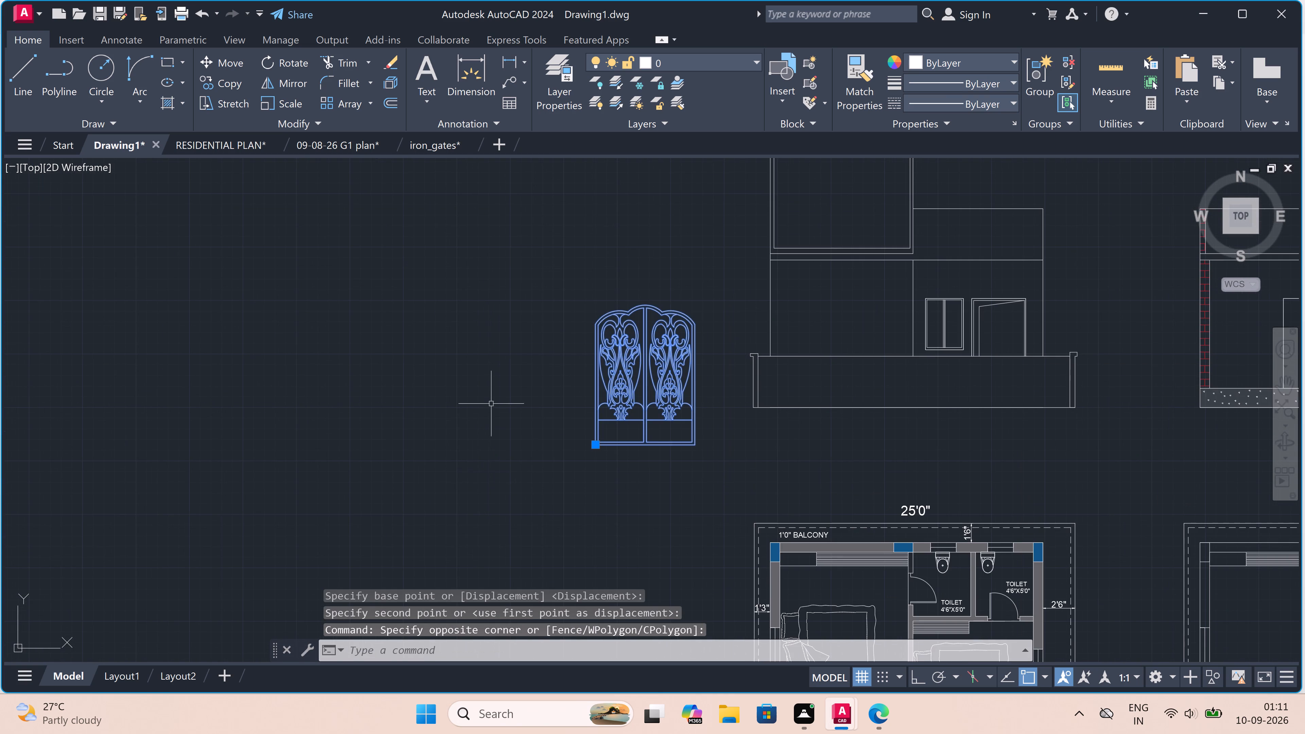
click(284, 100)
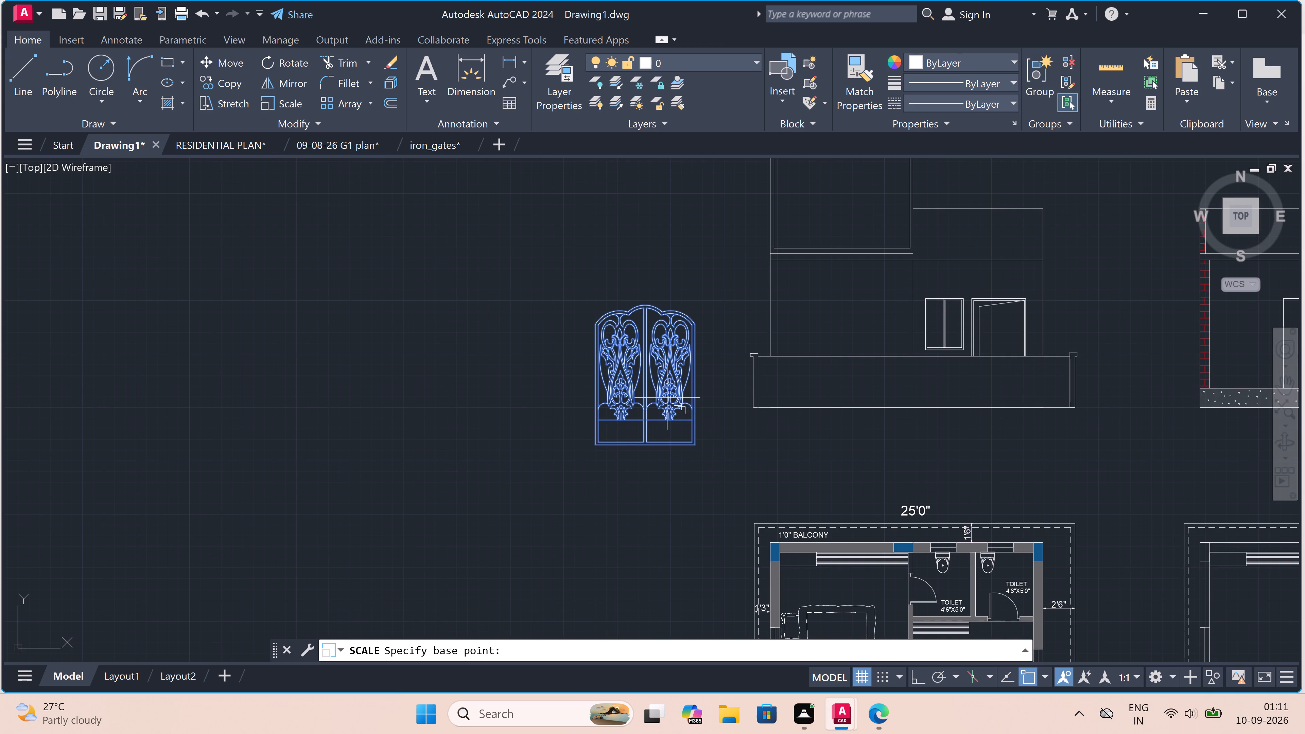
double_click(639, 370)
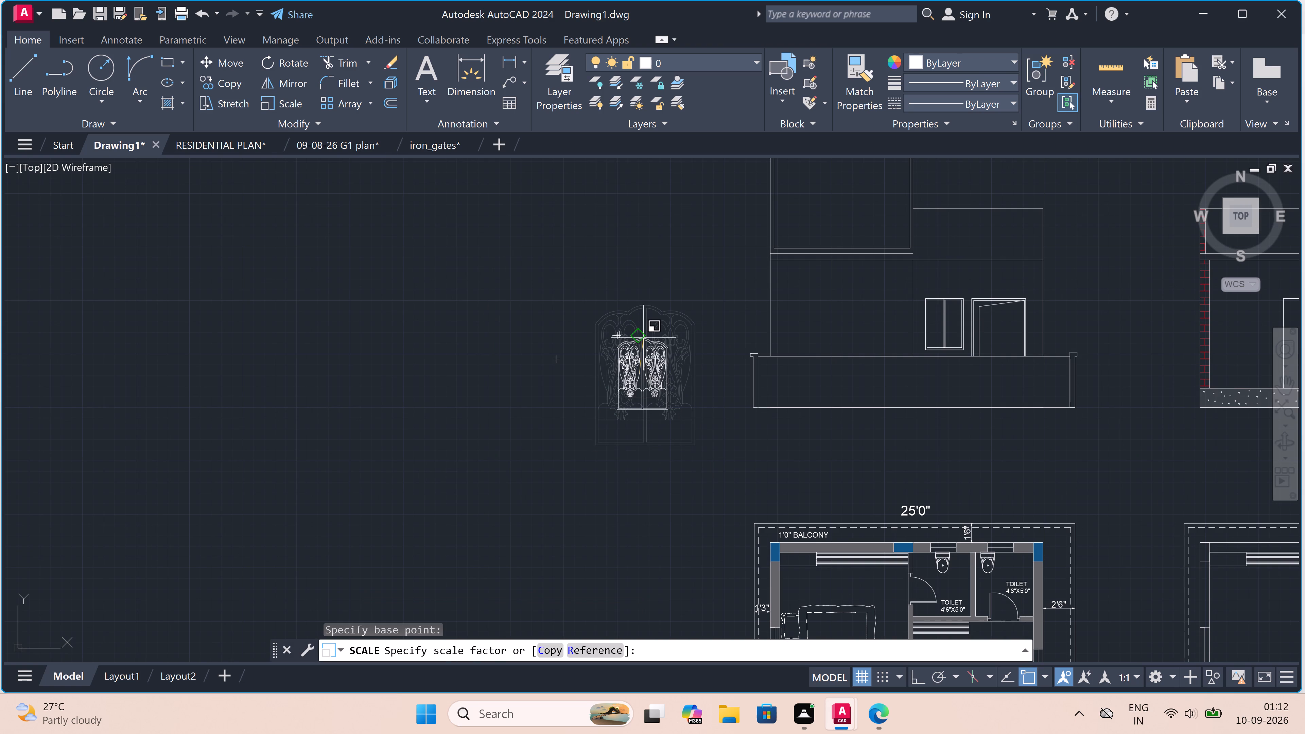
click(643, 334)
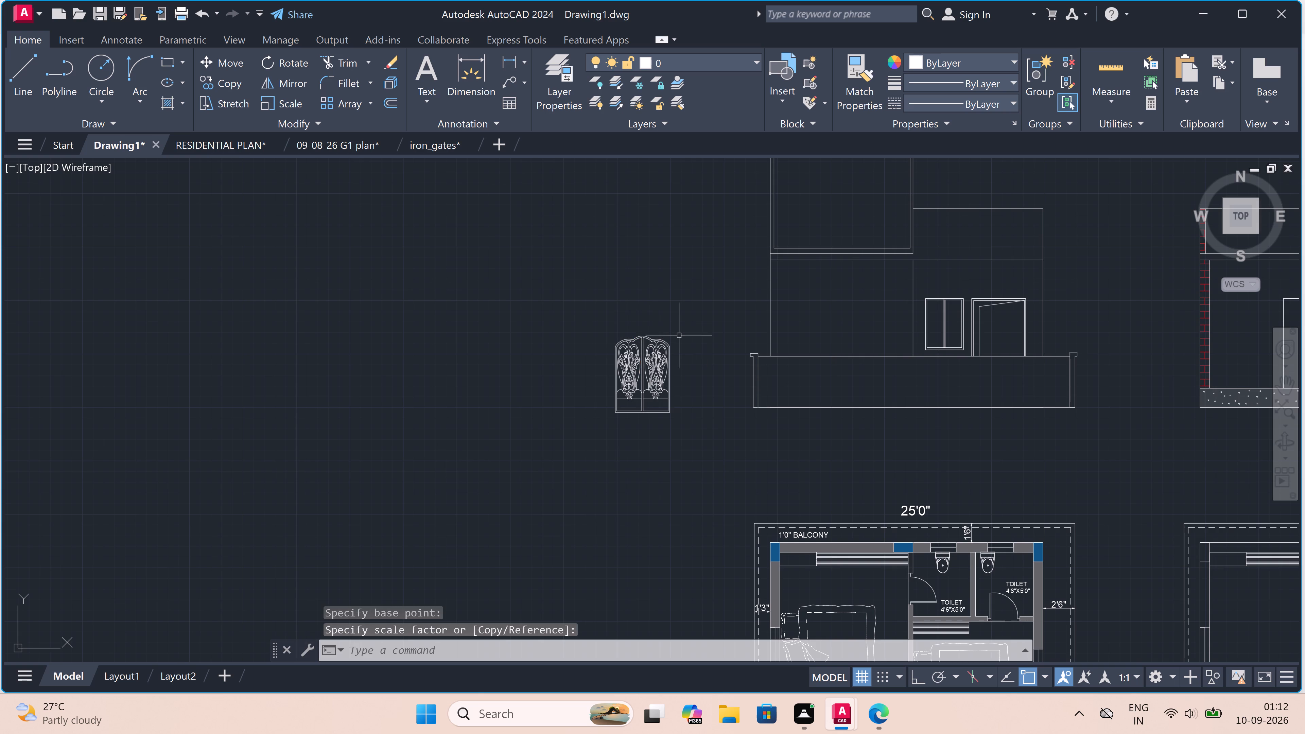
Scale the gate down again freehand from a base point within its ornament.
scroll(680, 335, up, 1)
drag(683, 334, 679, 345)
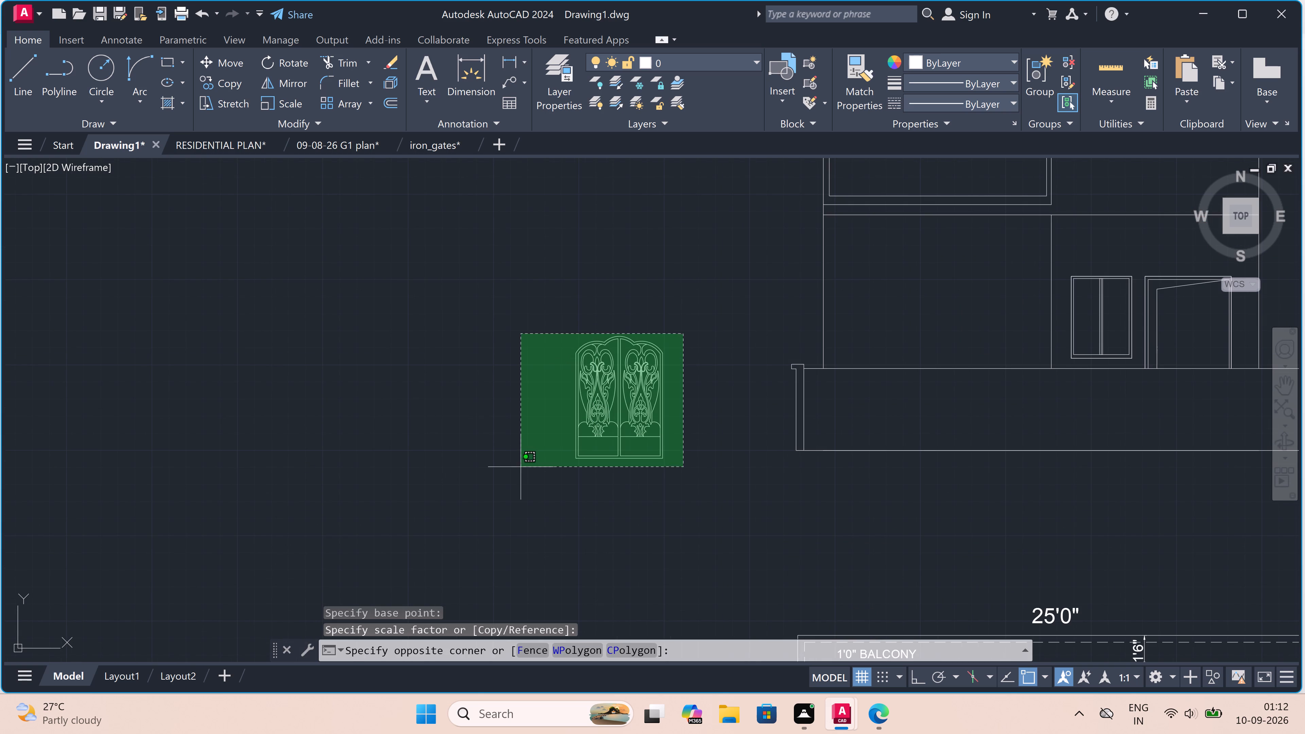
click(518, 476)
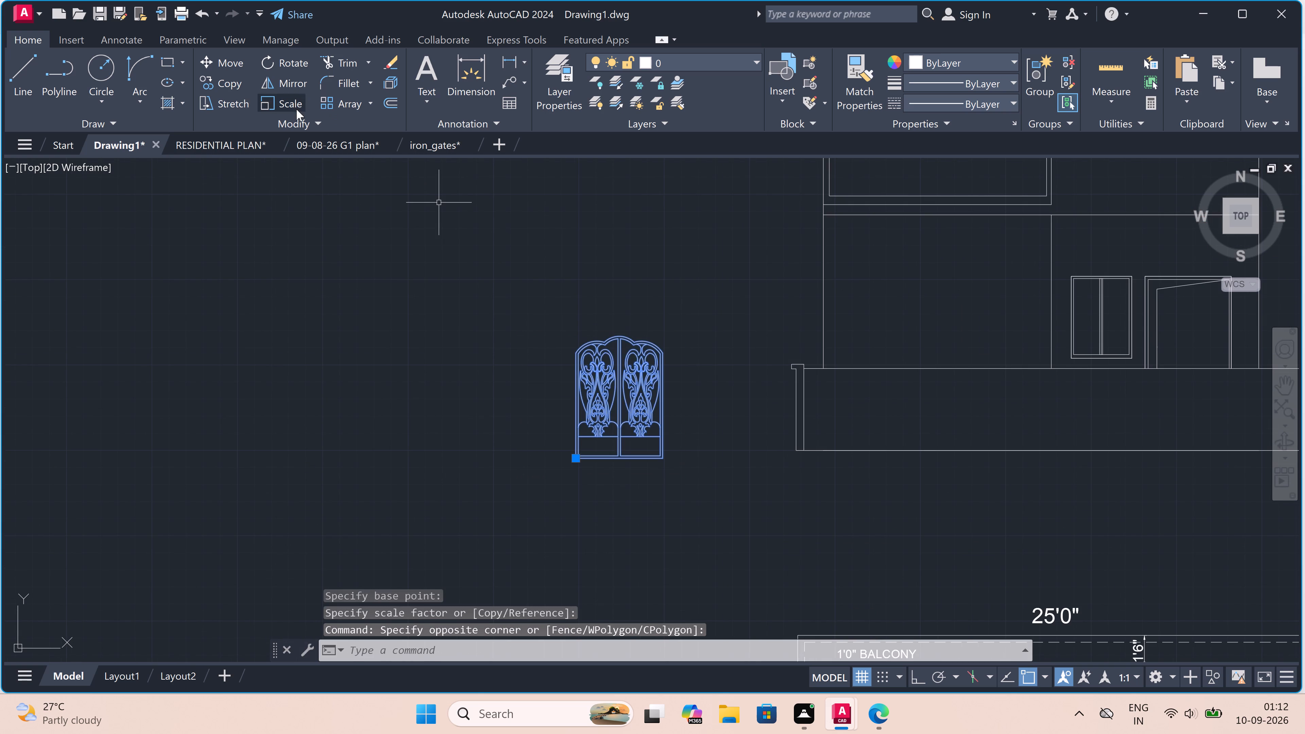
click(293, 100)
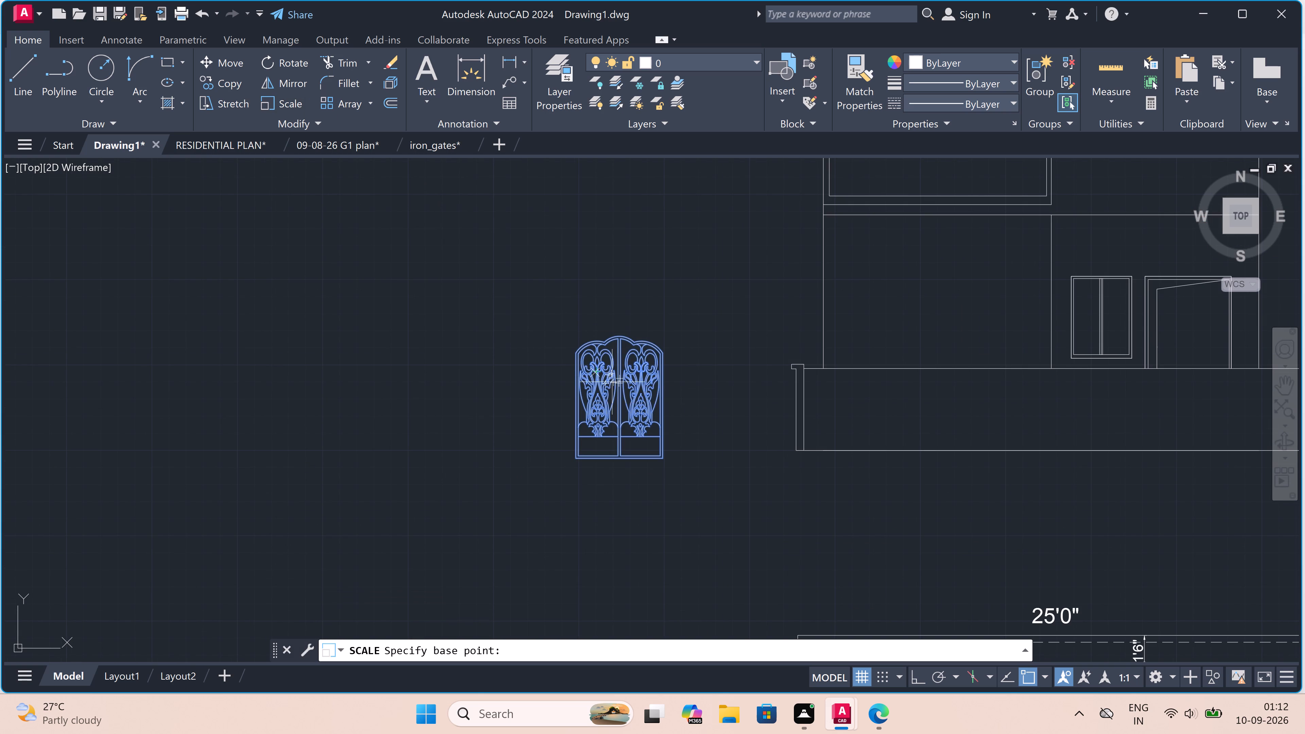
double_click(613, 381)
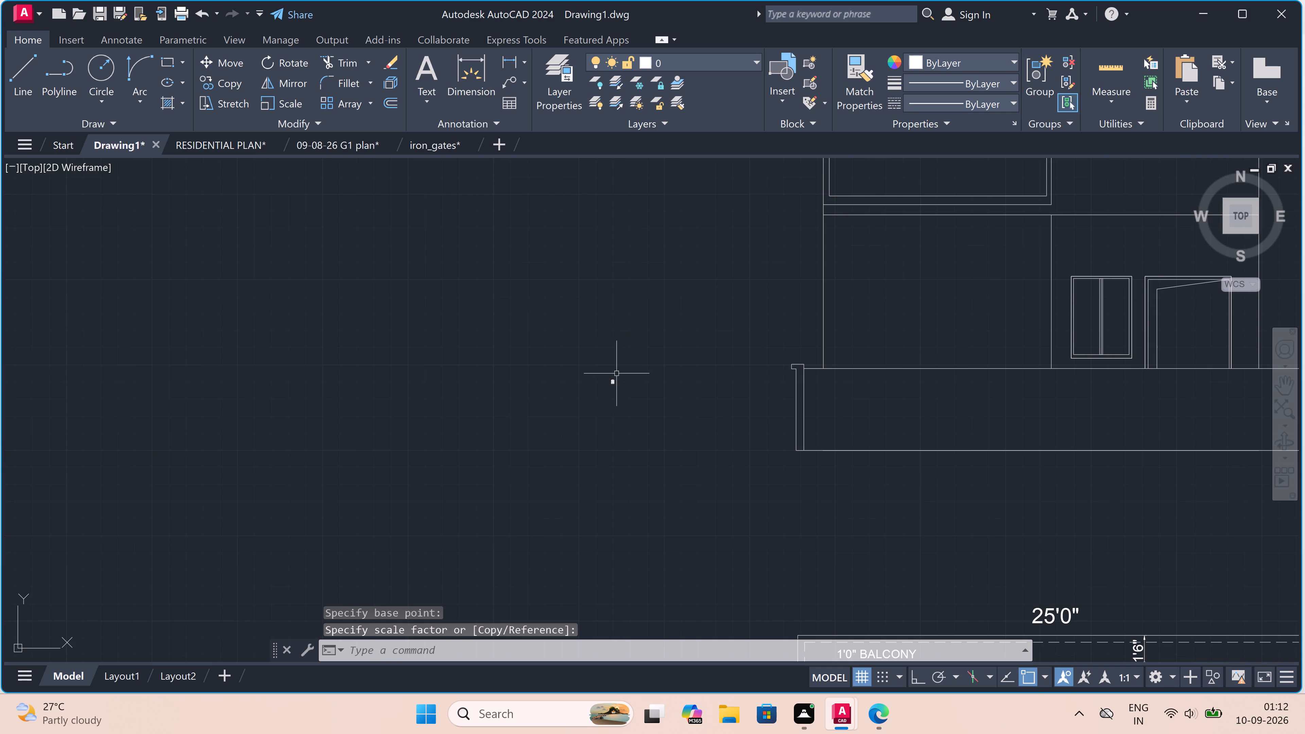
Scale the collapsed gate back up freehand until it is nearly as tall as the elevation's compound wall.
drag(625, 360, 611, 377)
click(523, 437)
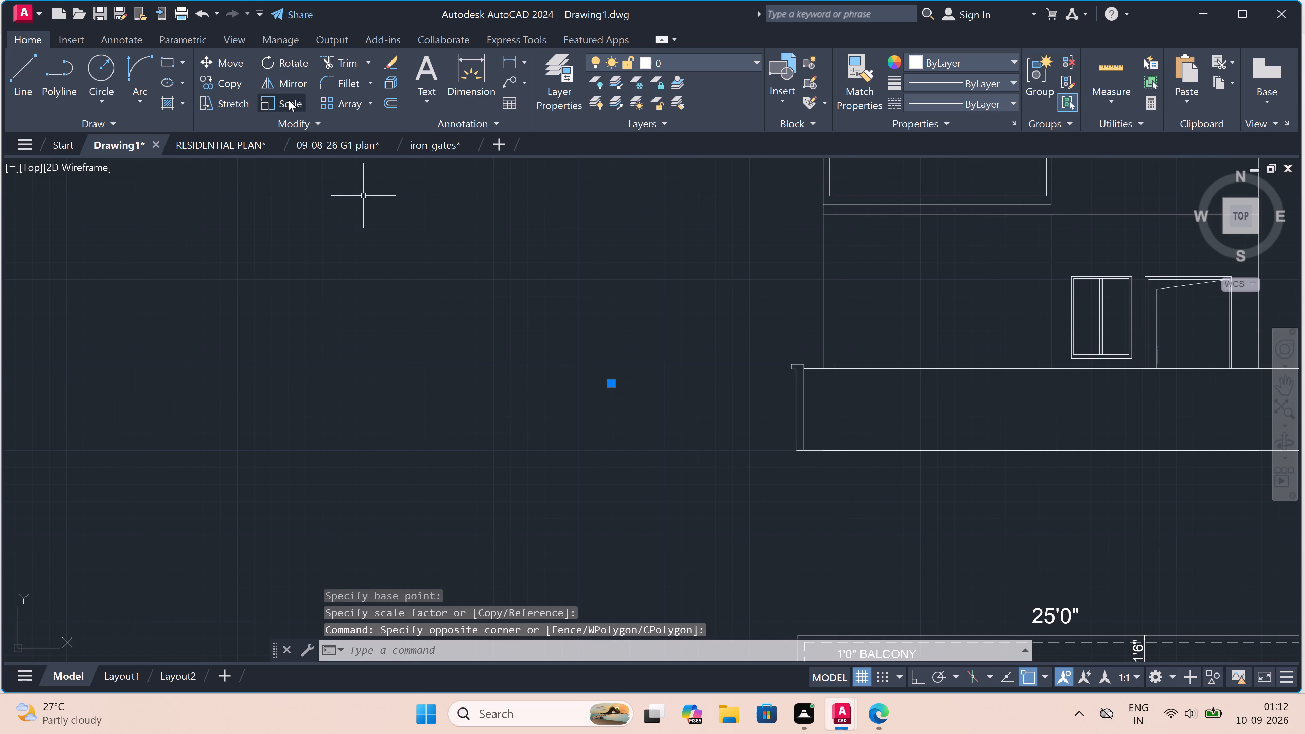
click(290, 100)
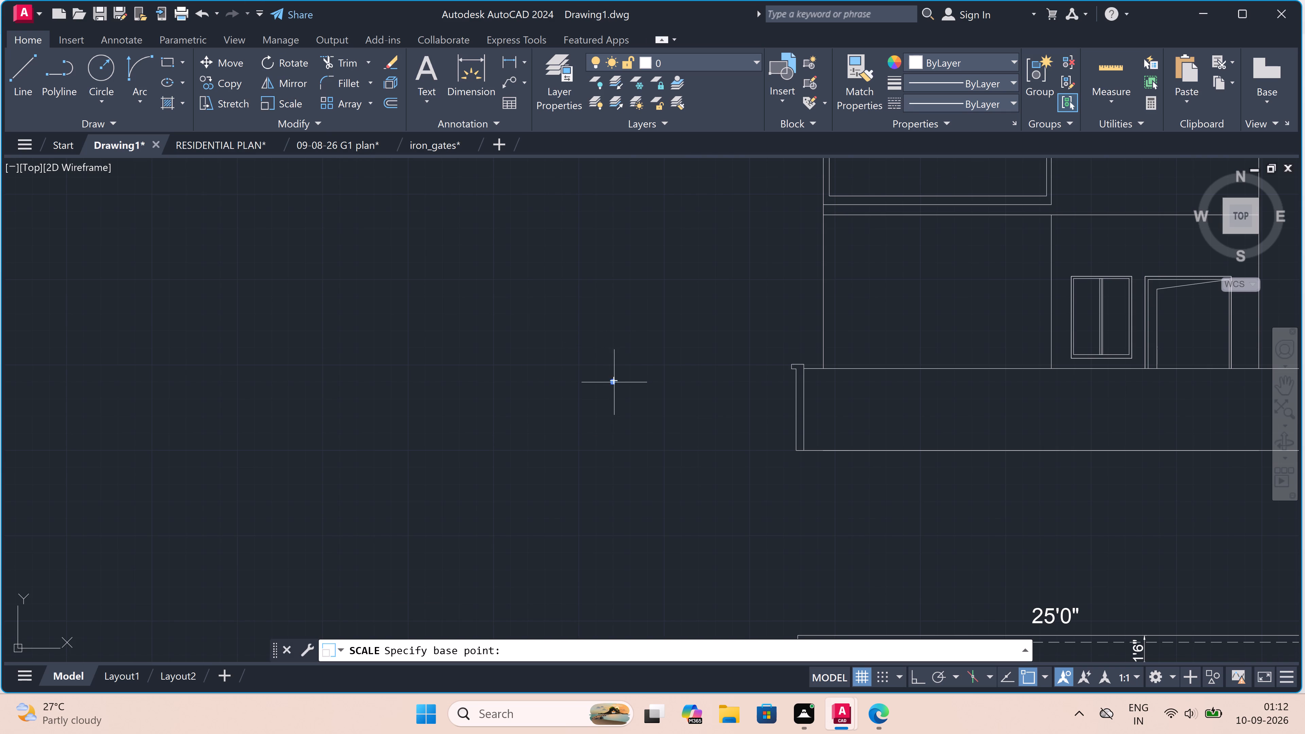
scroll(616, 384, up, 6)
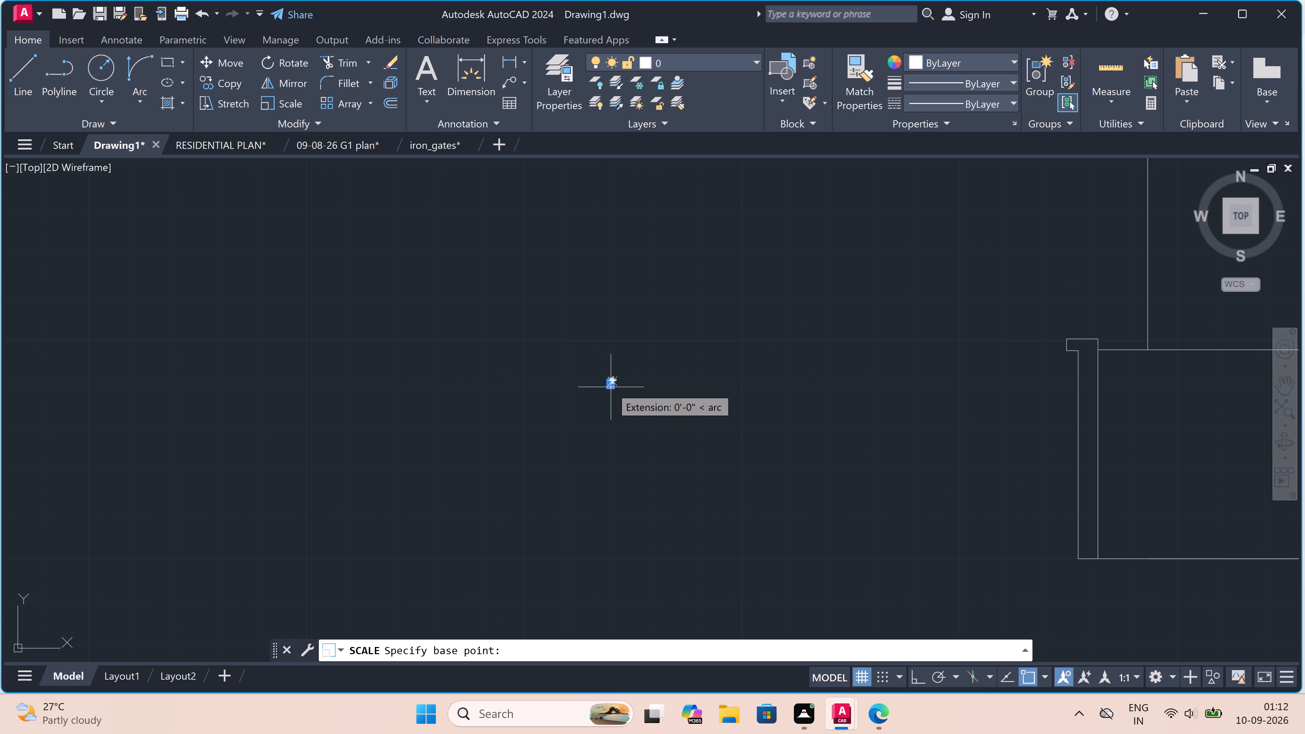
click(609, 377)
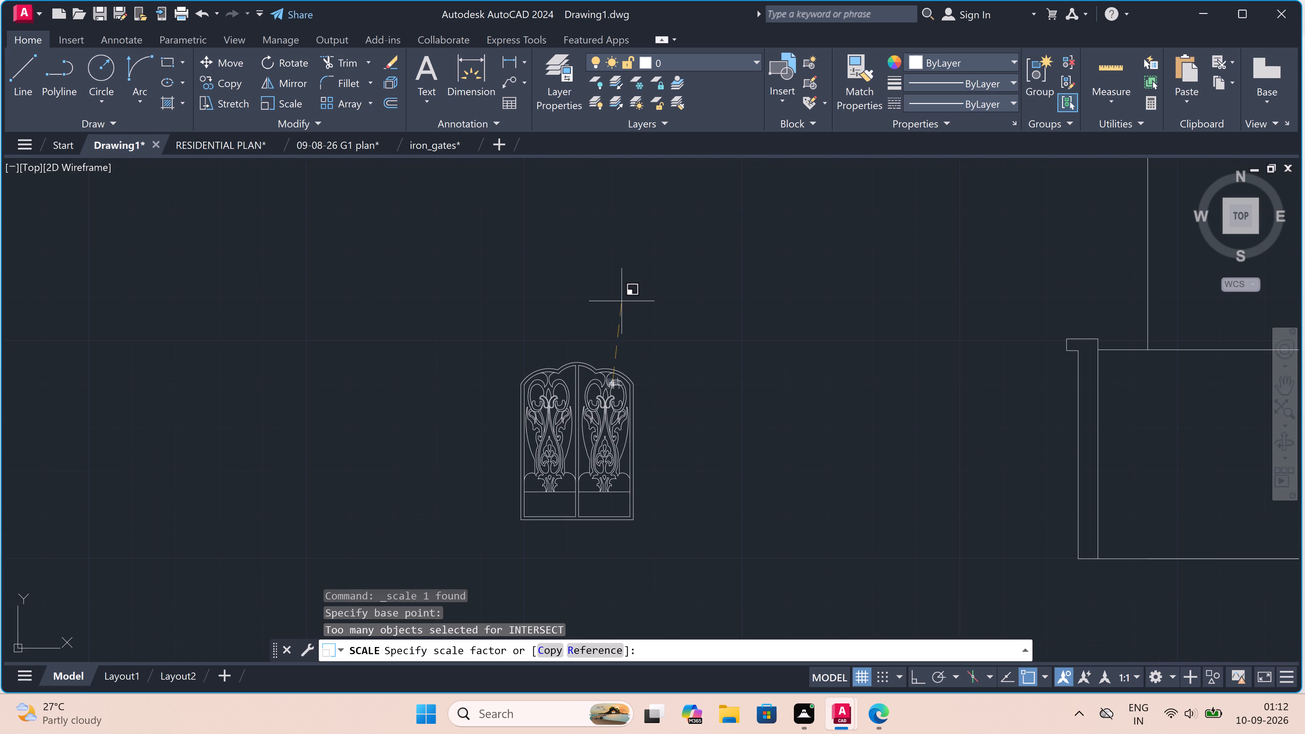
click(620, 278)
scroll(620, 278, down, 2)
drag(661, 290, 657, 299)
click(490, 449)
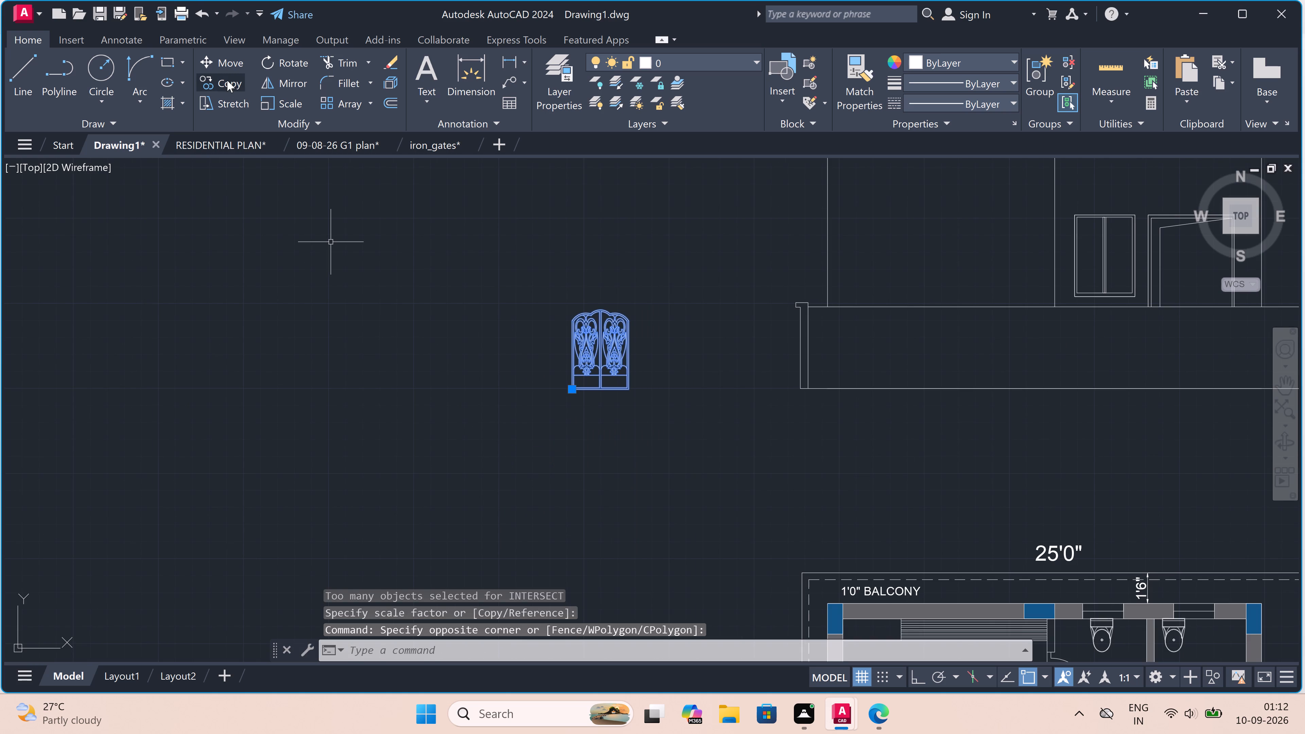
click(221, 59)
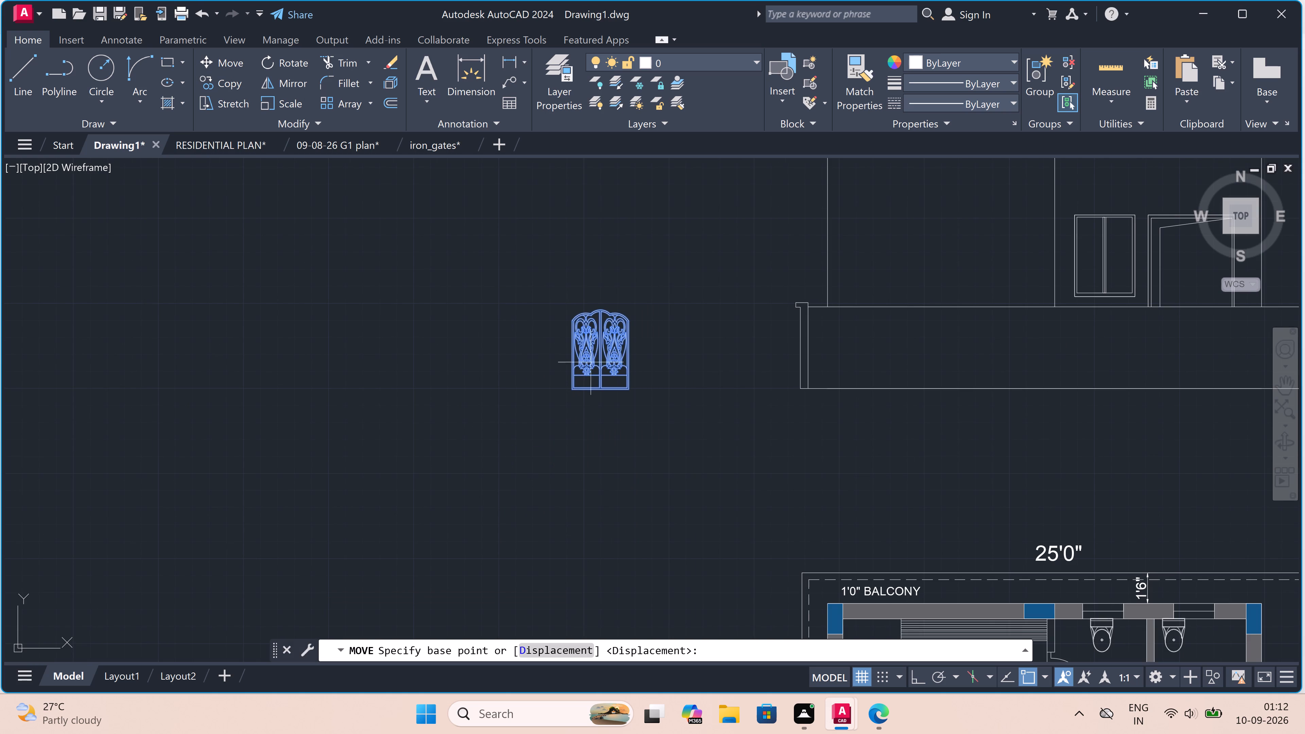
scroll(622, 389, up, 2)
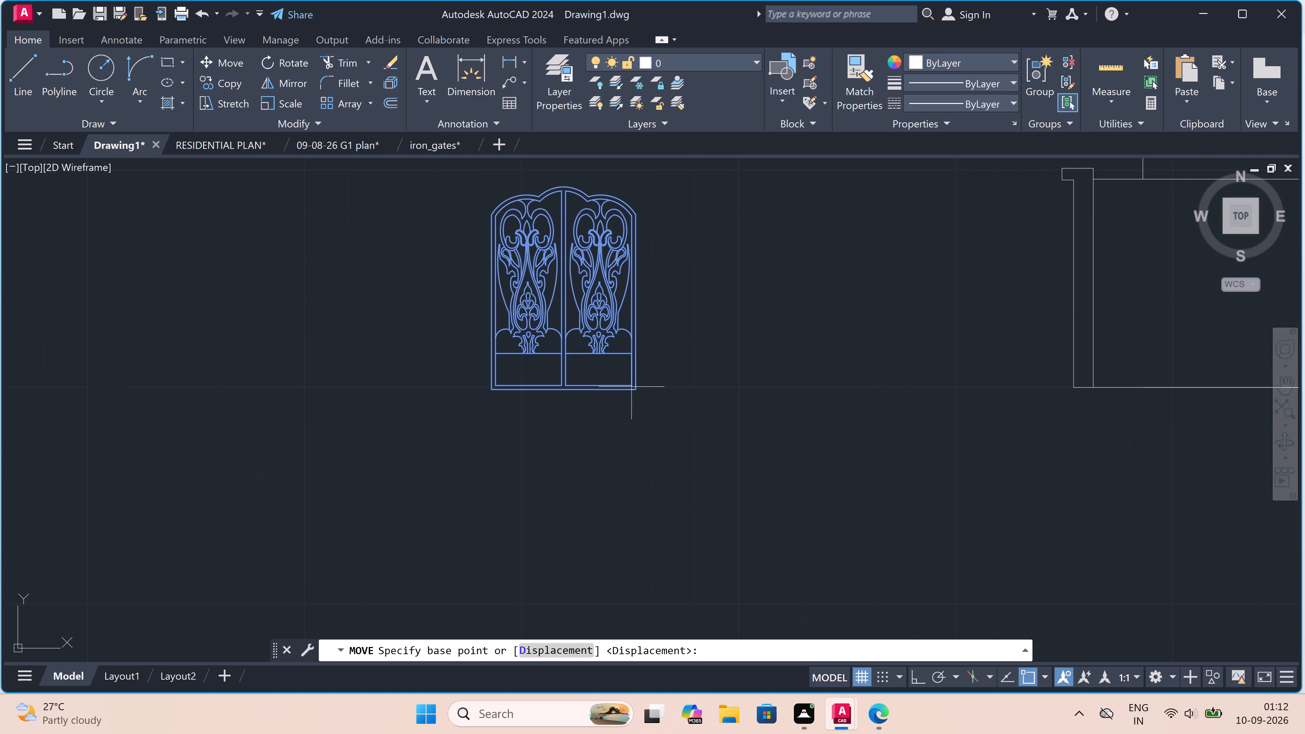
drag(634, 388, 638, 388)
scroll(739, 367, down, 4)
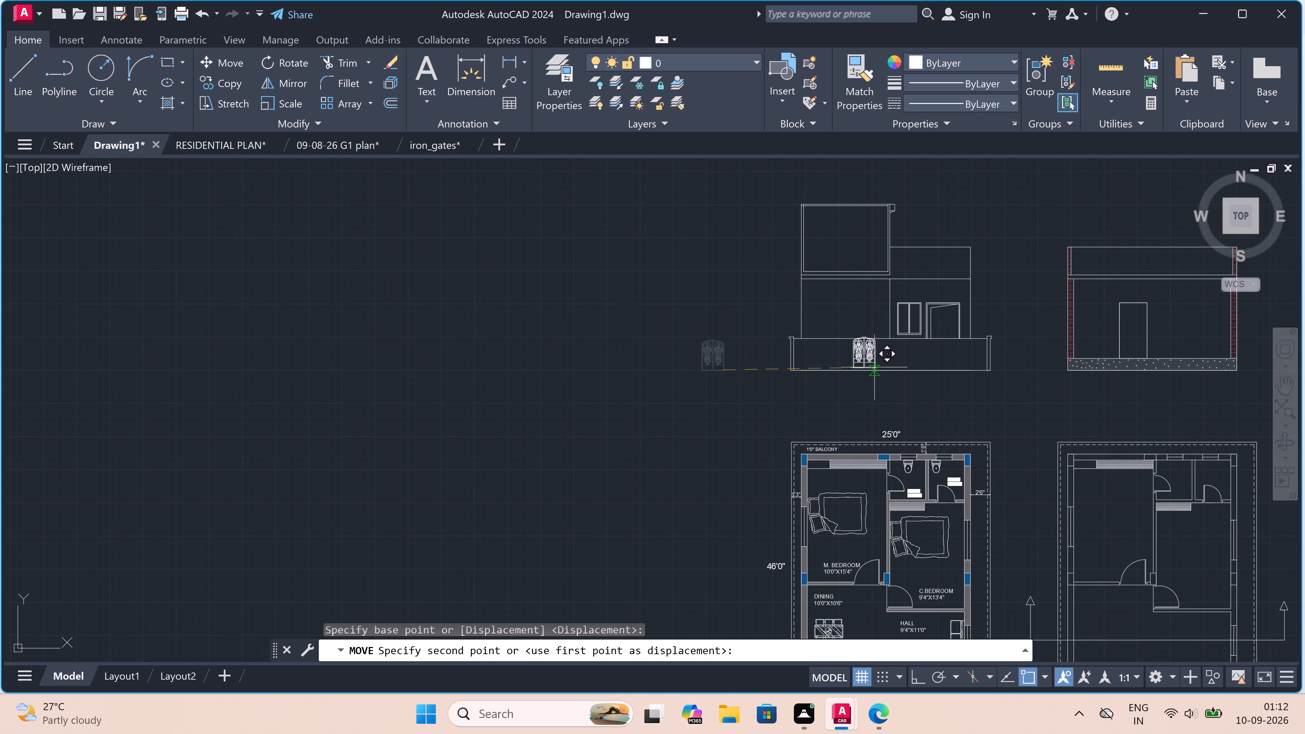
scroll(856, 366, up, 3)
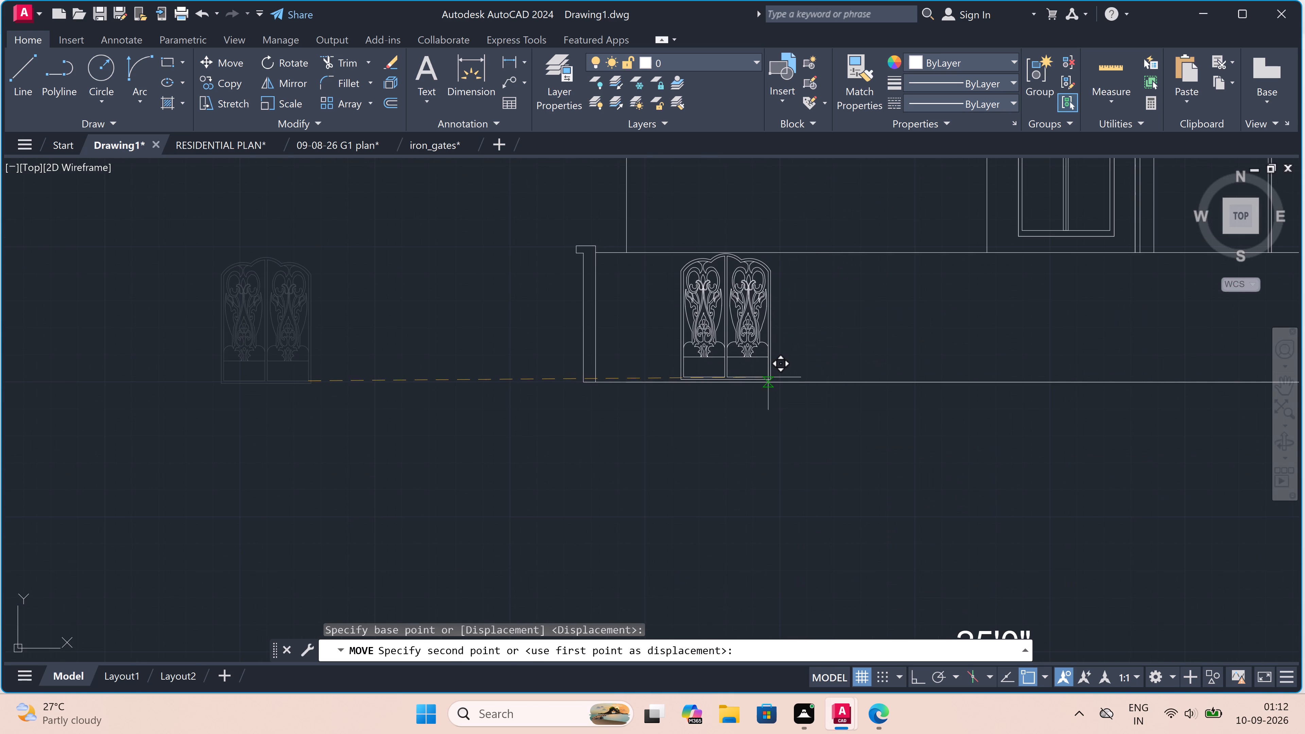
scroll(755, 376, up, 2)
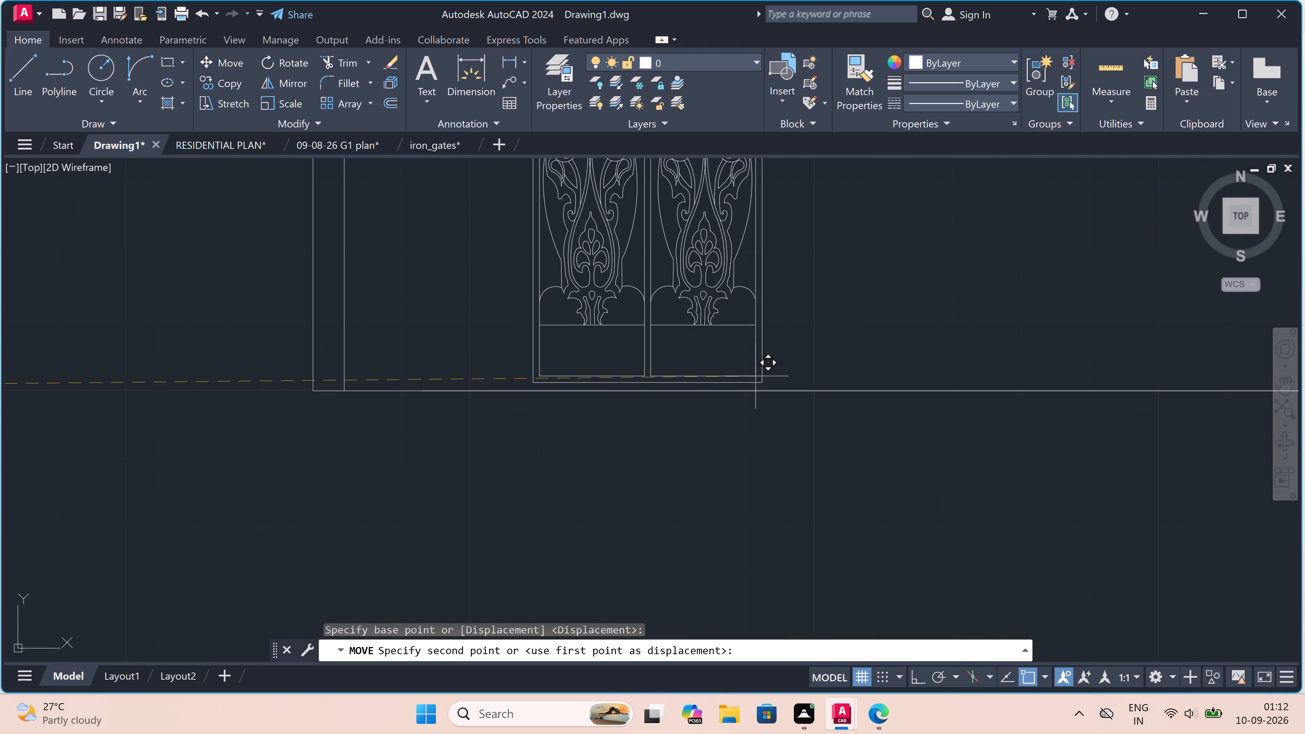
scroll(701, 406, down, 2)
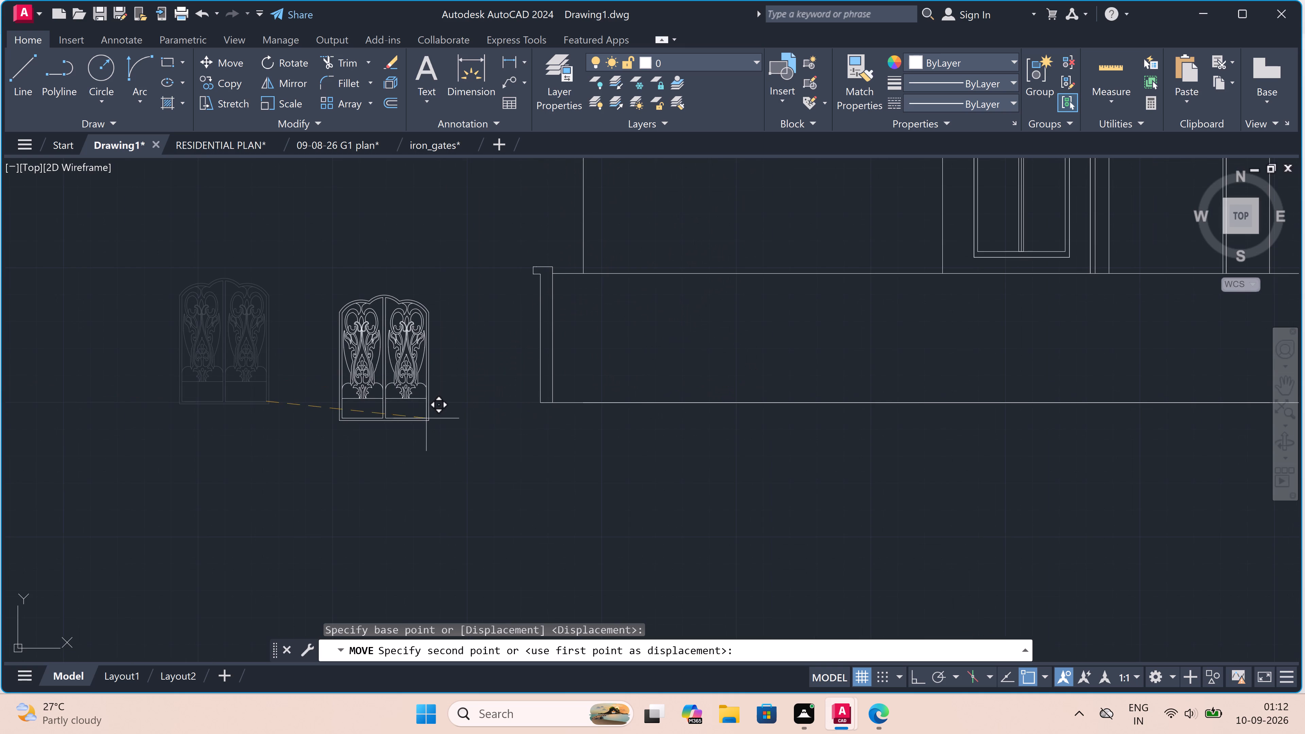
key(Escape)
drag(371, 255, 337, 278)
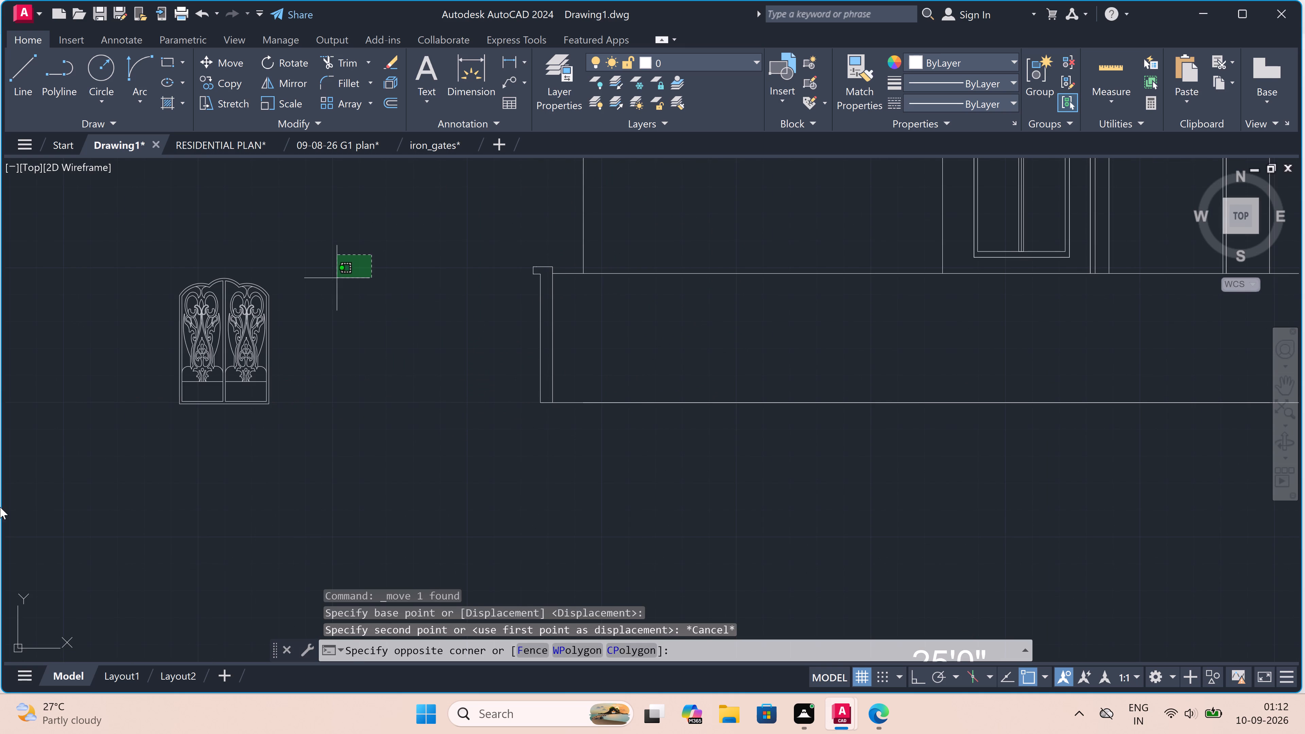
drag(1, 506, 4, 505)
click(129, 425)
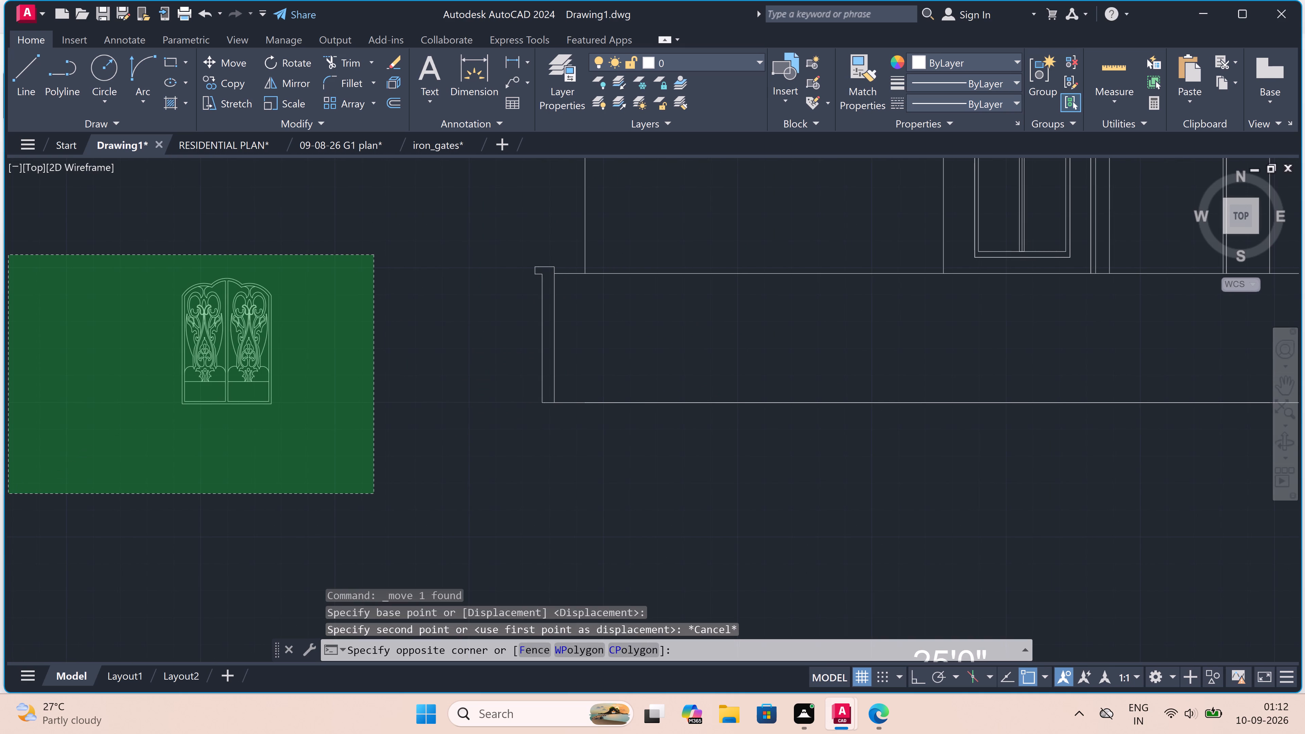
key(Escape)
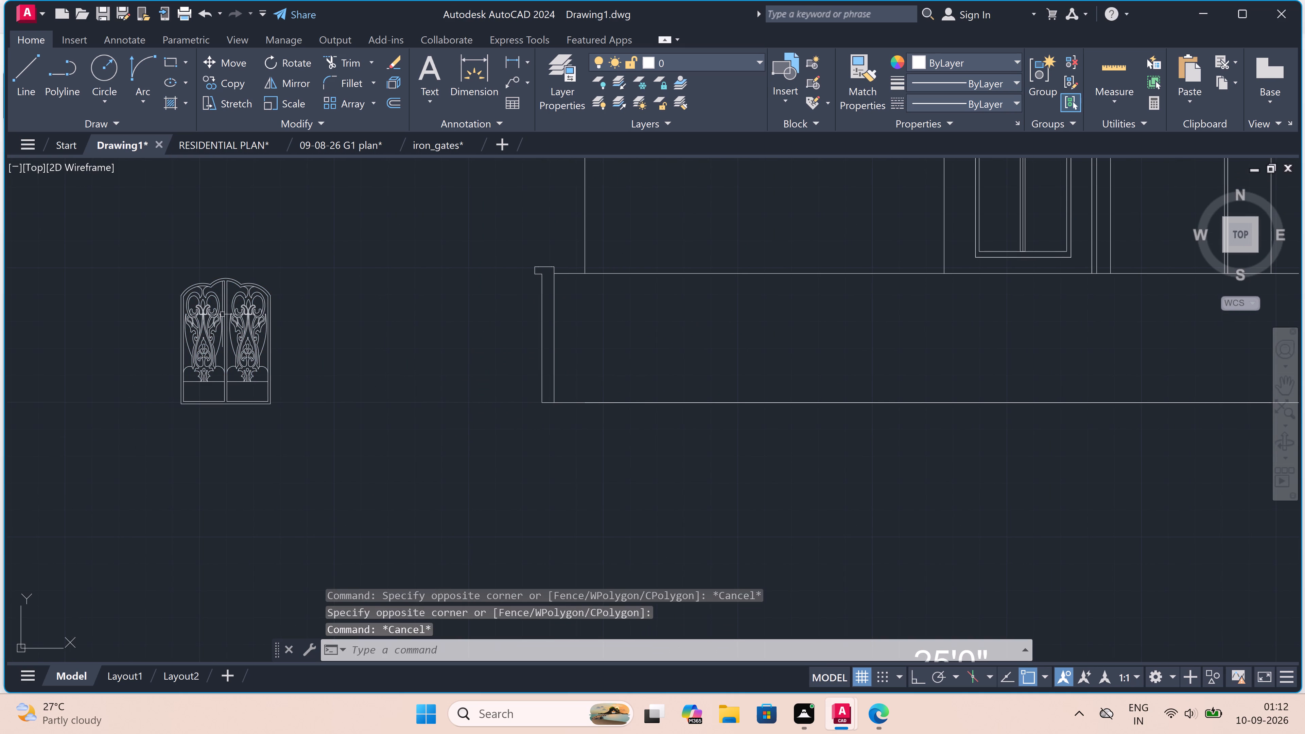
Scale the gate up slightly freehand from a base point in its lower ornament, making it a little taller than the compound wall.
drag(305, 245, 188, 370)
click(105, 458)
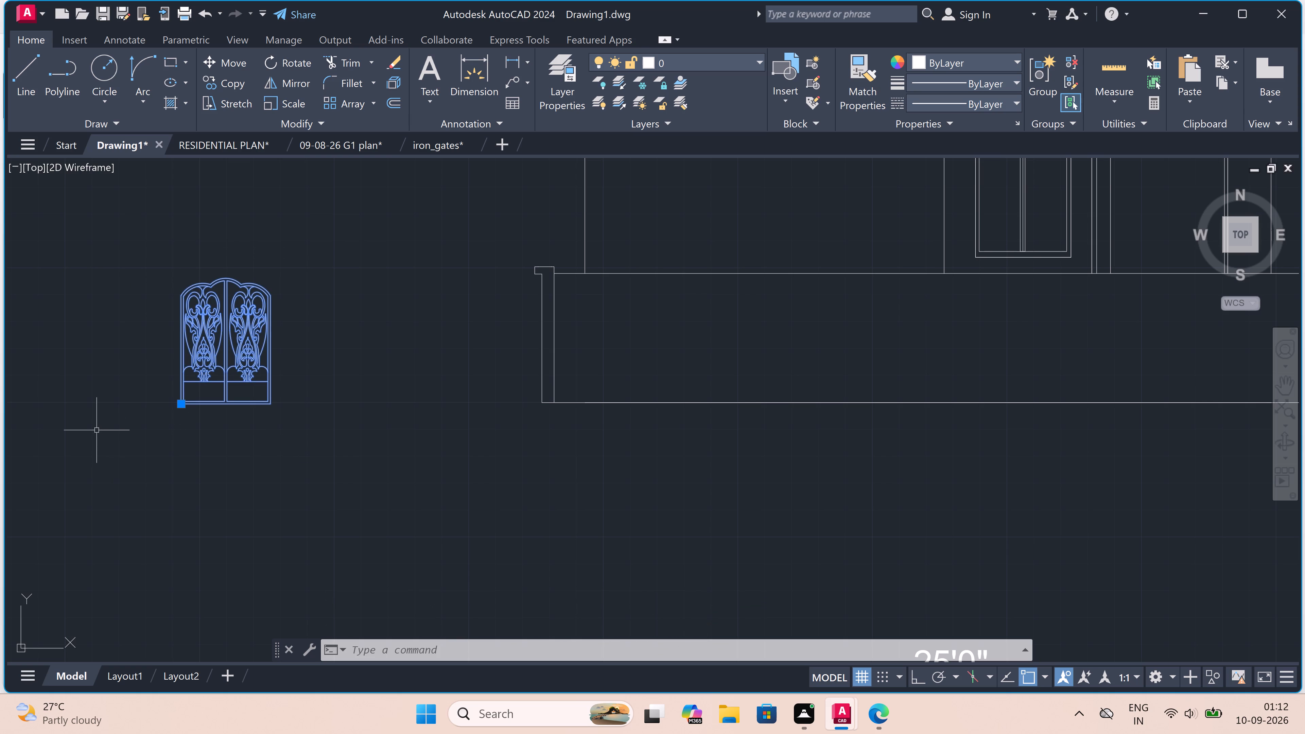
click(264, 104)
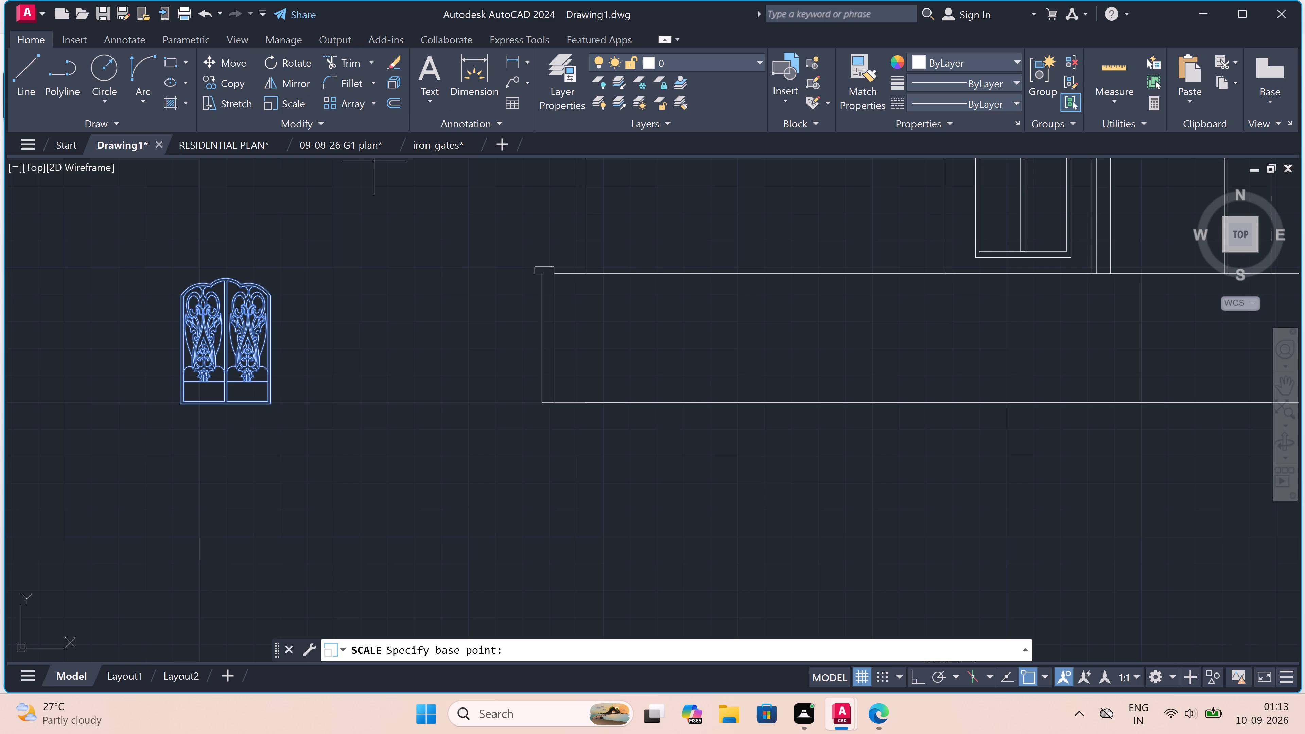
double_click(217, 370)
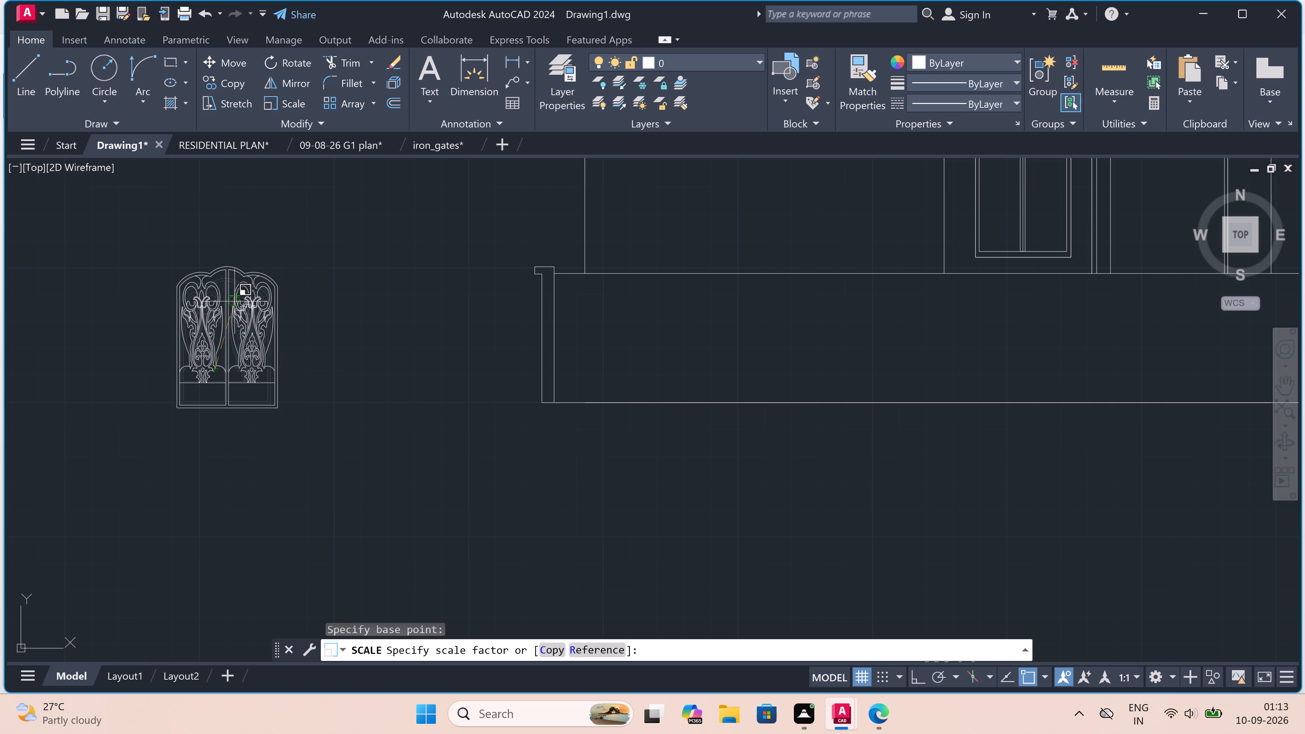
double_click(234, 298)
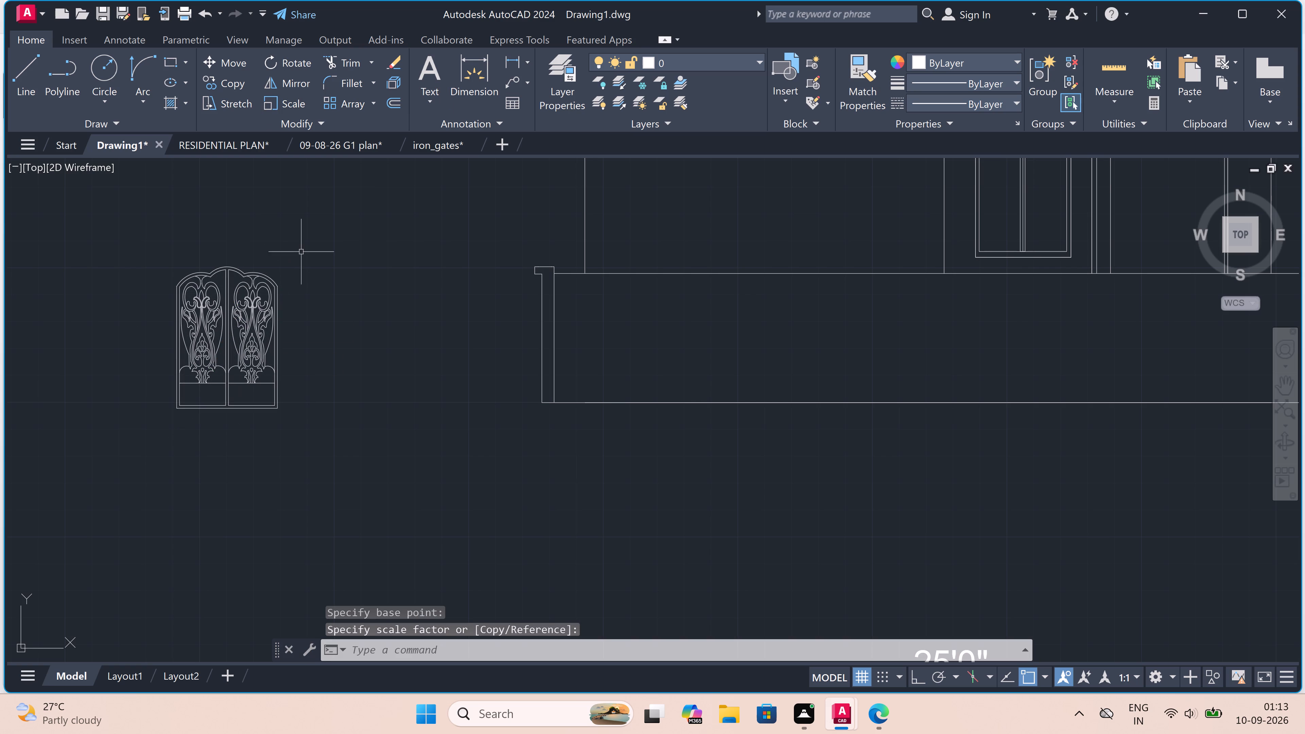
Copy the scaled gate from its lower right corner onto the base line of the elevation's compound wall, near the wall's left end.
click(305, 248)
click(94, 456)
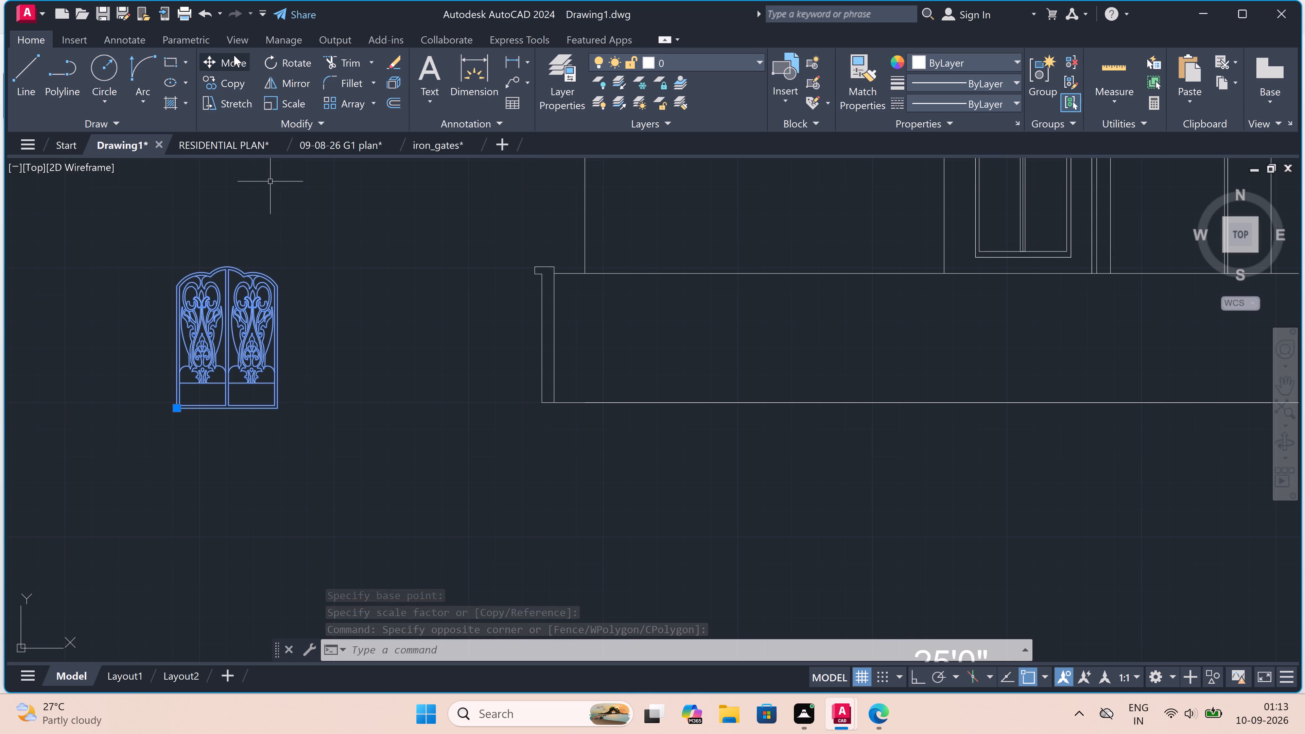
click(237, 82)
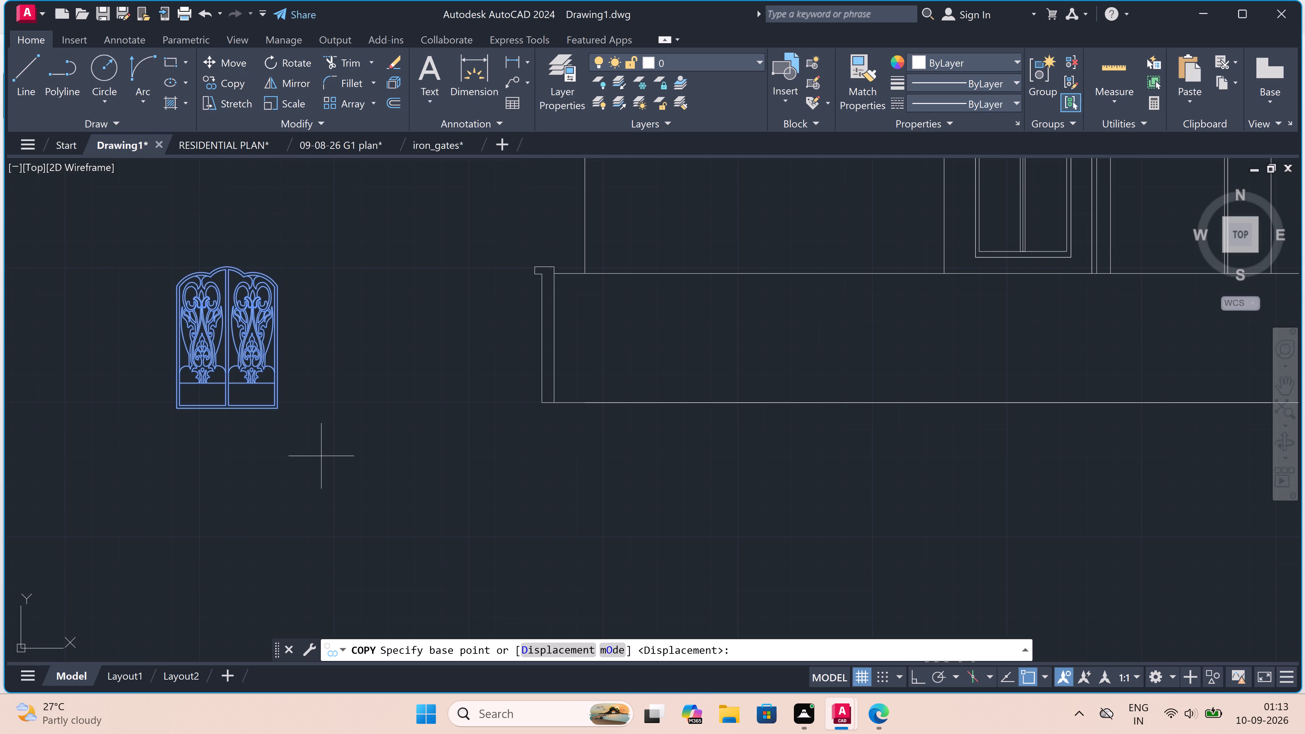
scroll(283, 414, up, 3)
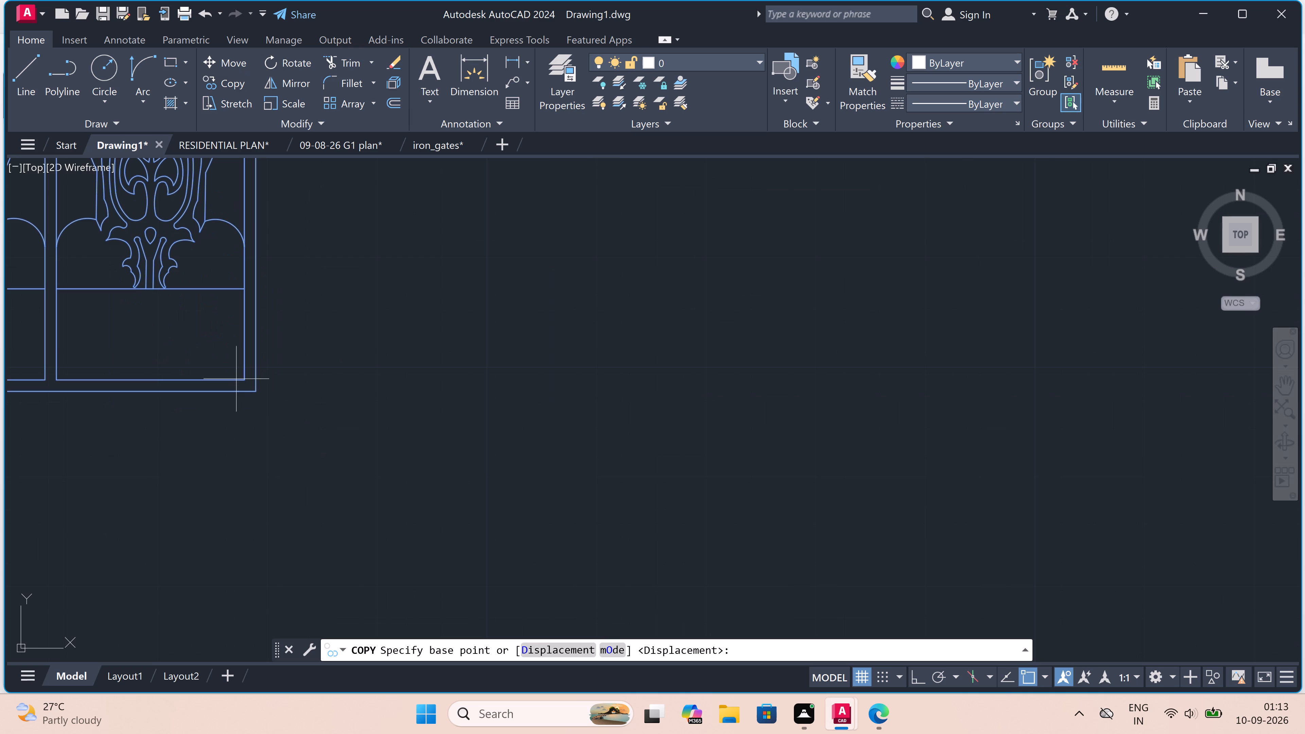
drag(254, 387, 269, 389)
scroll(532, 389, down, 5)
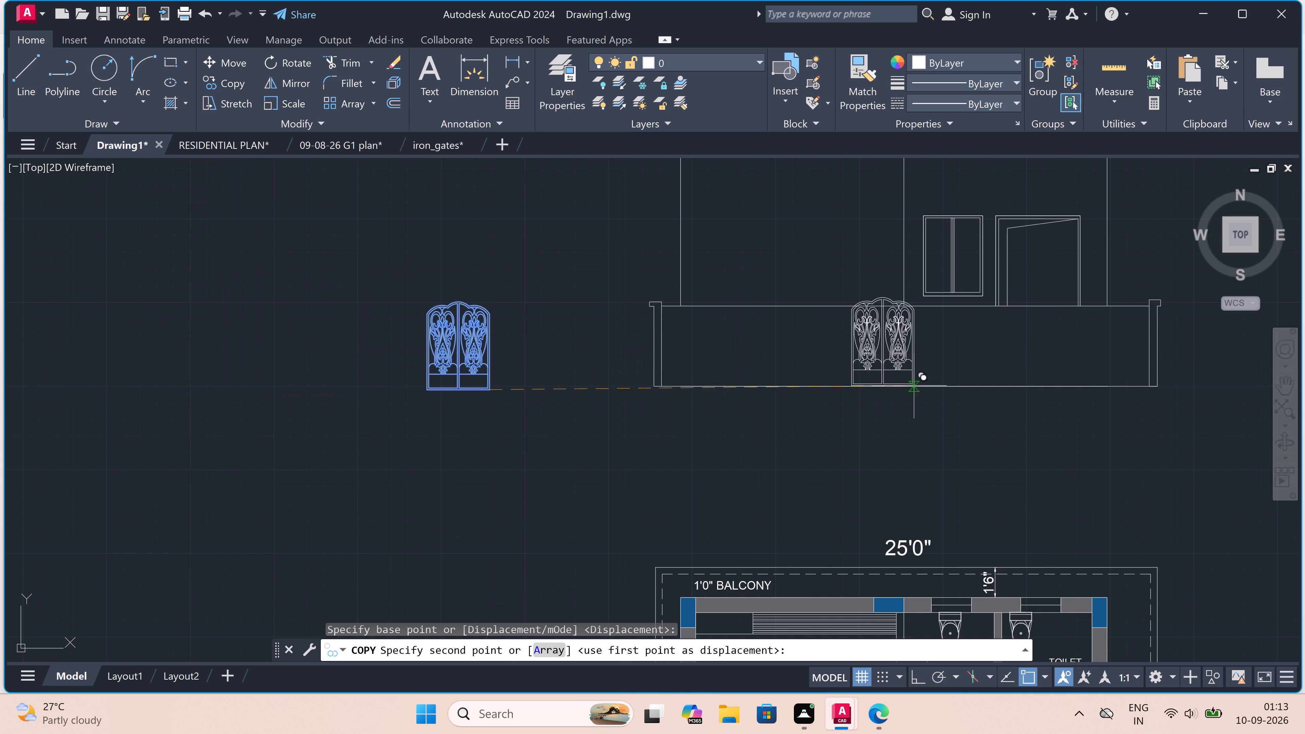
scroll(846, 387, up, 3)
scroll(782, 392, down, 3)
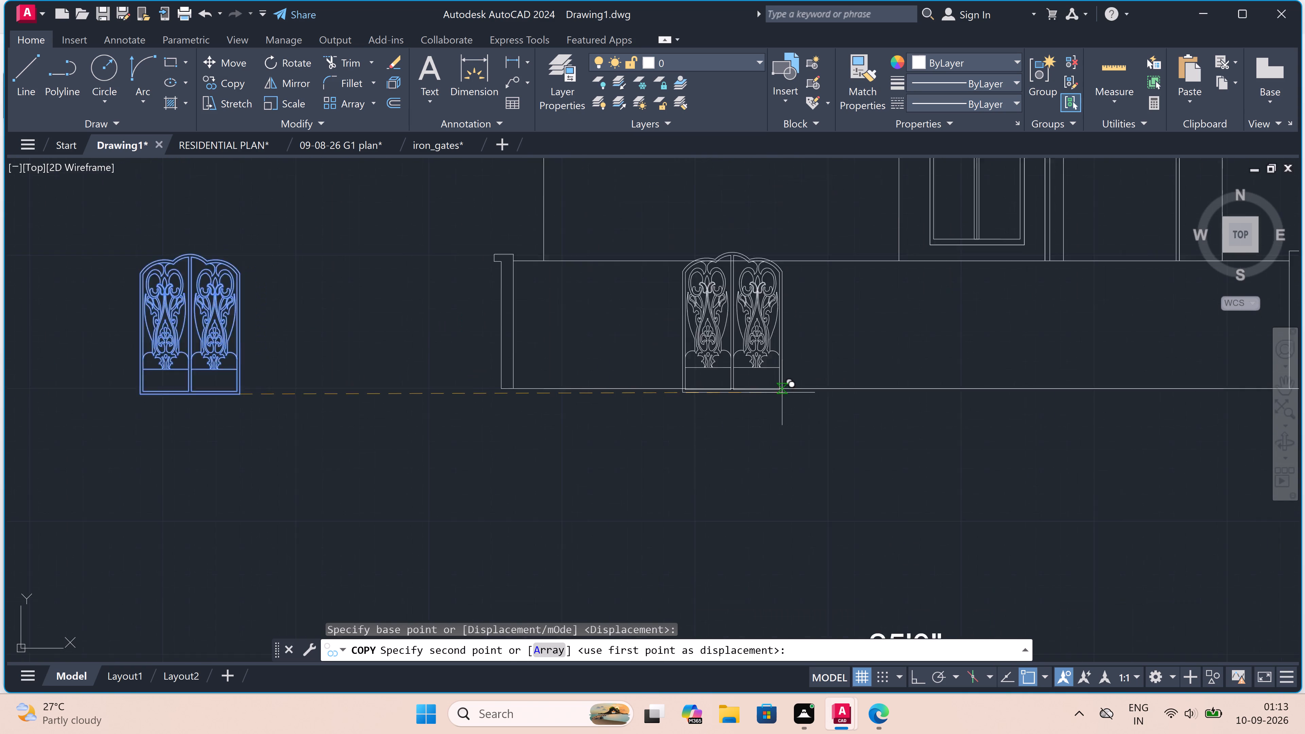
scroll(730, 389, up, 2)
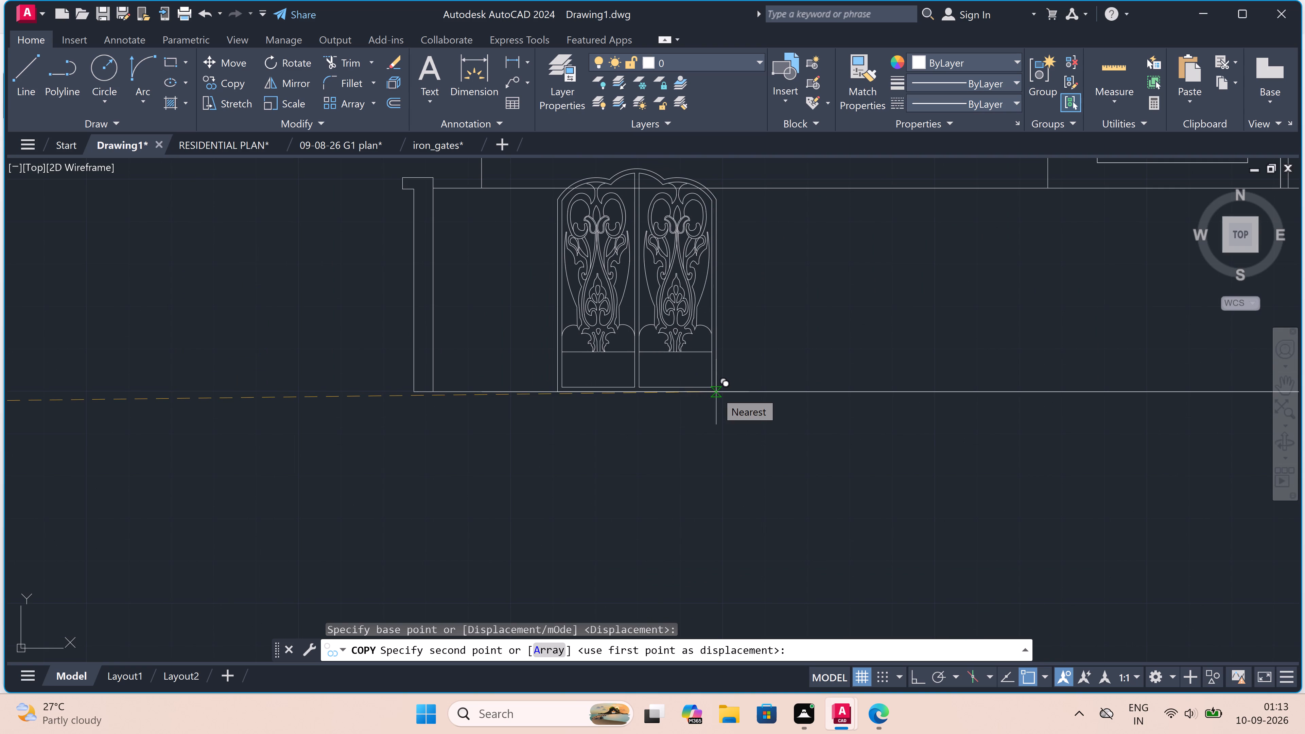
scroll(716, 392, down, 2)
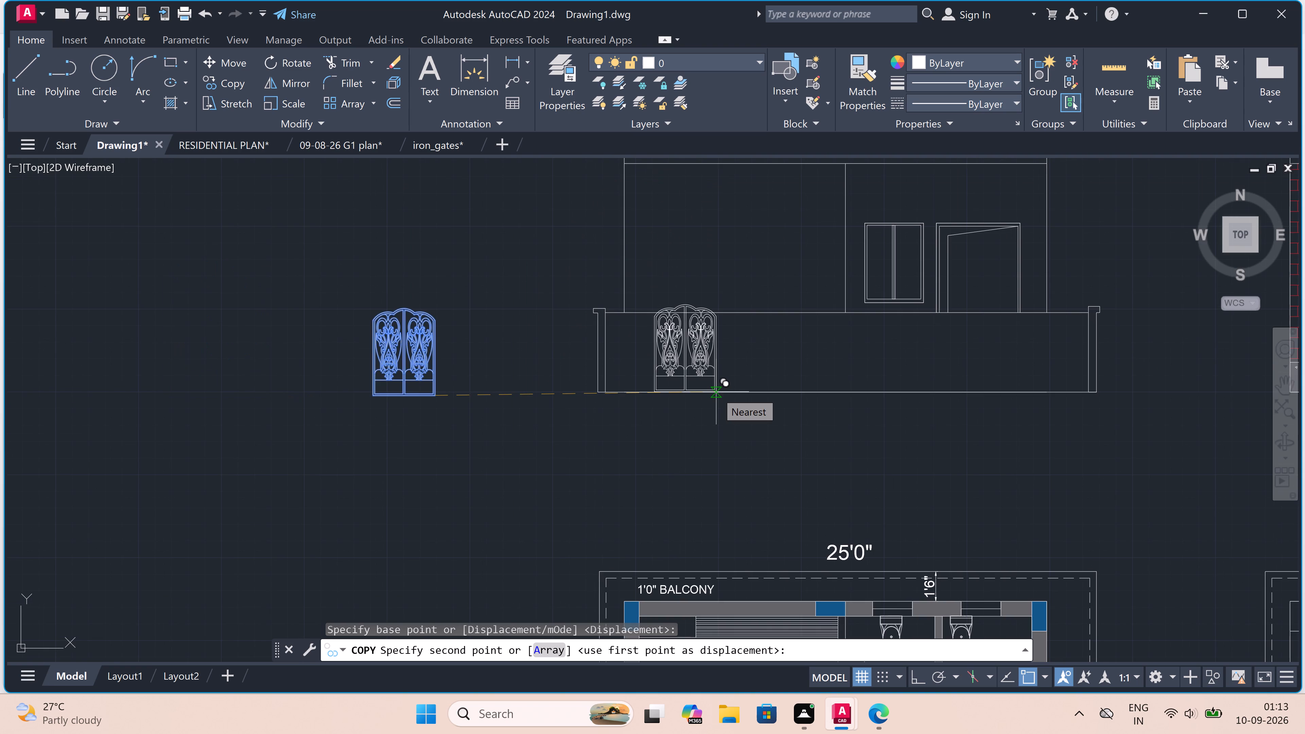
scroll(716, 392, up, 3)
click(716, 392)
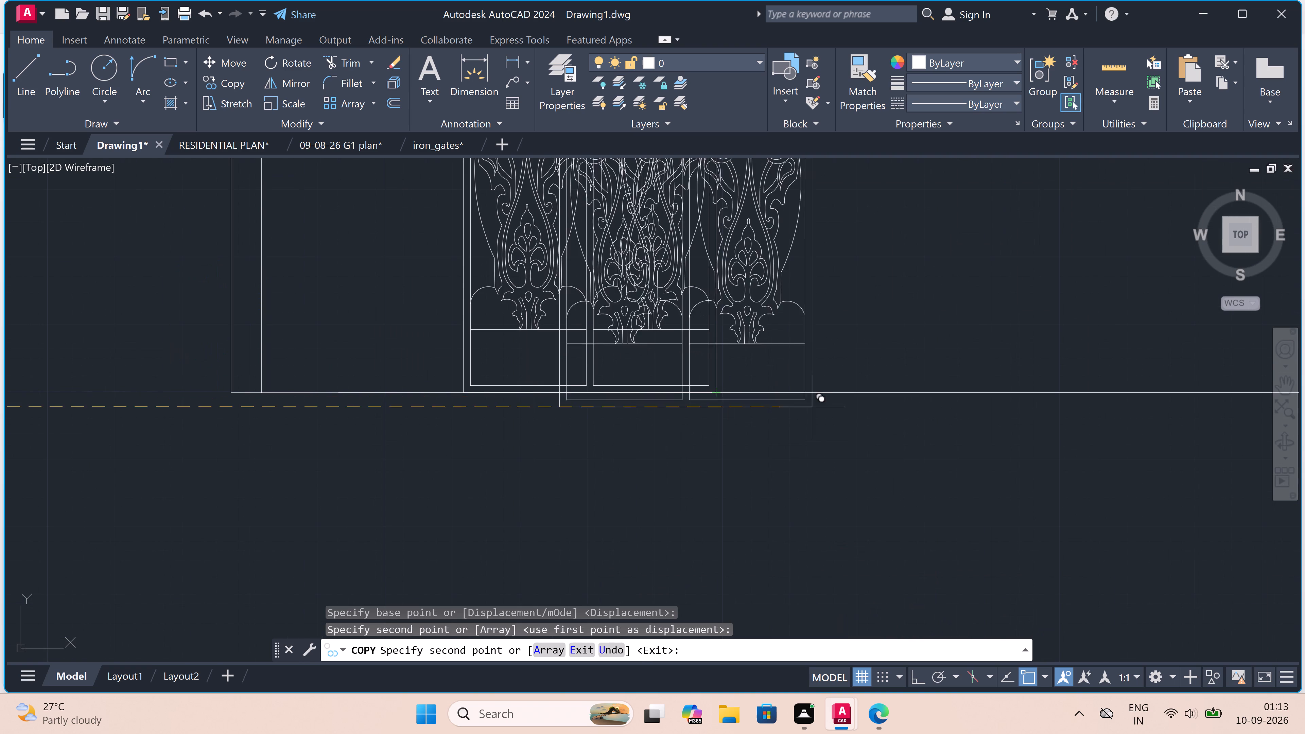
scroll(723, 465, down, 4)
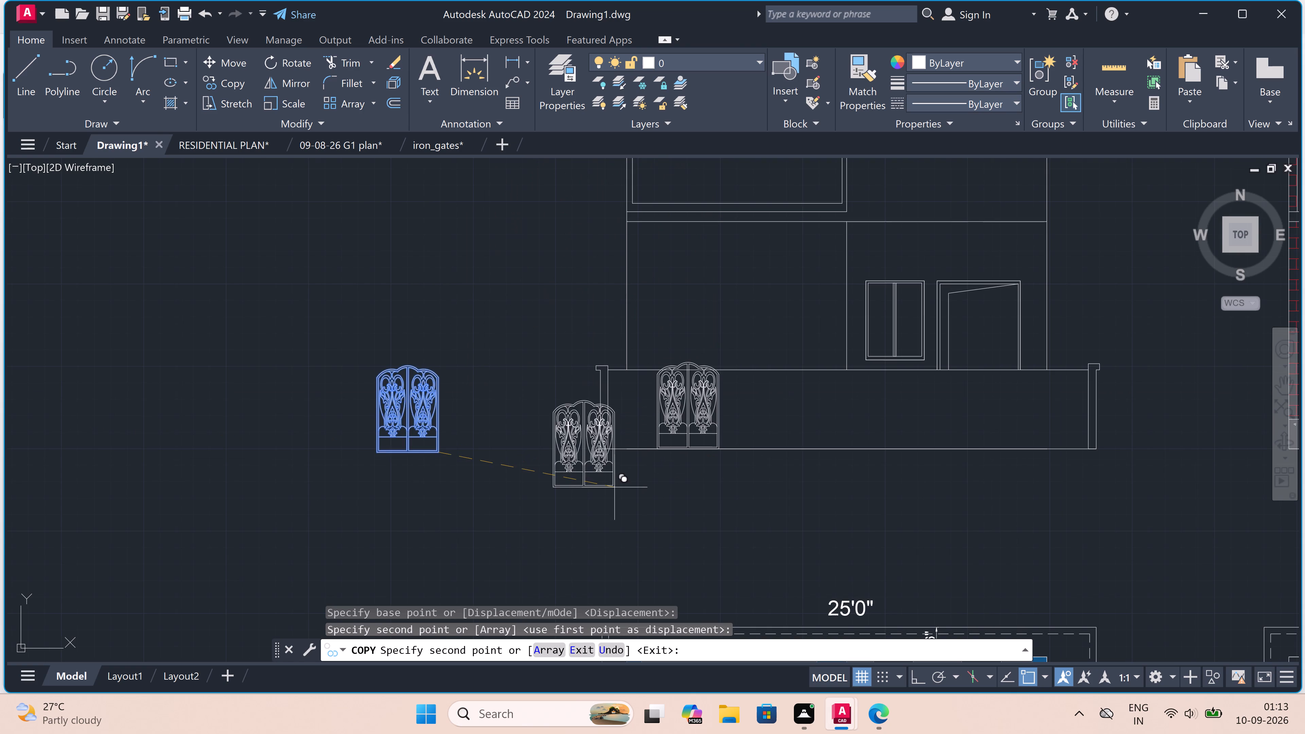
key(Escape)
Trim the compound wall's top line where it crosses the right leaf and frame of the copied gate.
scroll(699, 382, down, 2)
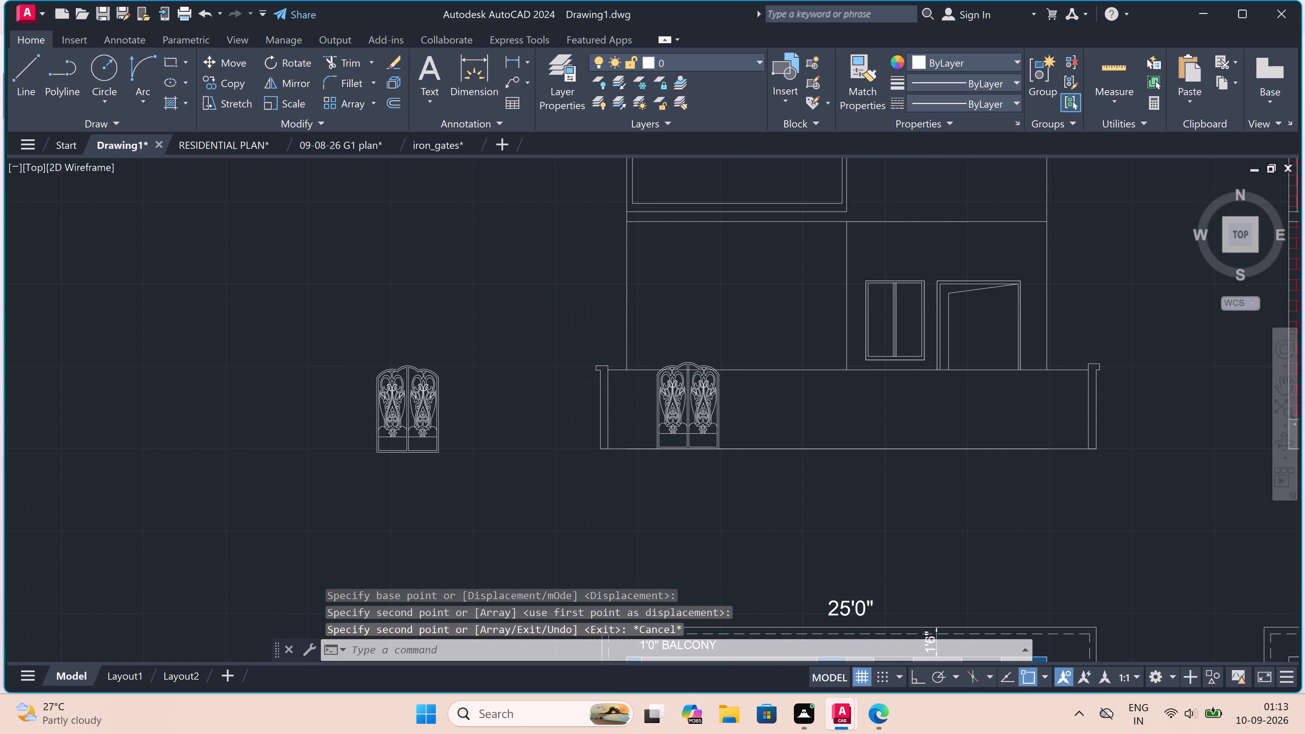
scroll(700, 384, down, 1)
scroll(699, 382, up, 8)
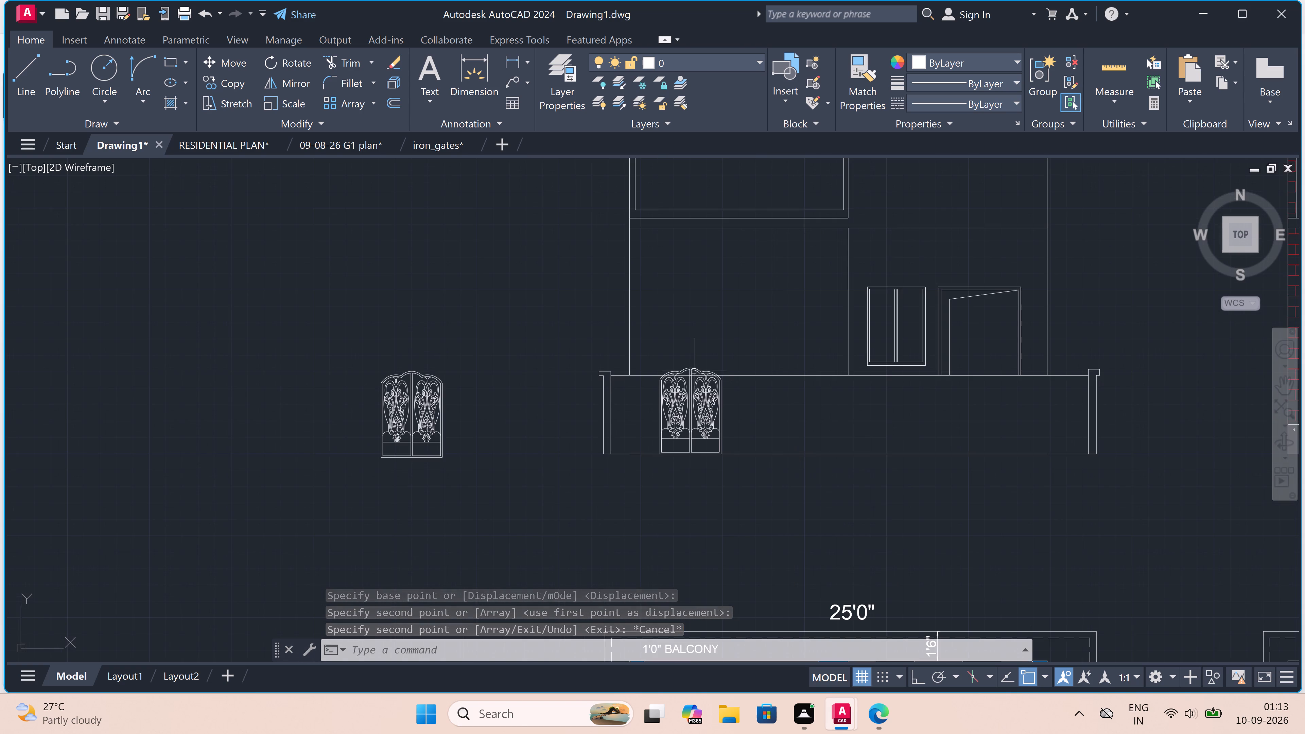
scroll(683, 379, up, 1)
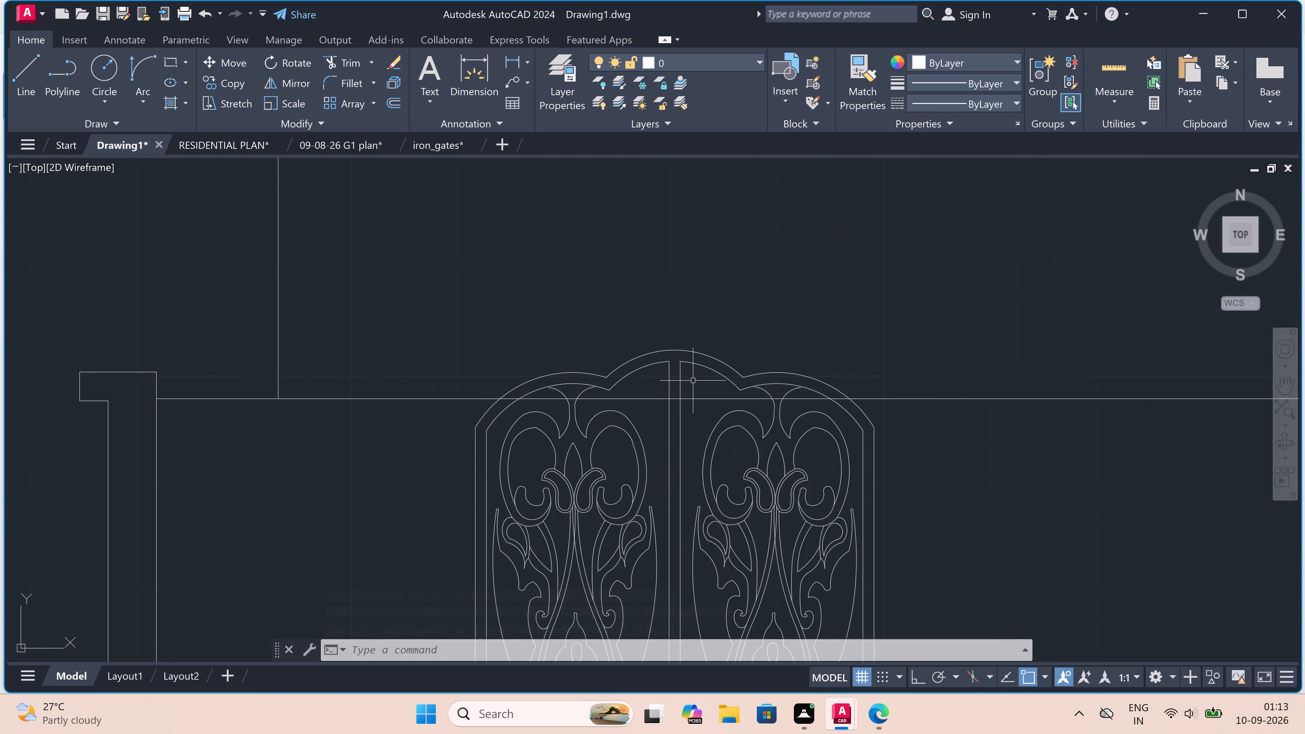
text(tr)
key(space)
click(697, 382)
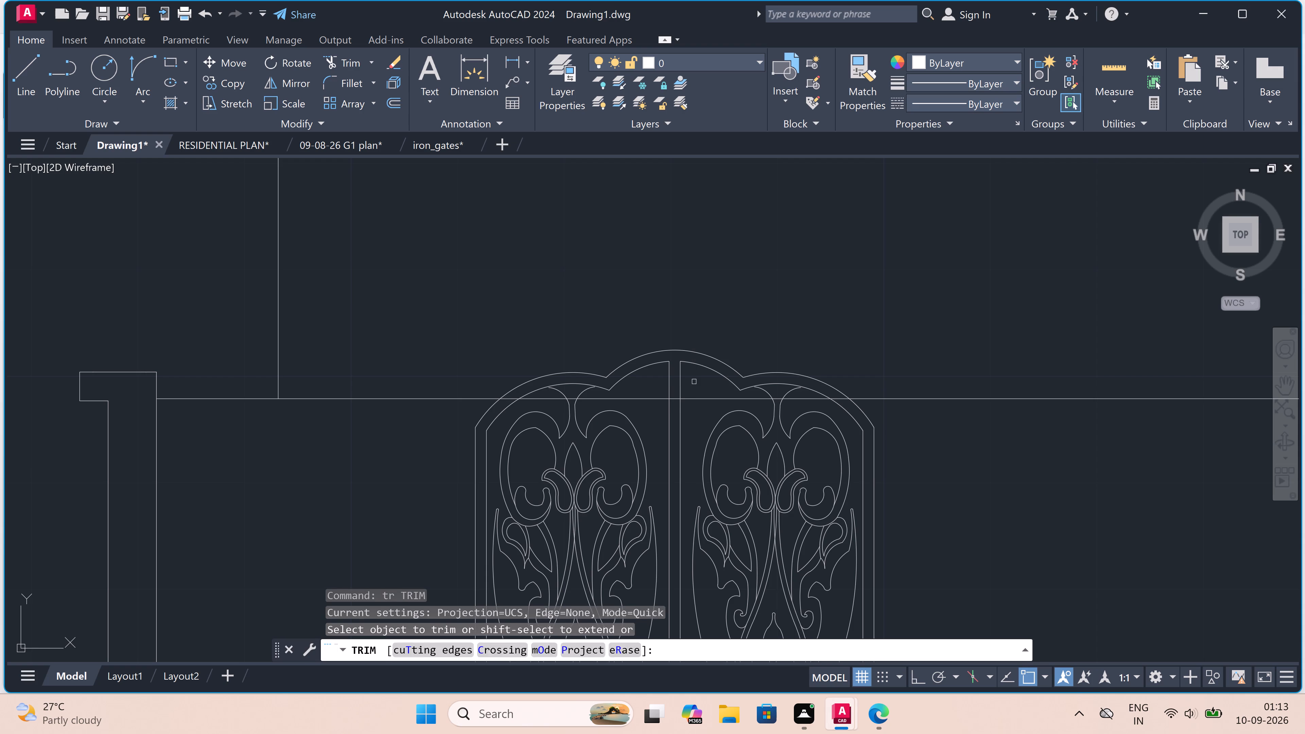
click(703, 408)
scroll(770, 403, up, 4)
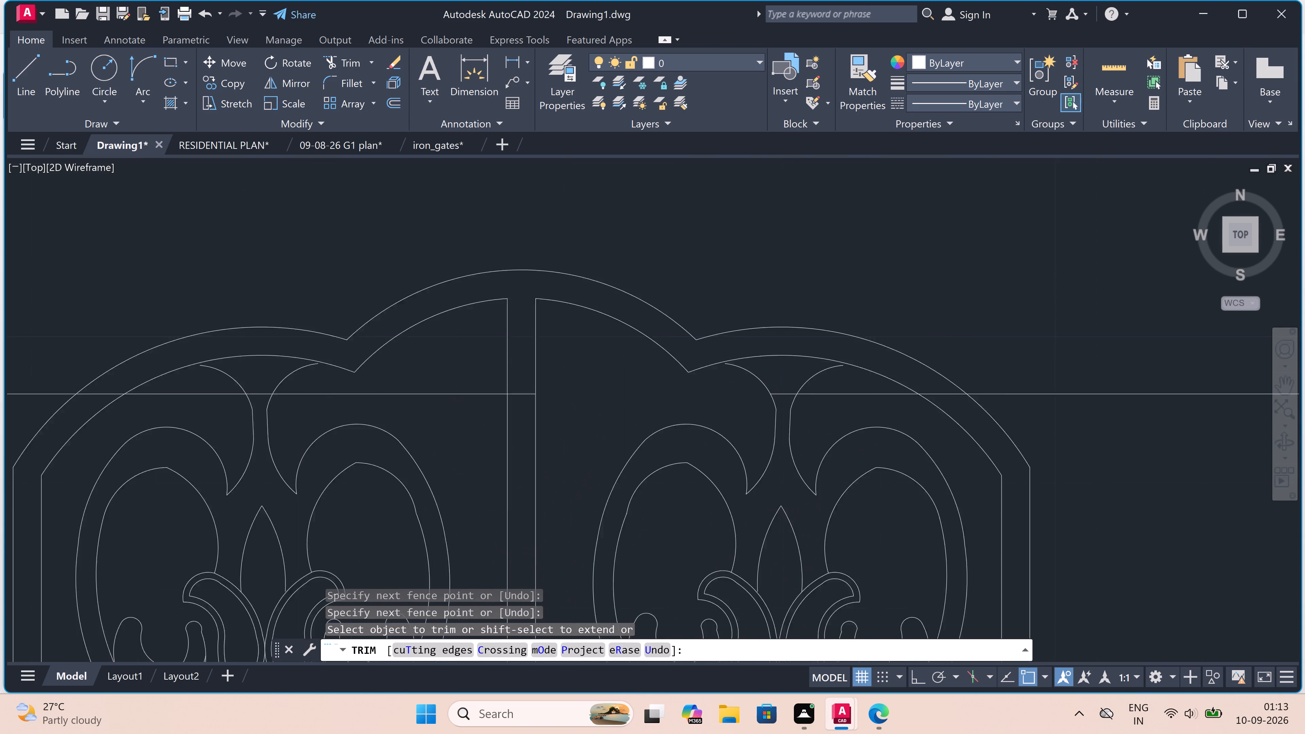
click(787, 385)
click(785, 399)
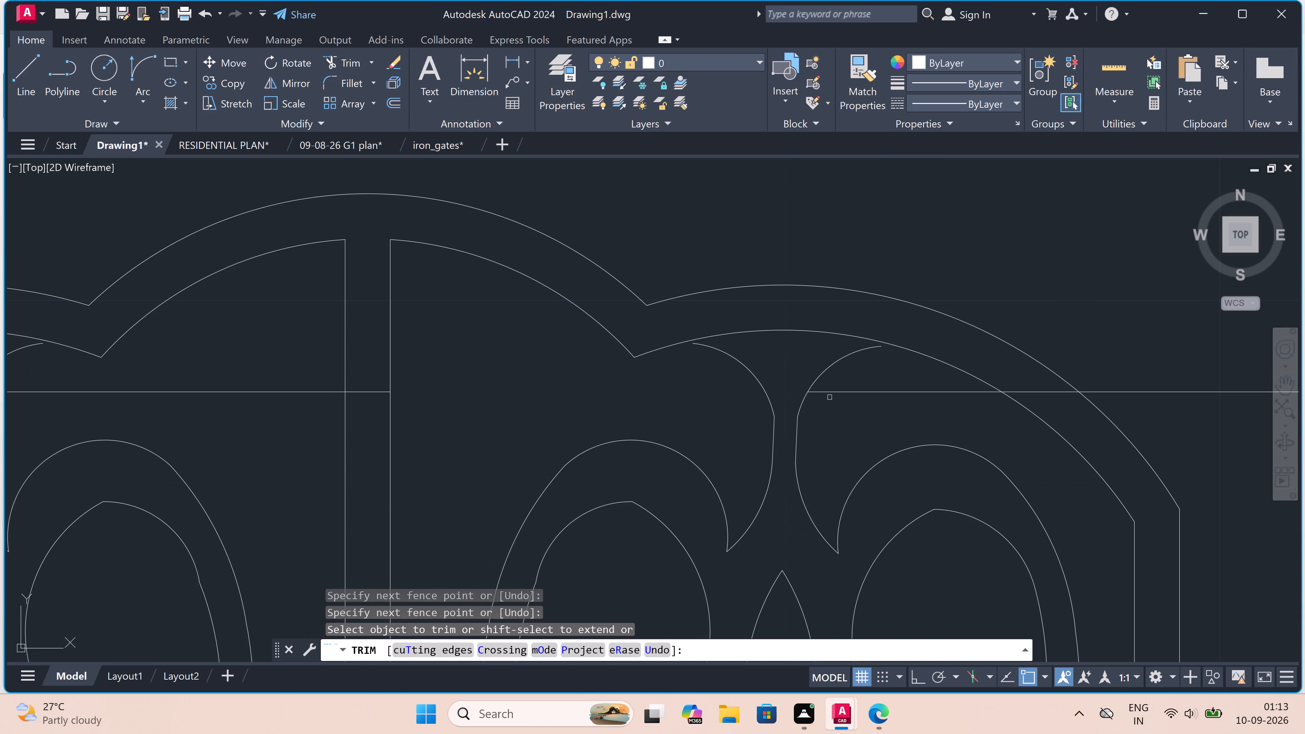
drag(852, 382, 853, 387)
click(853, 392)
click(852, 408)
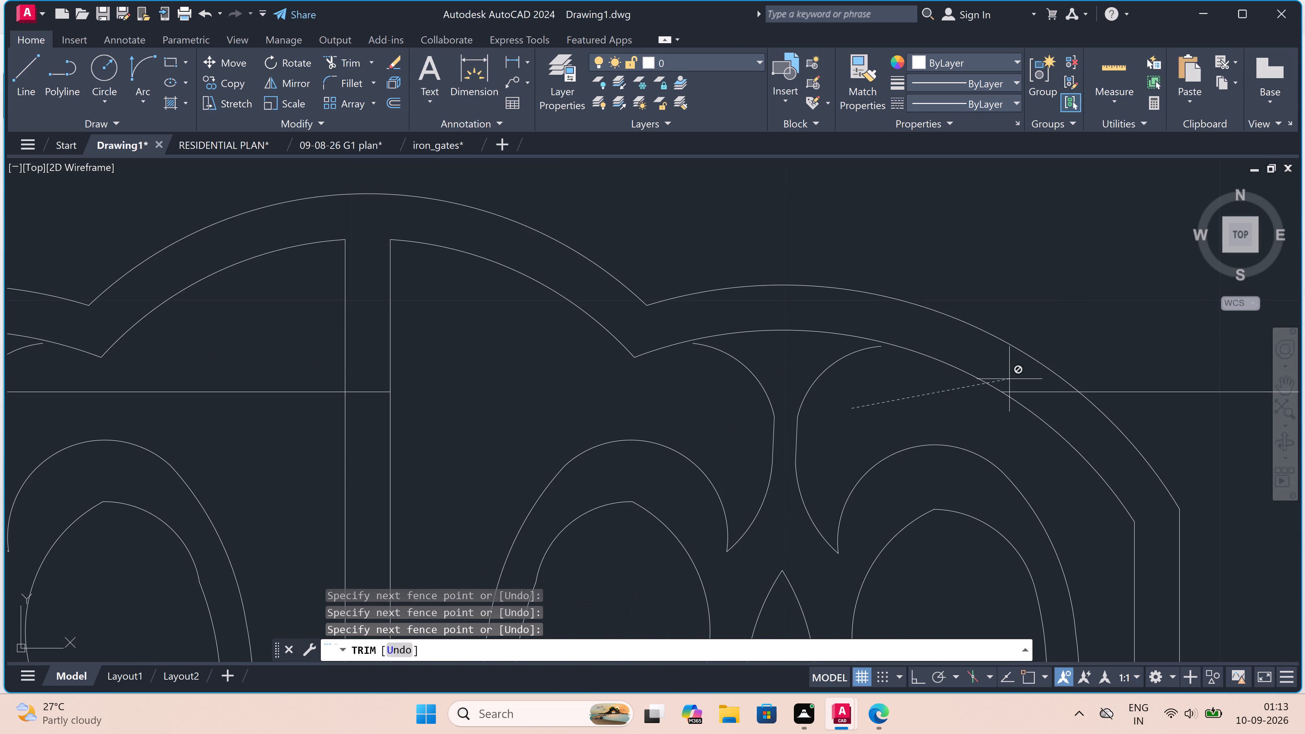
click(972, 401)
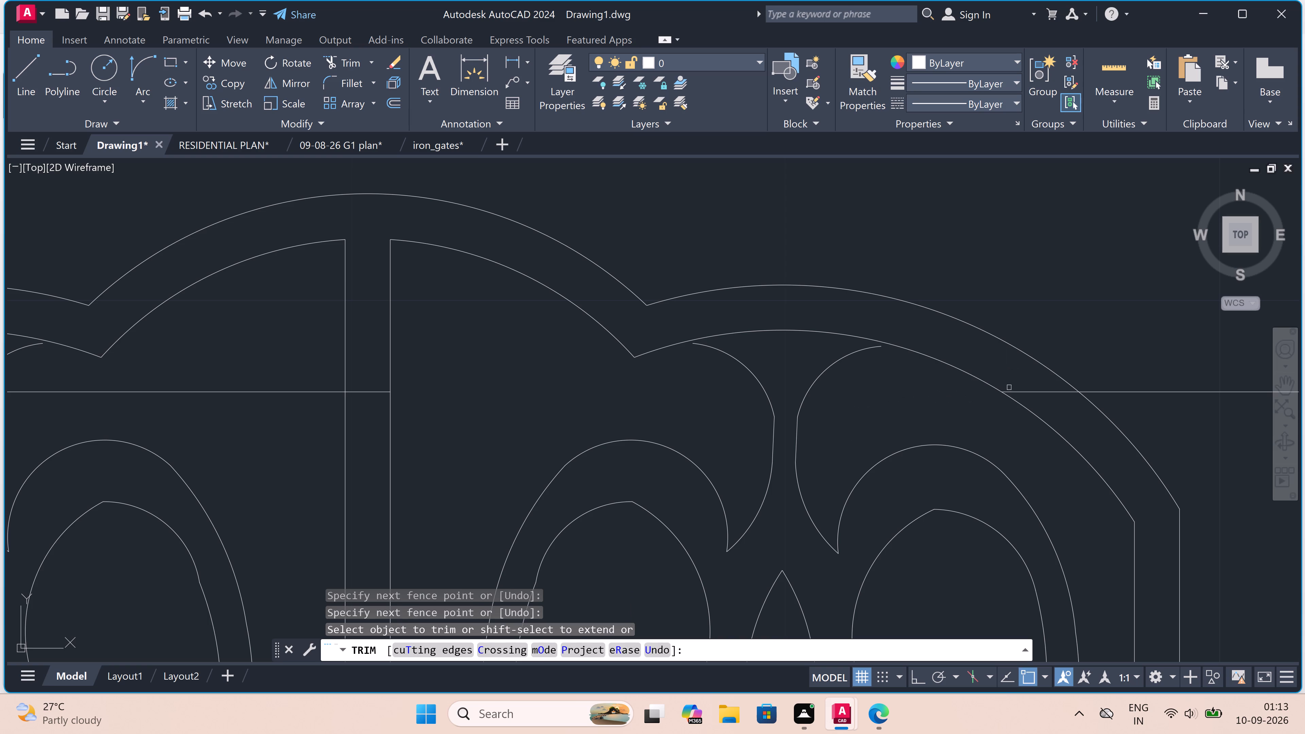
drag(1009, 383, 1021, 386)
click(1052, 391)
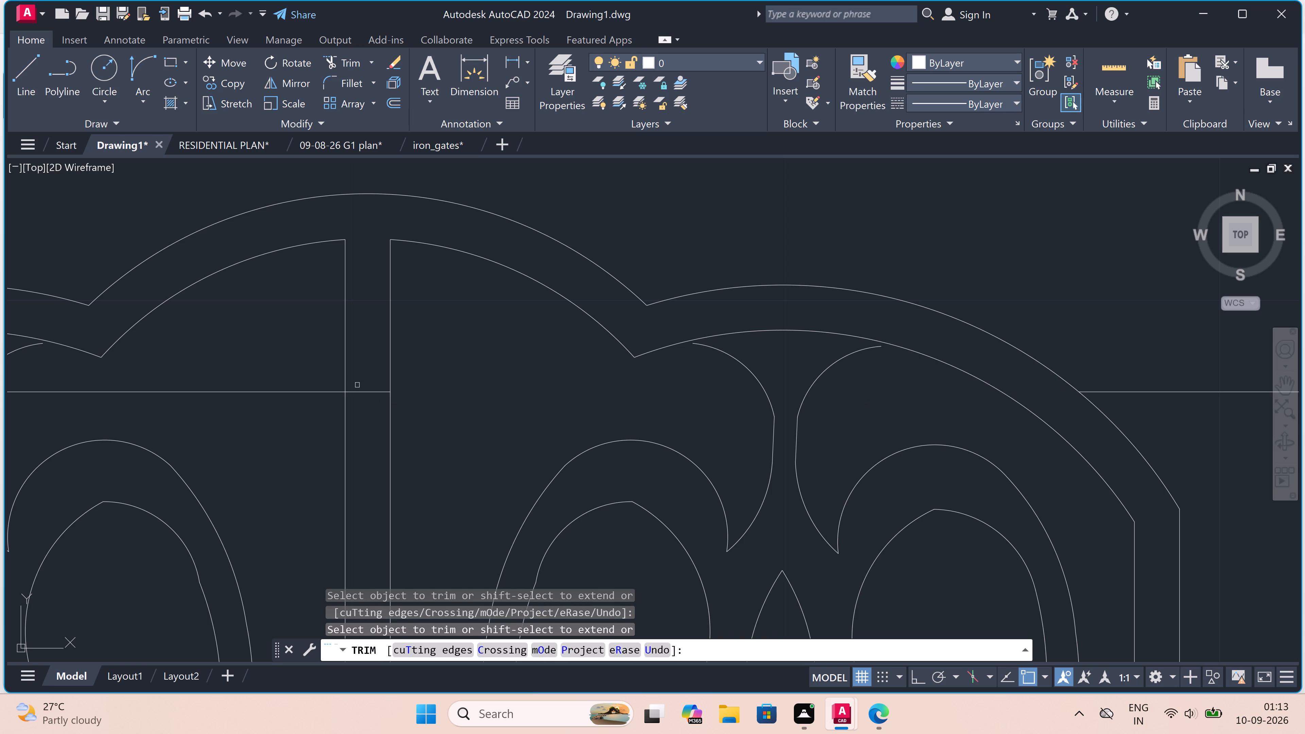
Trim the remaining pieces of the wall's top line crossing the left leaf, centre post and left frame of the copied gate.
drag(357, 380, 357, 383)
drag(356, 400, 356, 405)
double_click(343, 435)
scroll(364, 431, down, 4)
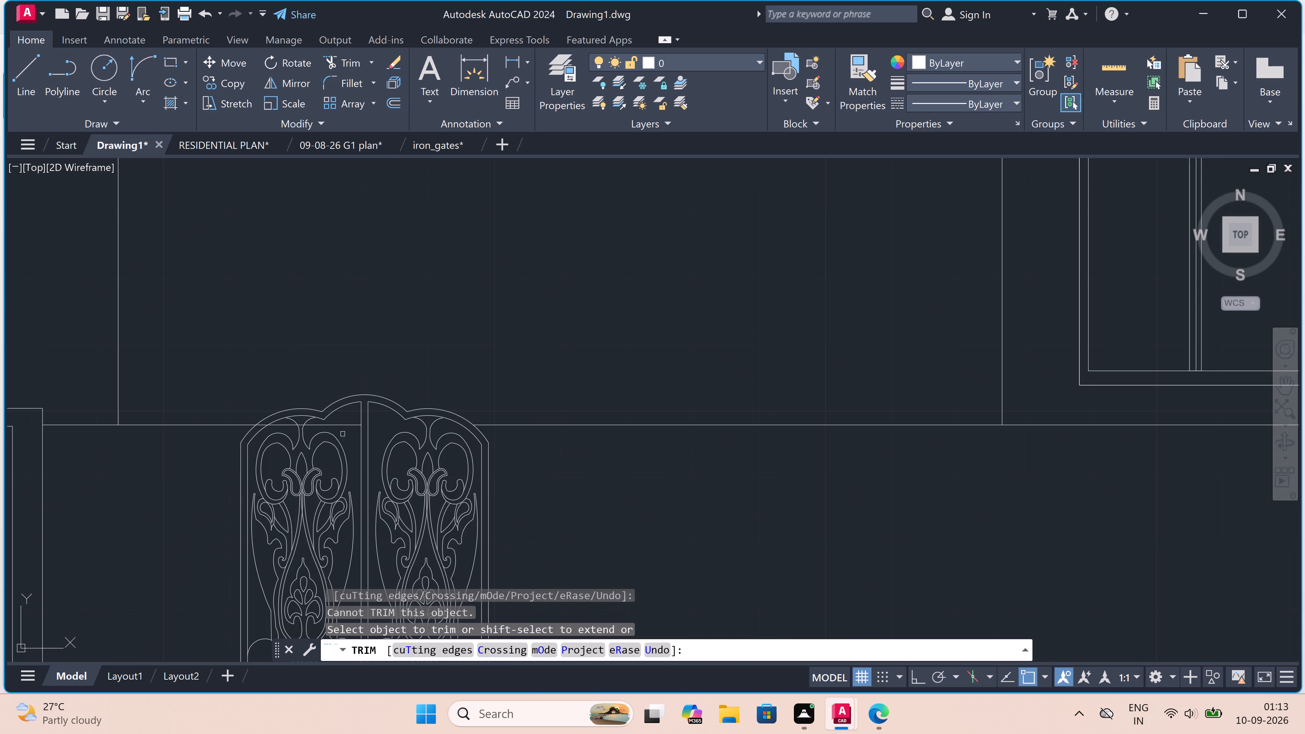
scroll(316, 427, up, 4)
click(318, 423)
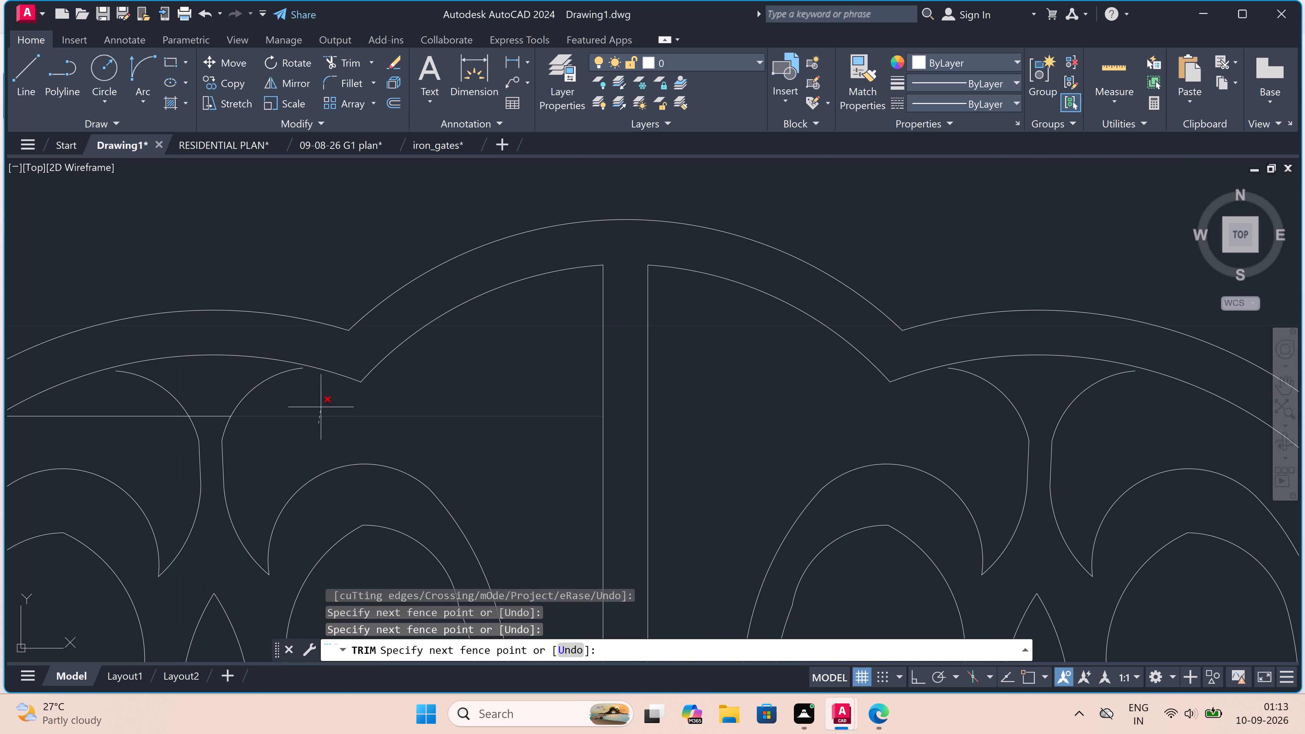
click(321, 407)
scroll(321, 407, down, 4)
scroll(271, 408, up, 4)
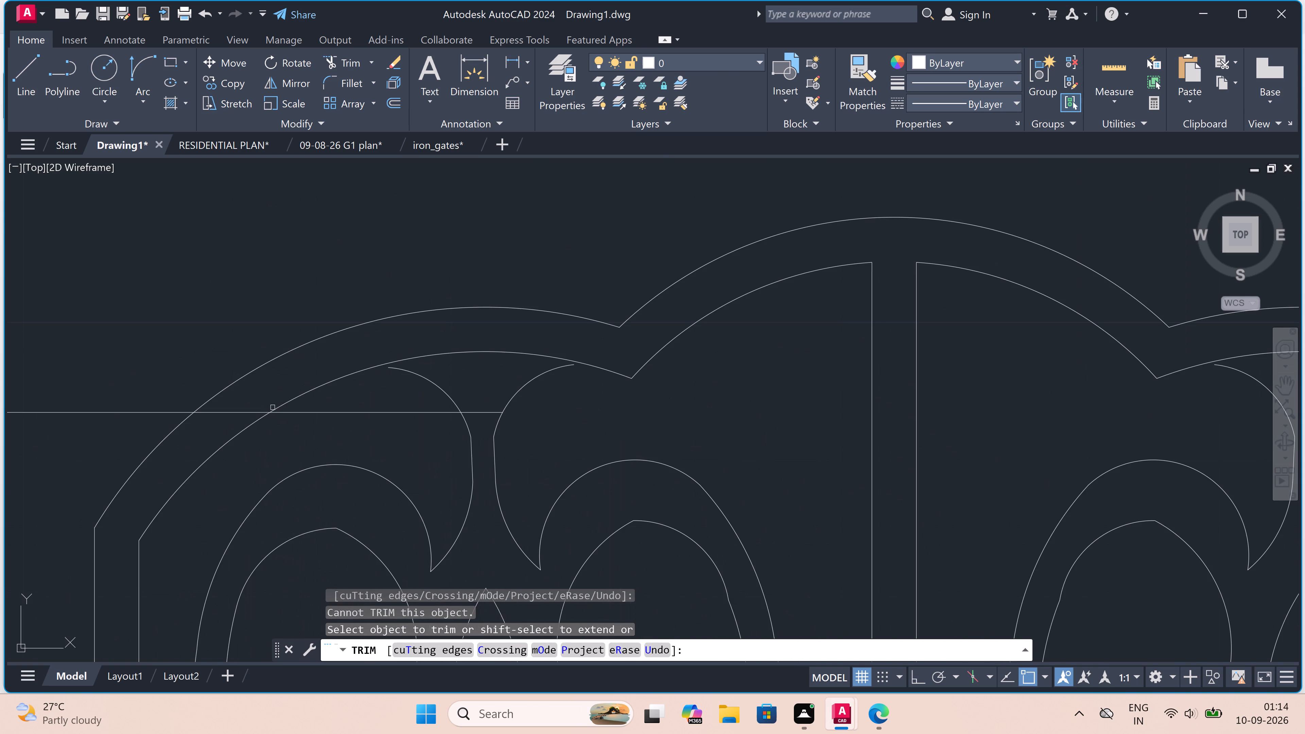
click(349, 405)
click(394, 439)
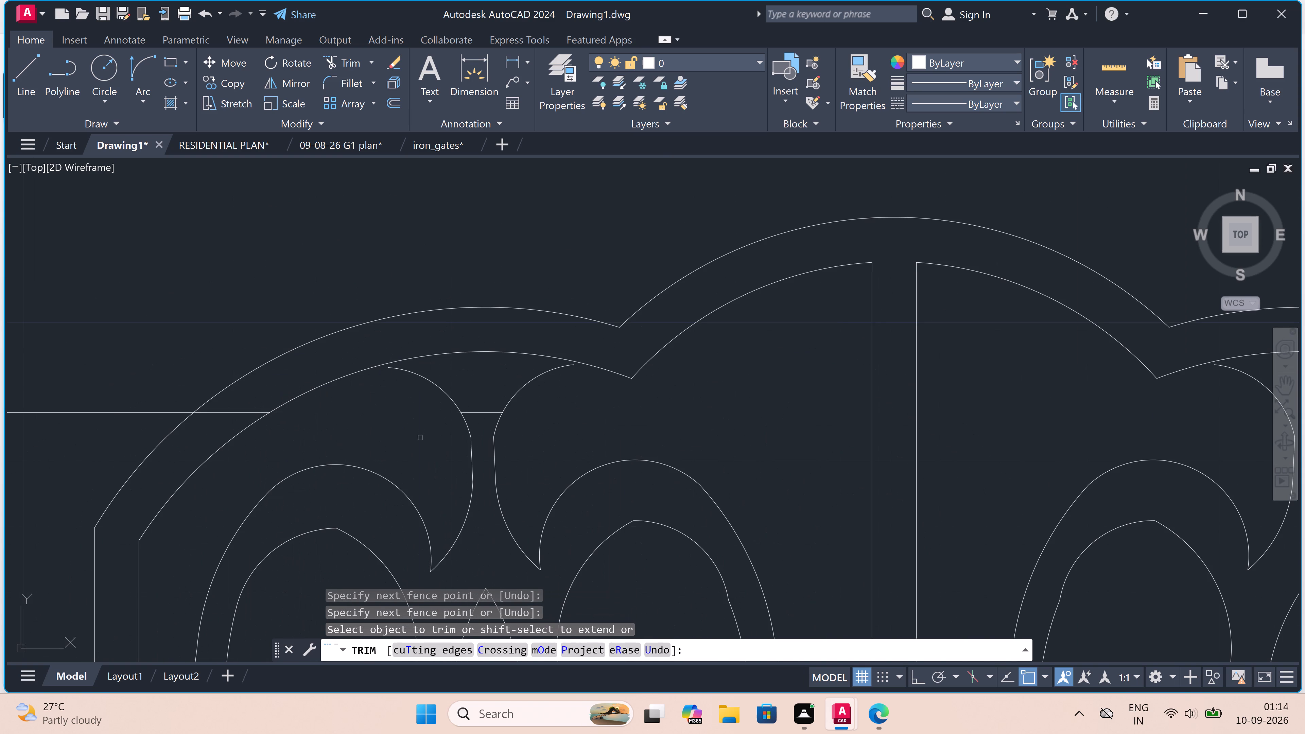
click(478, 424)
click(482, 398)
scroll(482, 398, down, 2)
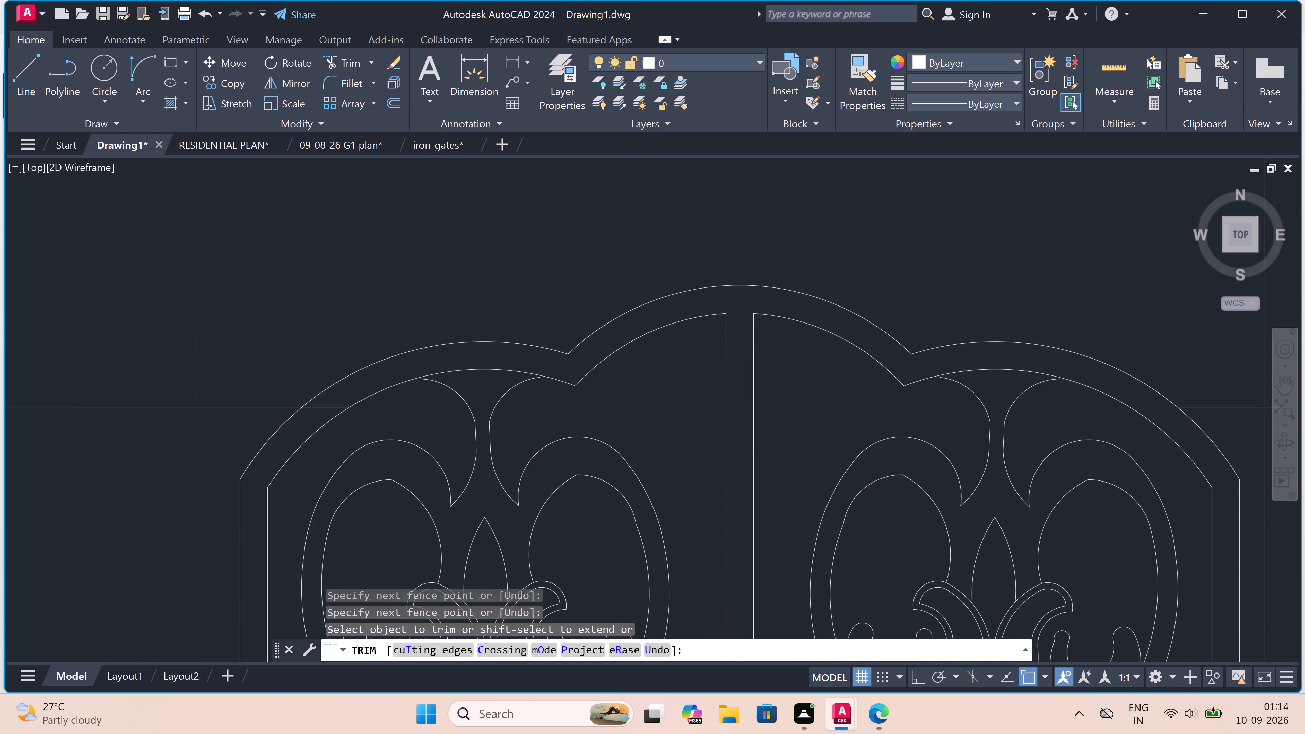
scroll(482, 398, down, 2)
scroll(430, 394, up, 3)
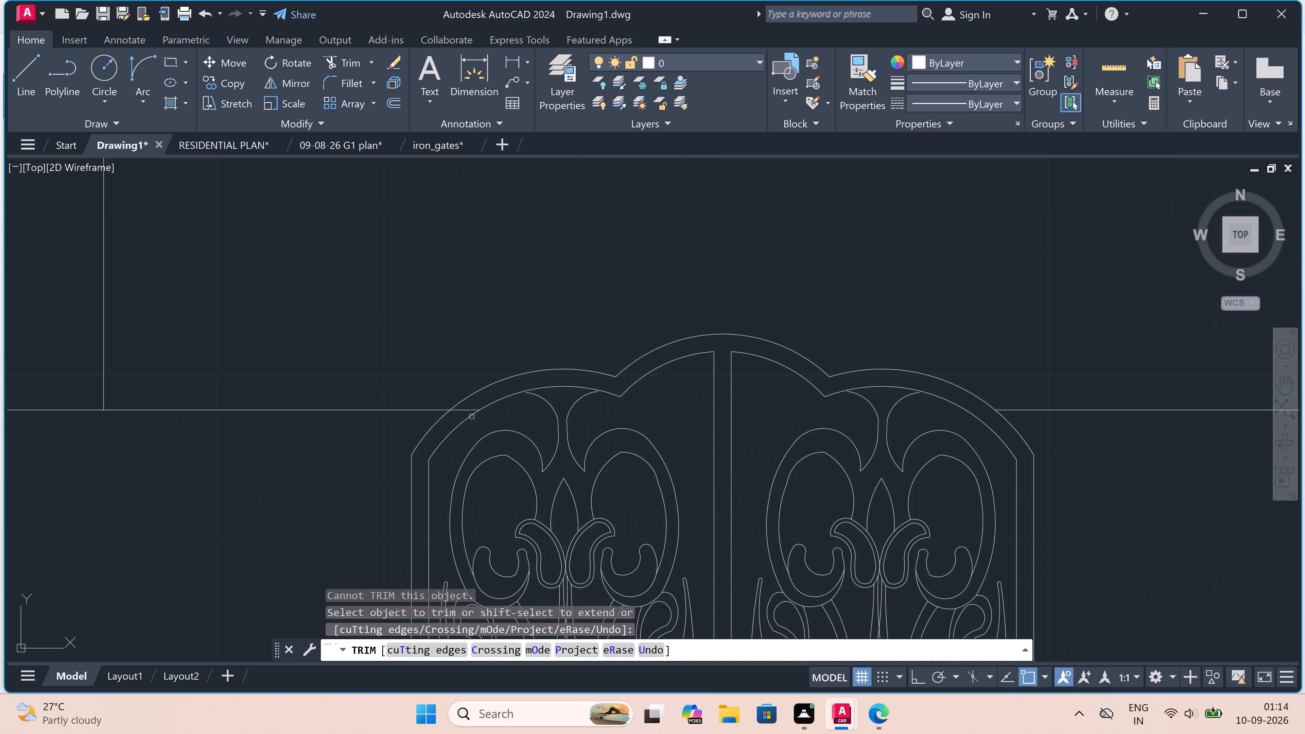
scroll(467, 410, up, 4)
drag(474, 391, 455, 401)
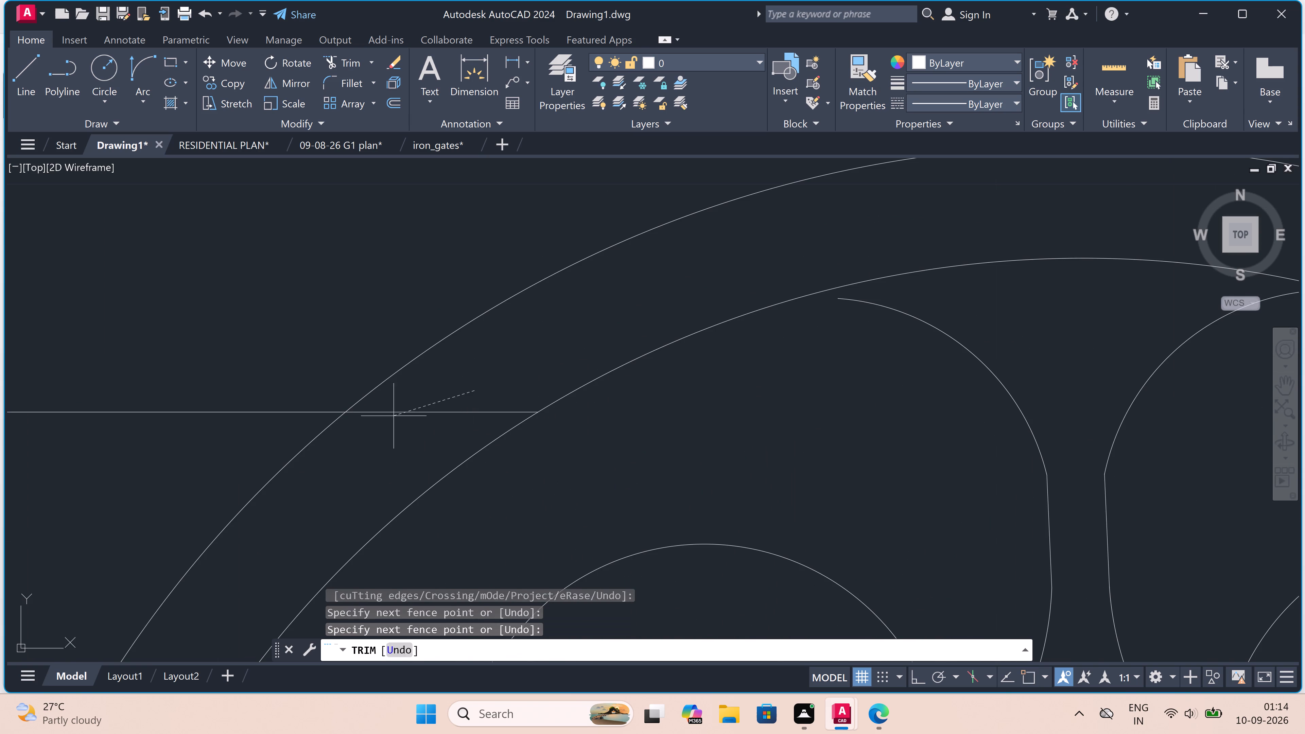
click(388, 417)
scroll(388, 418, down, 7)
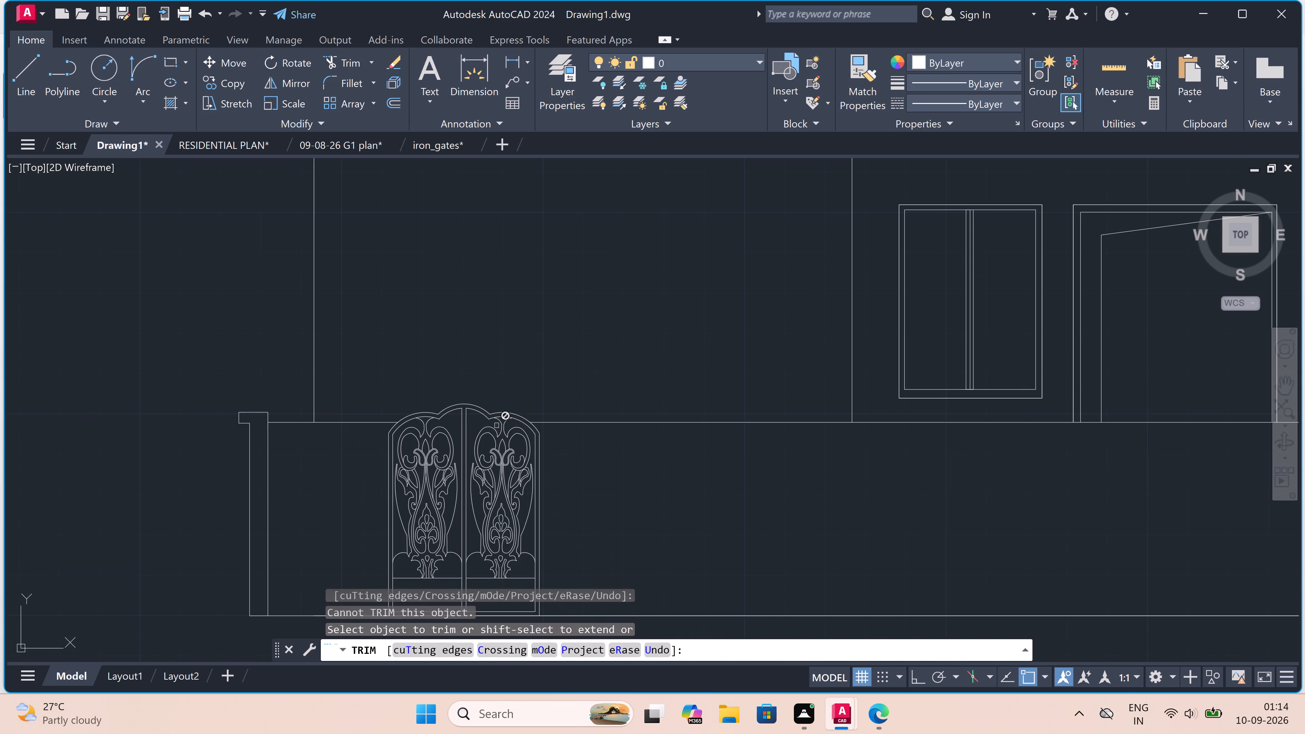
key(Escape)
Erase the original gate standing outside the elevation, left of the compound wall.
scroll(567, 400, down, 3)
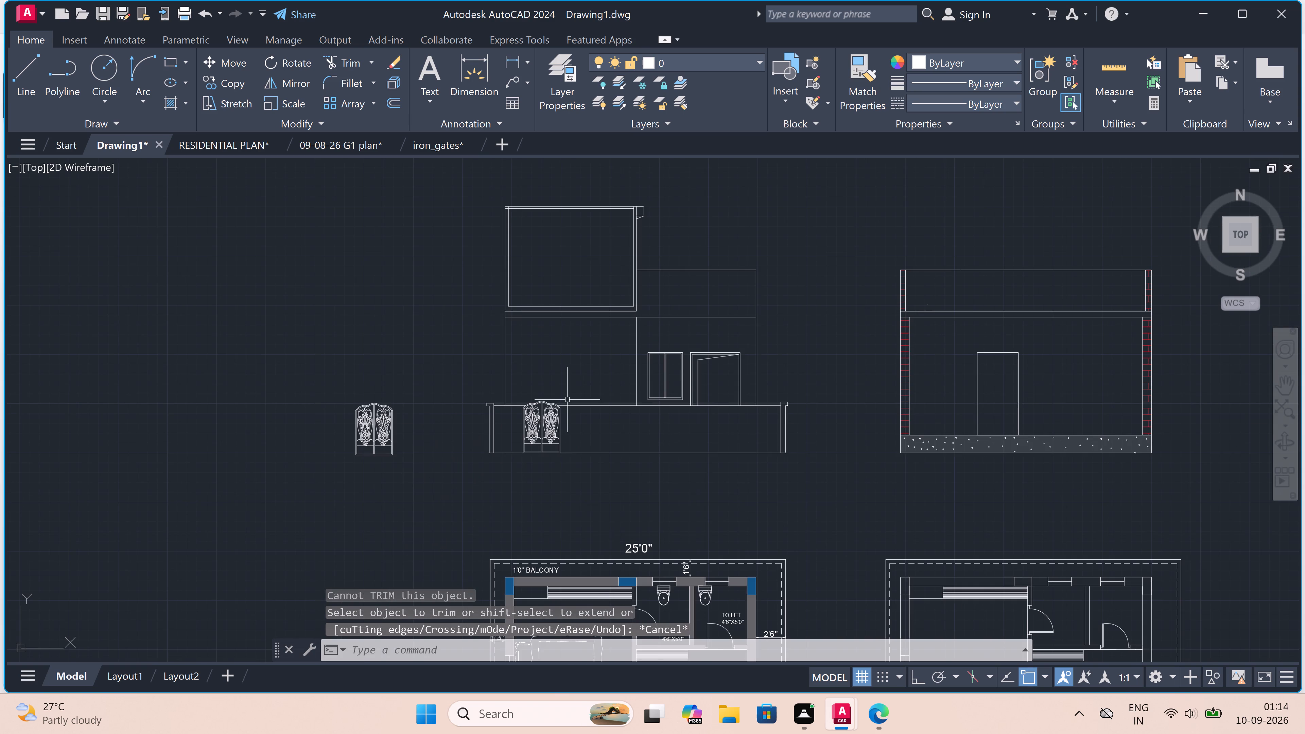
scroll(582, 417, up, 2)
scroll(577, 418, down, 1)
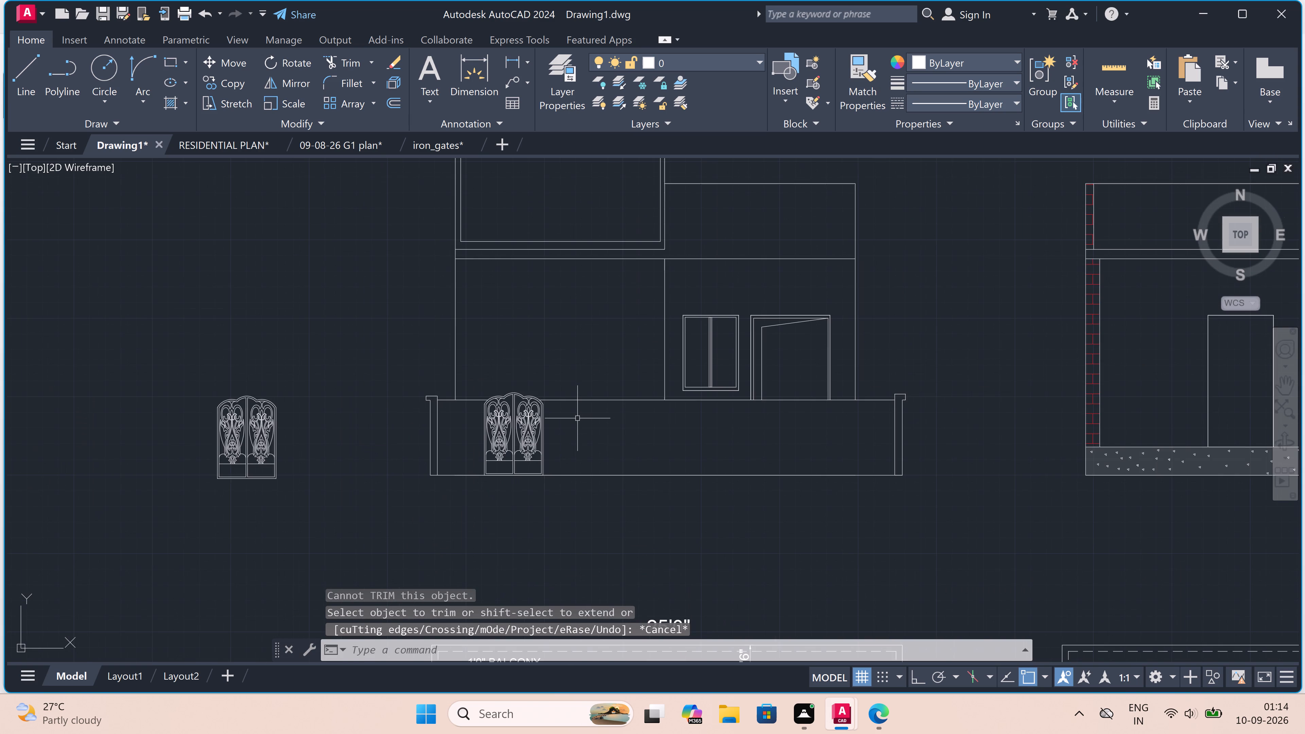
scroll(577, 418, down, 2)
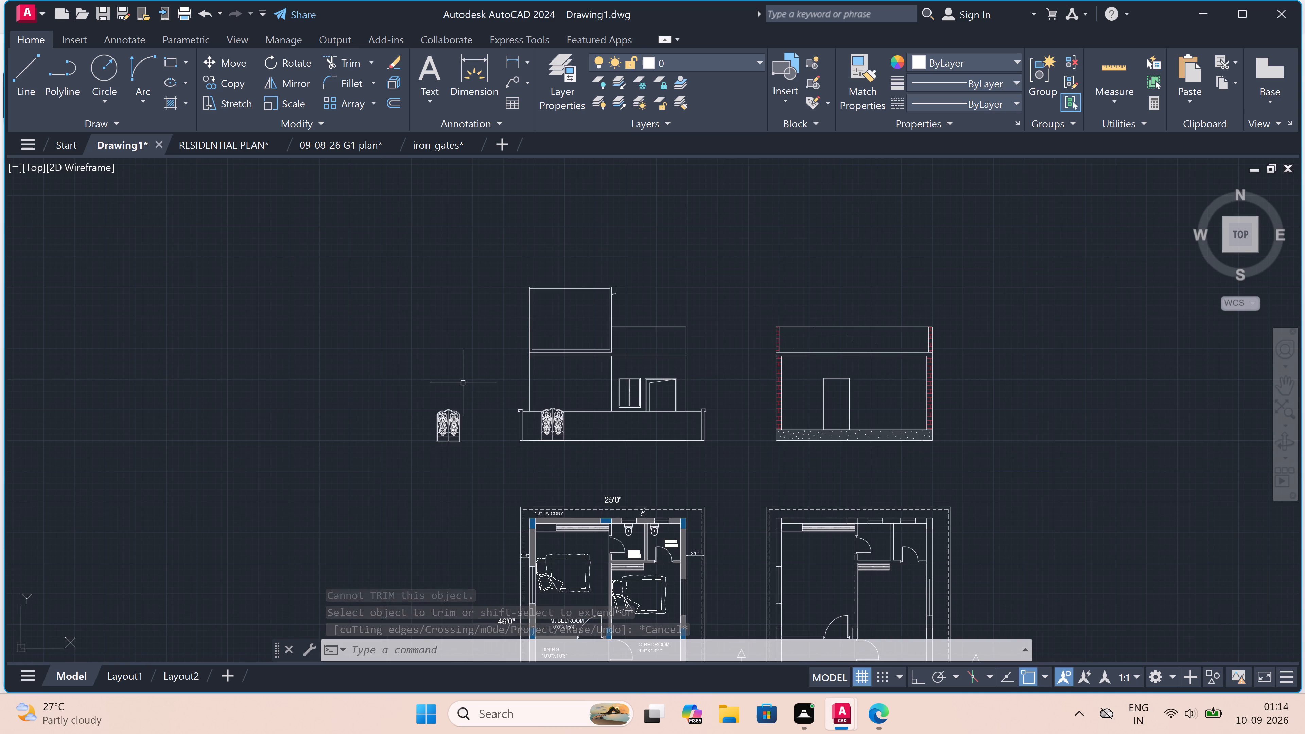
drag(463, 383, 452, 431)
click(435, 453)
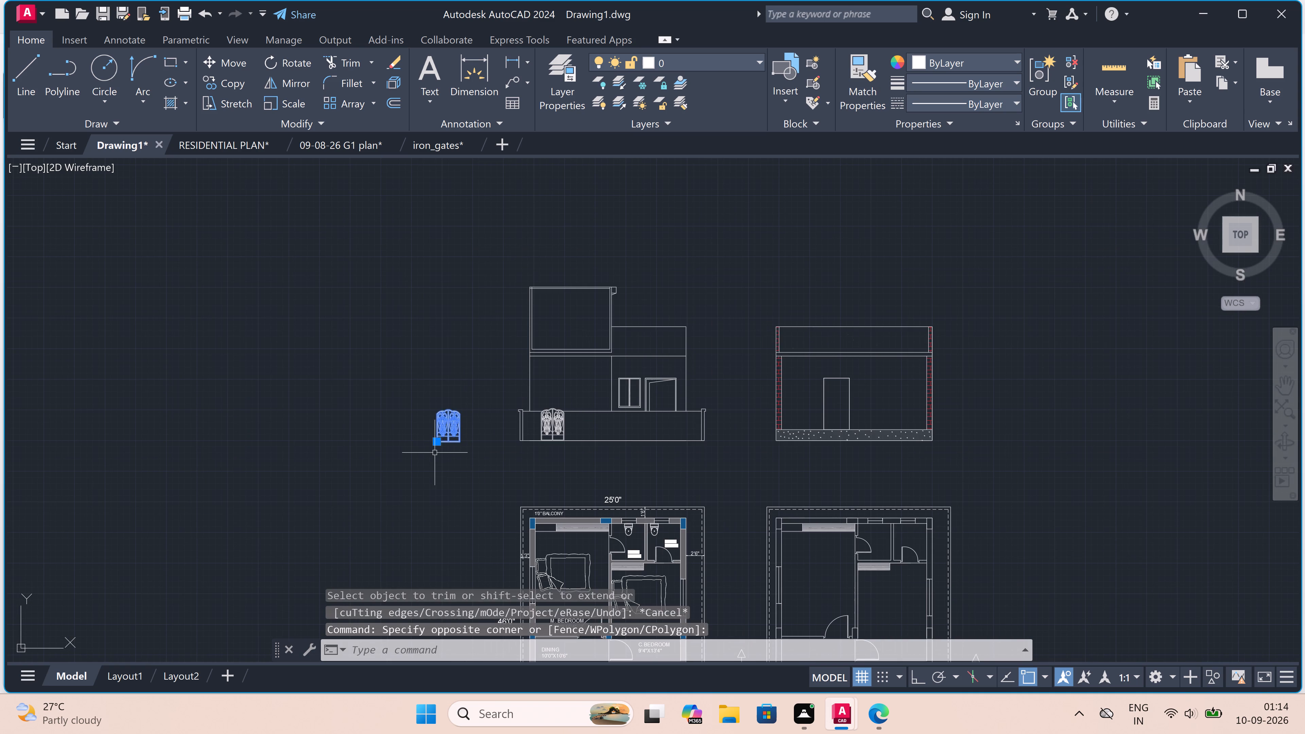
key(Delete)
Draw two closely spaced vertical lines joined at the base, from the compound wall's top line to its base line, just right of the gate.
scroll(597, 390, up, 3)
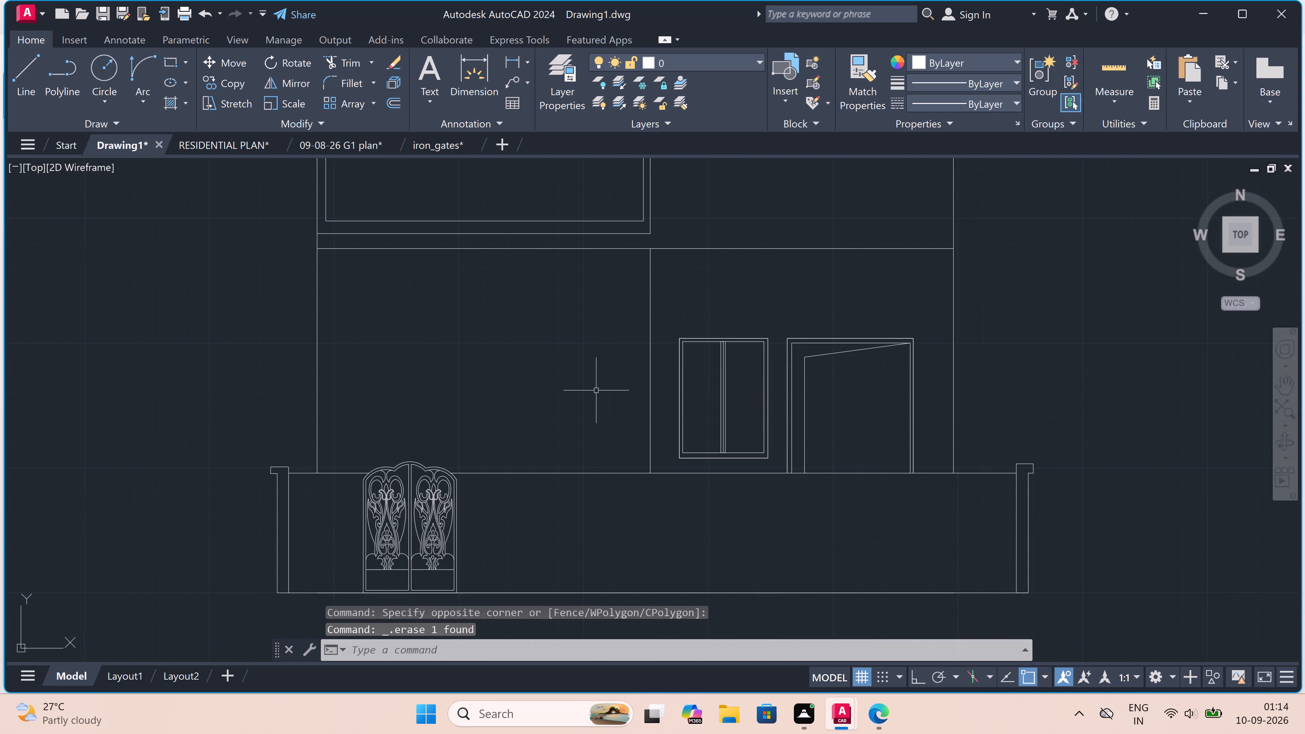
scroll(578, 393, down, 2)
scroll(596, 430, up, 2)
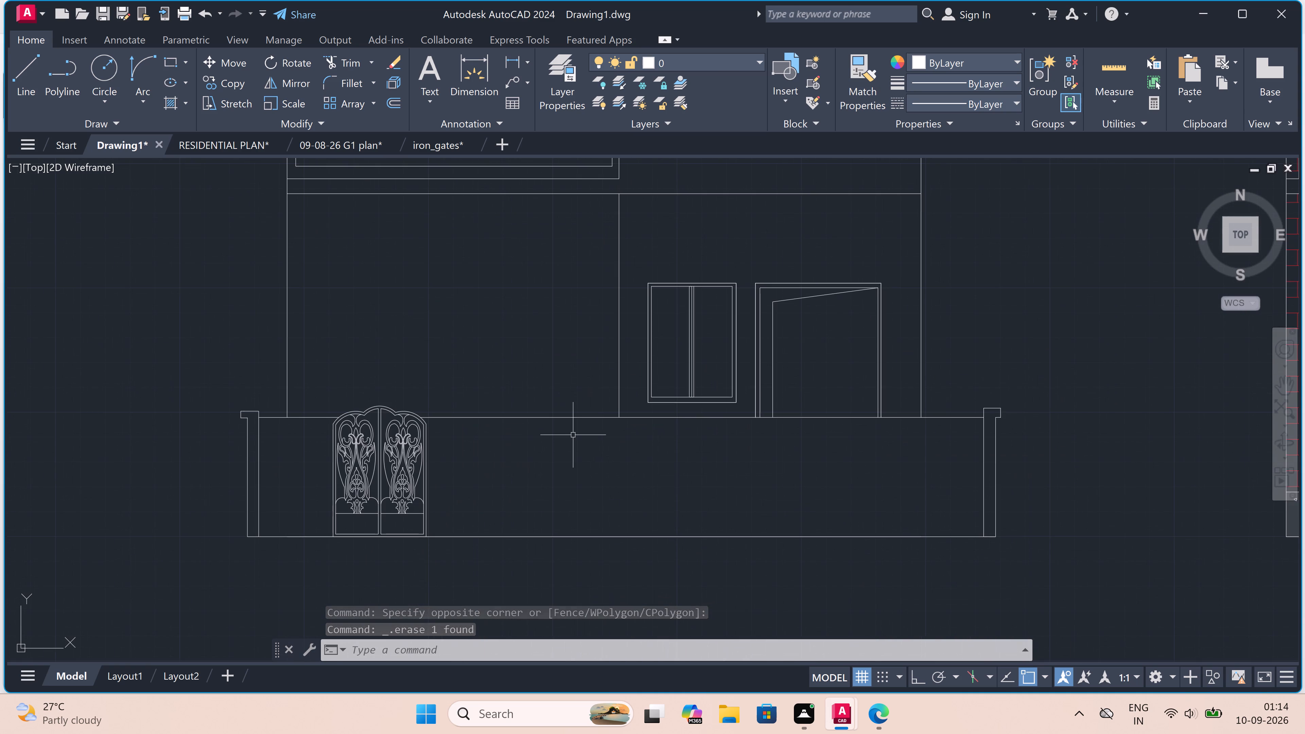
key(l)
key(space)
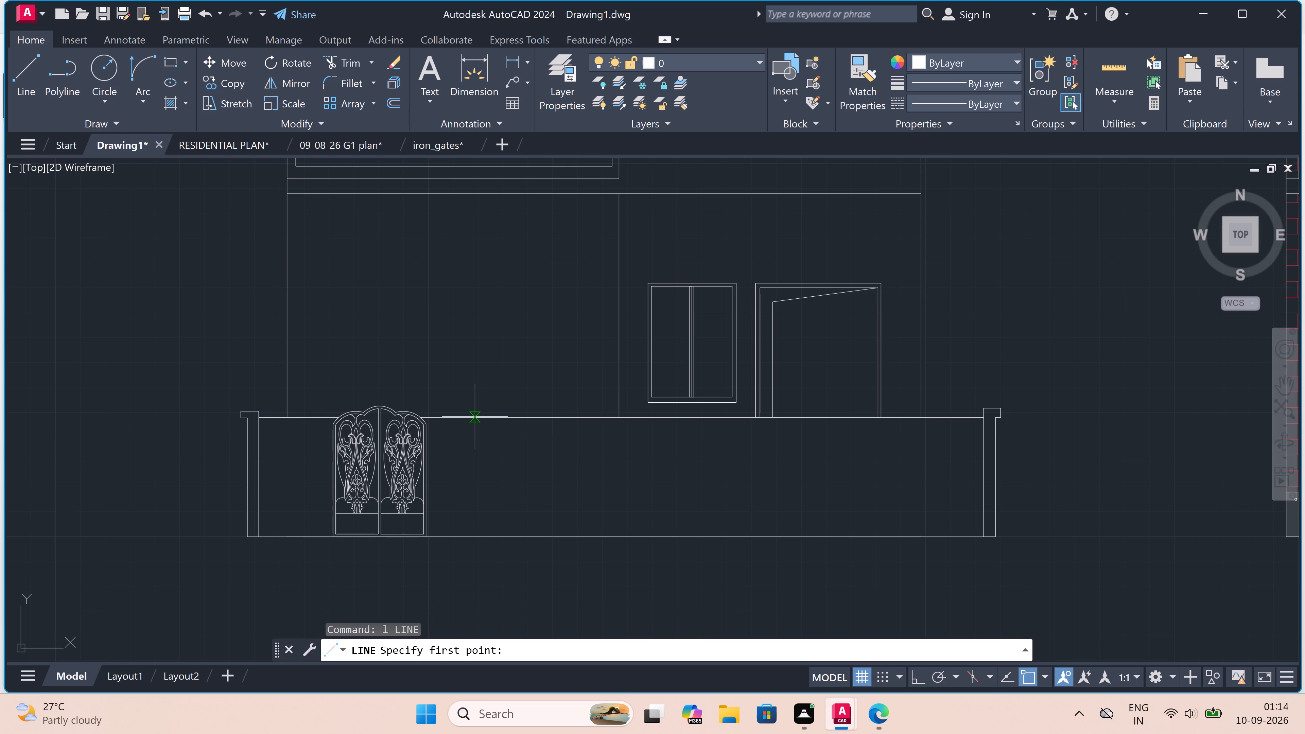
drag(475, 417, 475, 423)
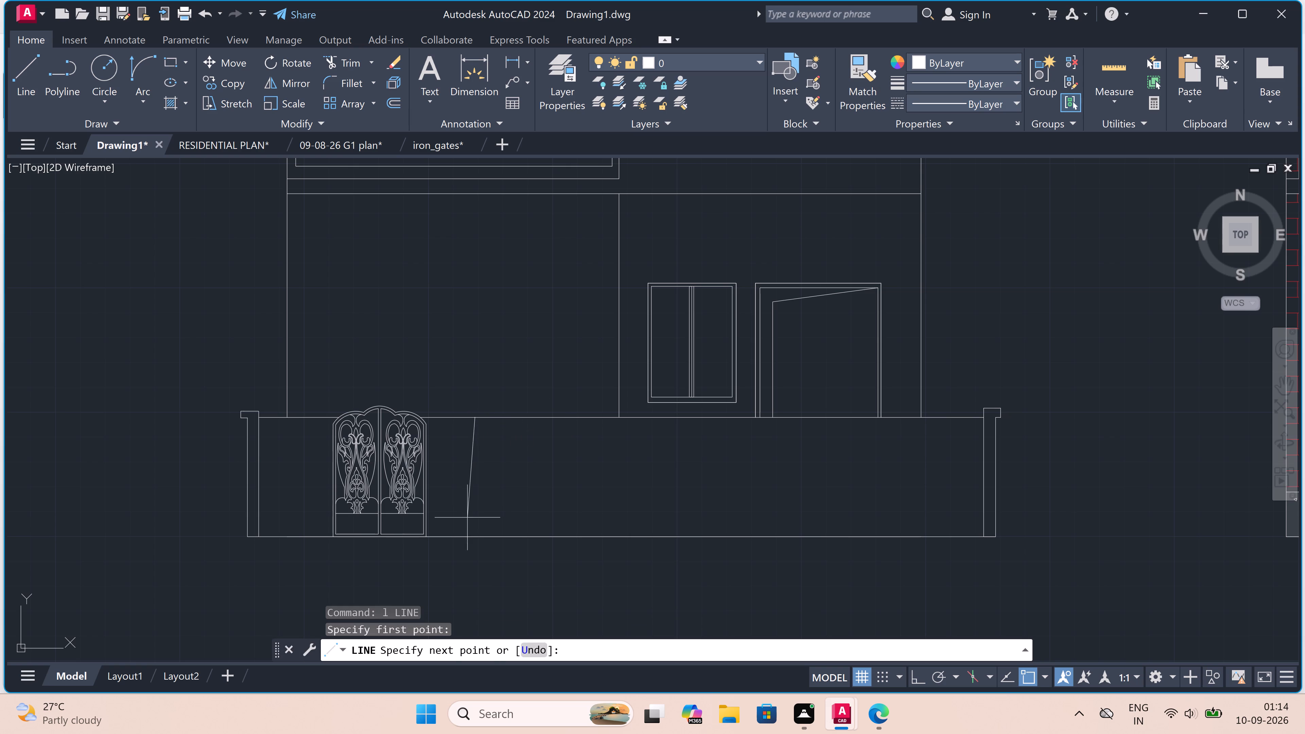
key(F8)
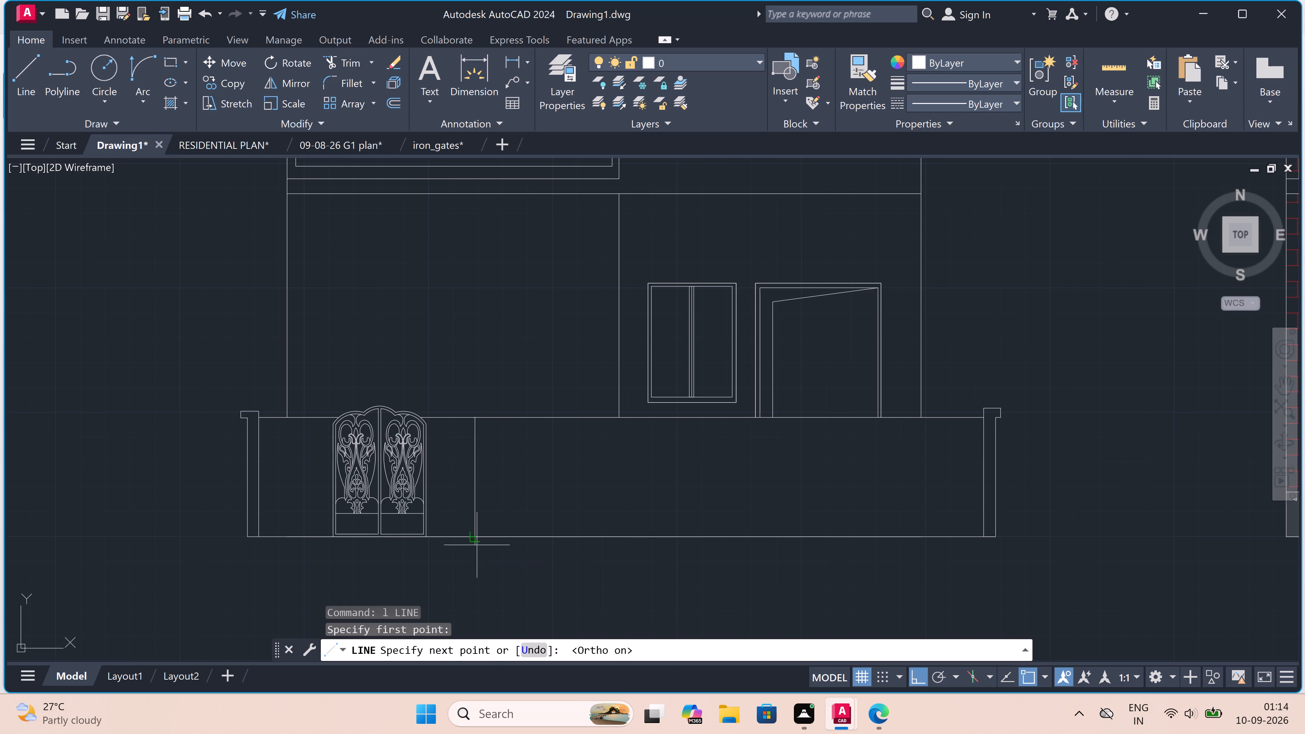
click(475, 538)
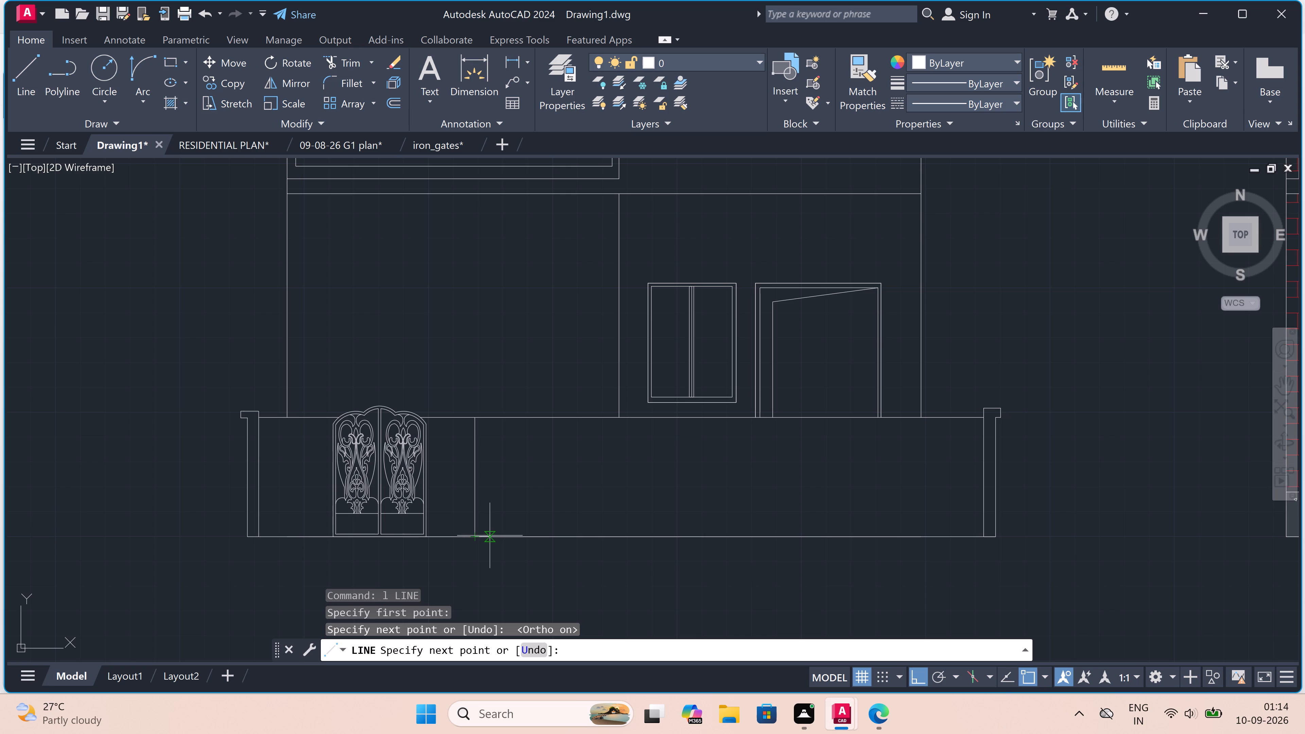
click(486, 536)
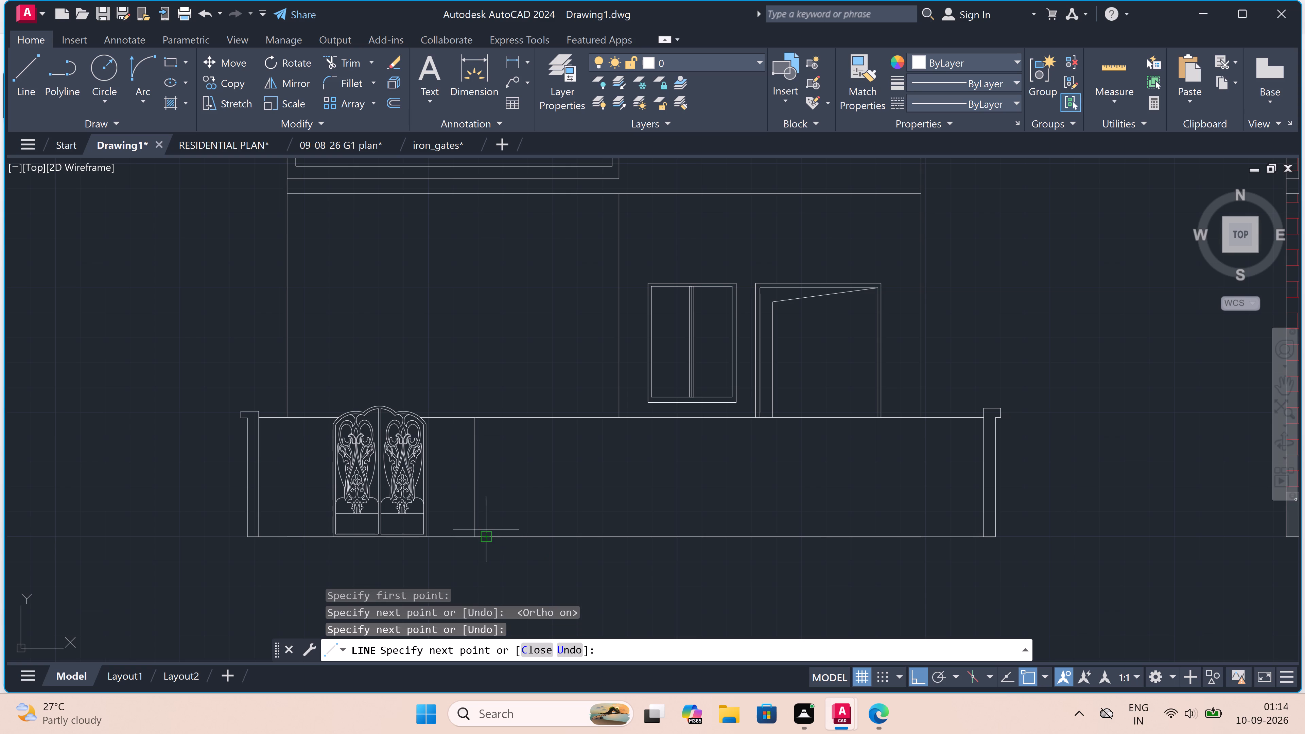
click(486, 420)
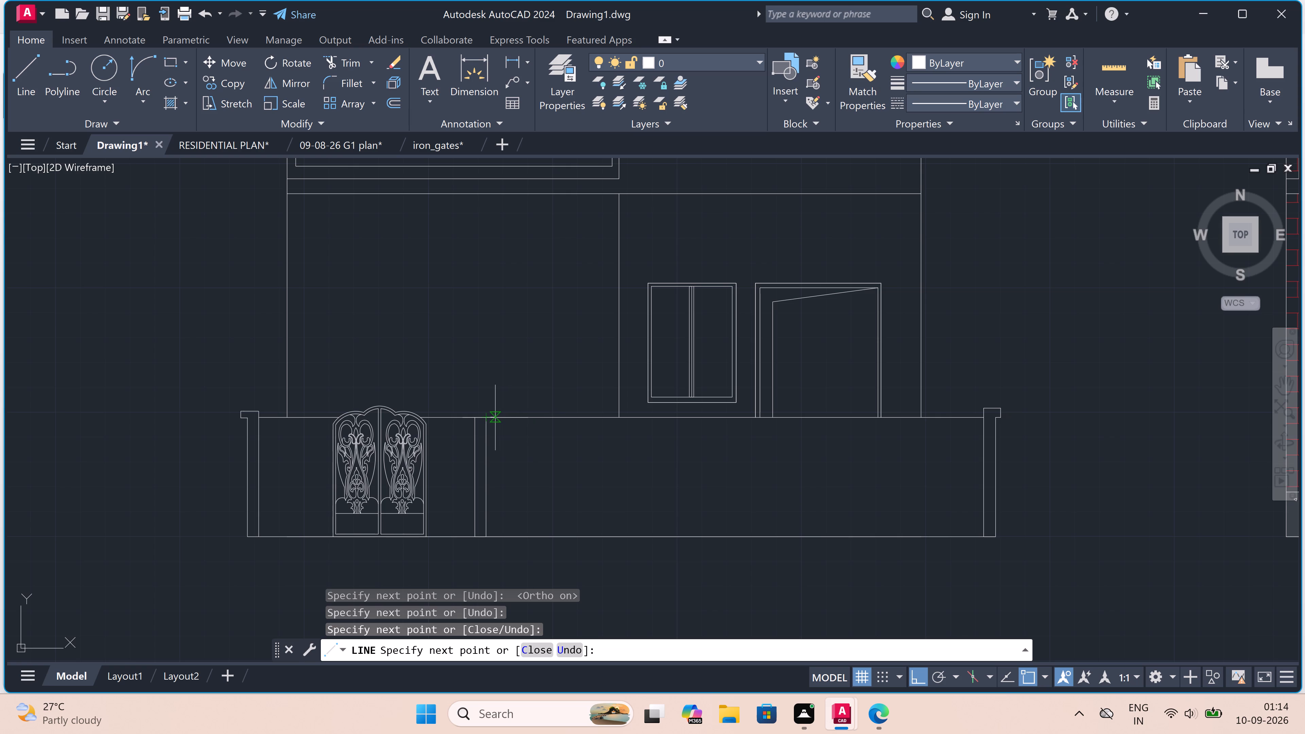
key(Escape)
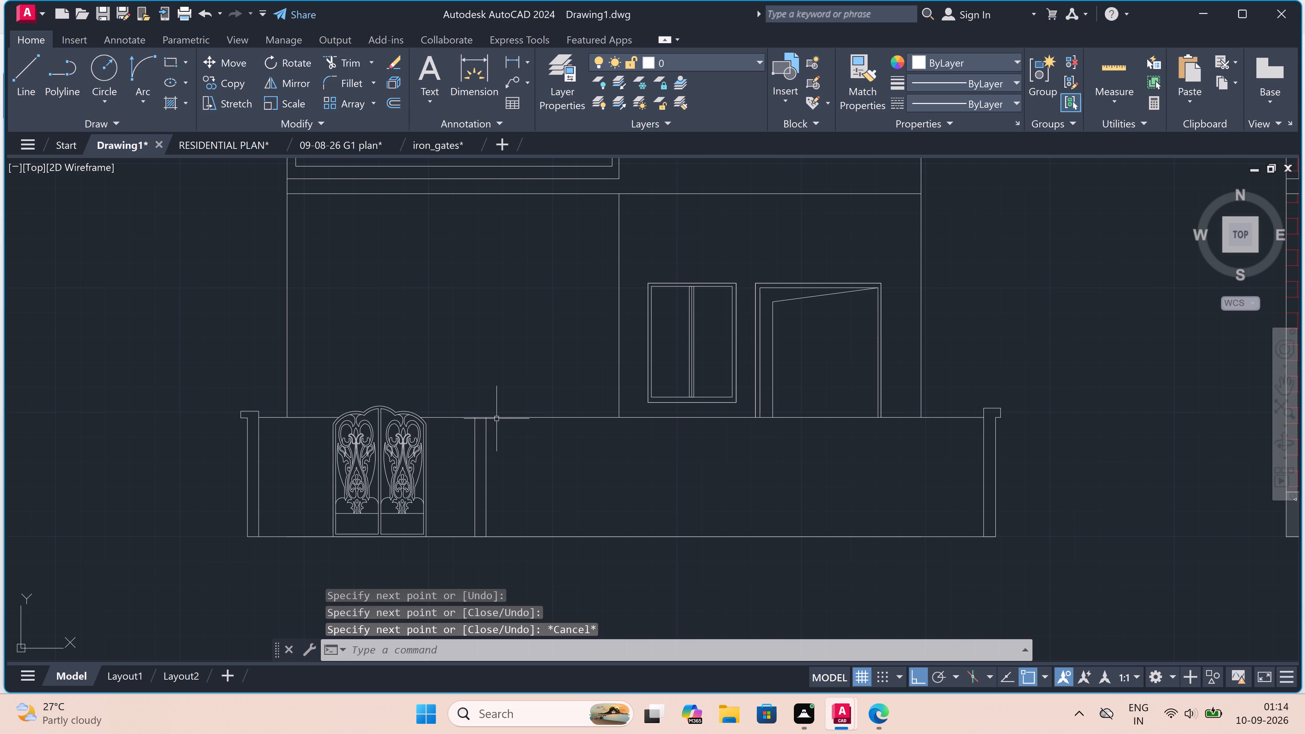
Trim the overlapping line ends at the upper-left corner of the upper-floor frame in the front elevation.
scroll(520, 435, down, 1)
scroll(560, 440, up, 2)
scroll(560, 440, down, 2)
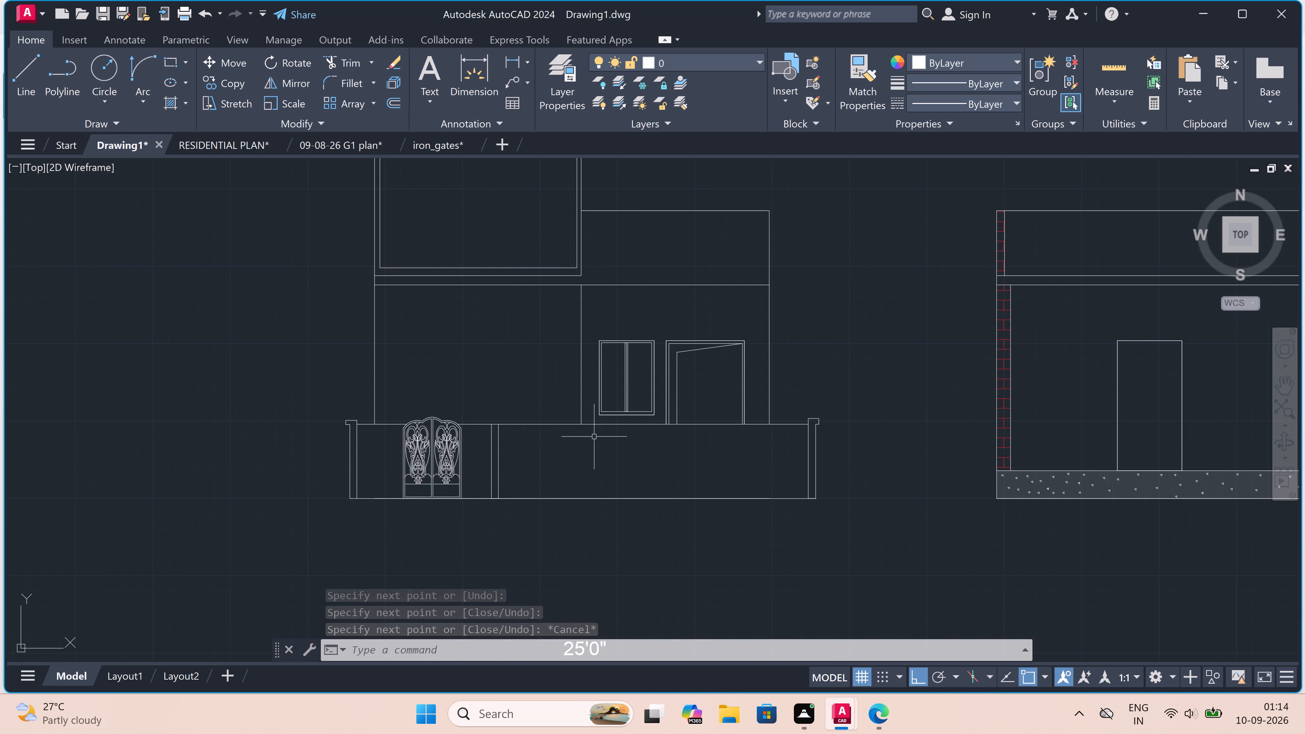
scroll(530, 439, up, 1)
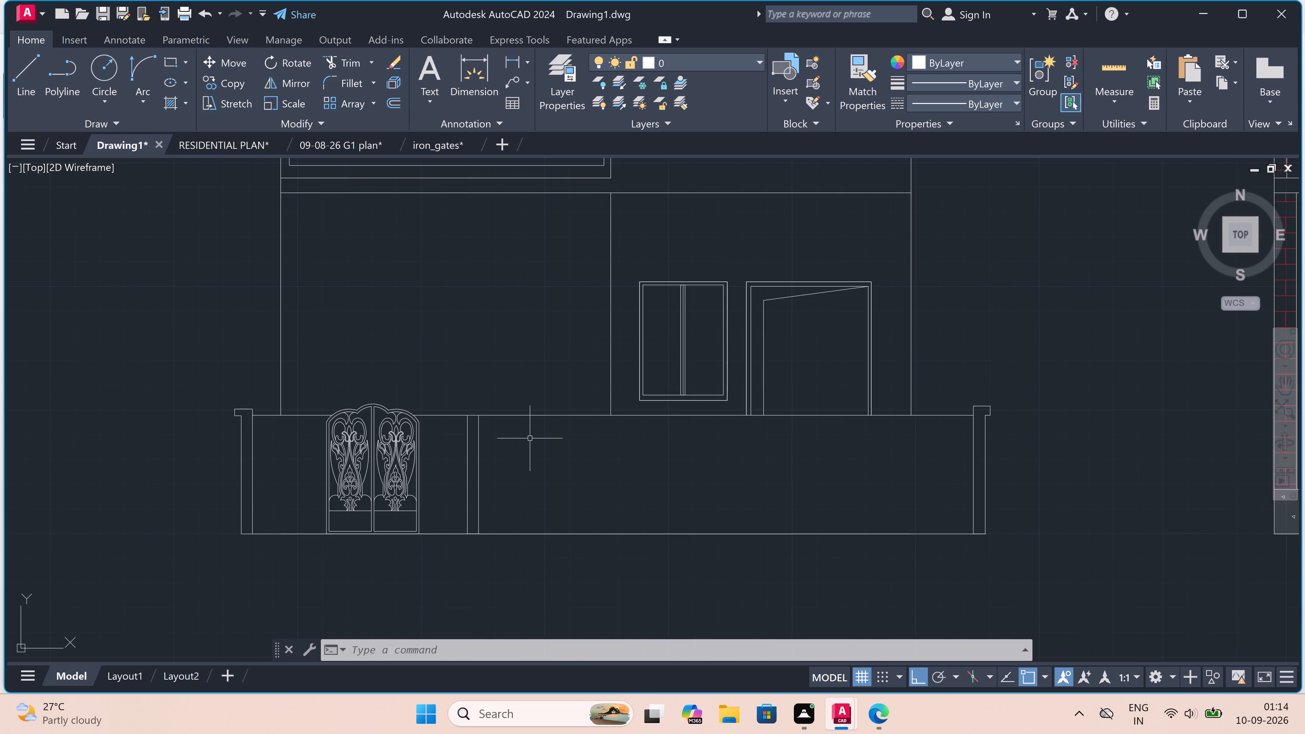
scroll(524, 438, down, 1)
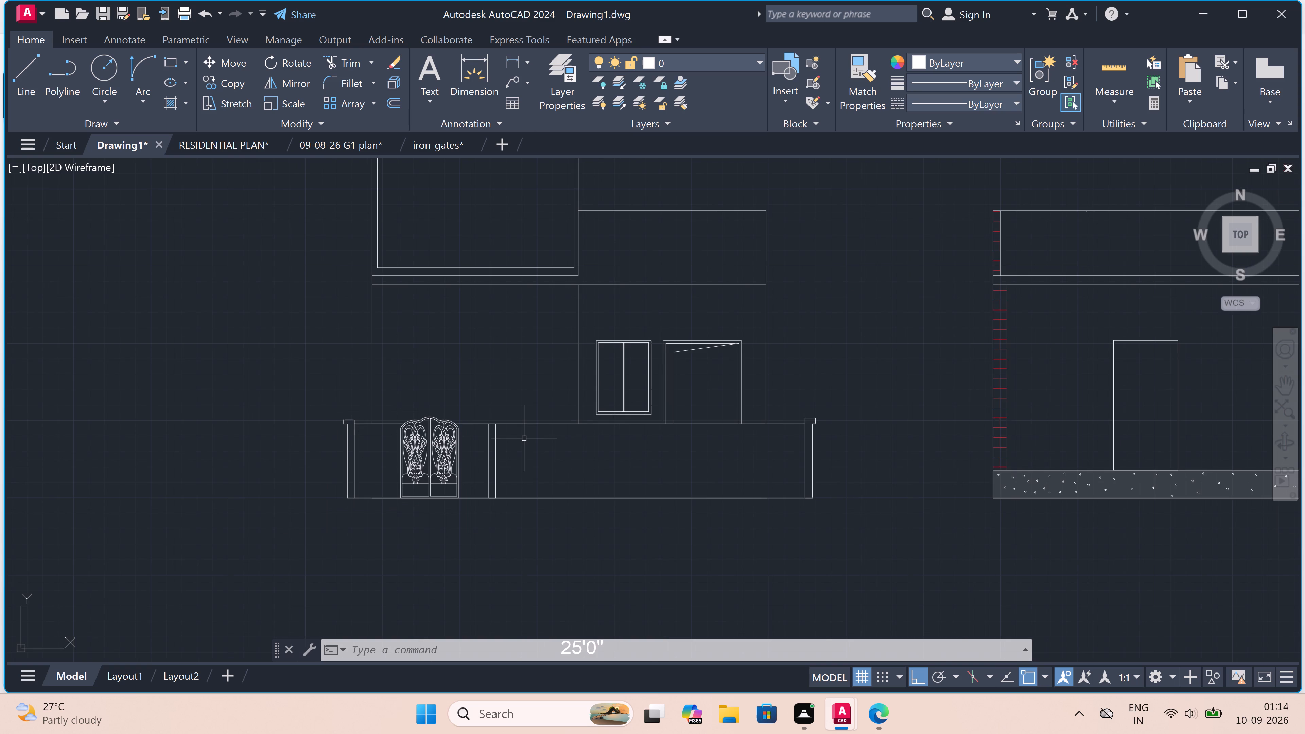
scroll(524, 438, down, 1)
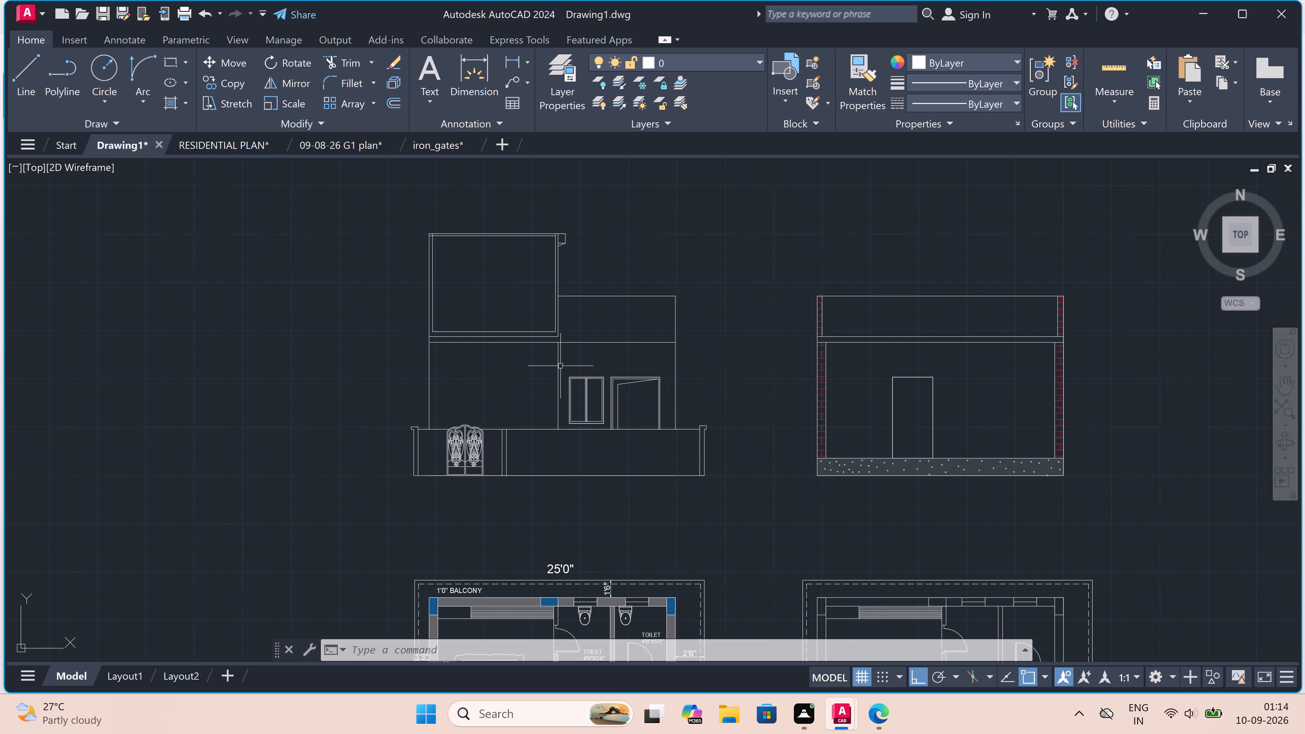
scroll(614, 300, up, 2)
scroll(616, 299, down, 3)
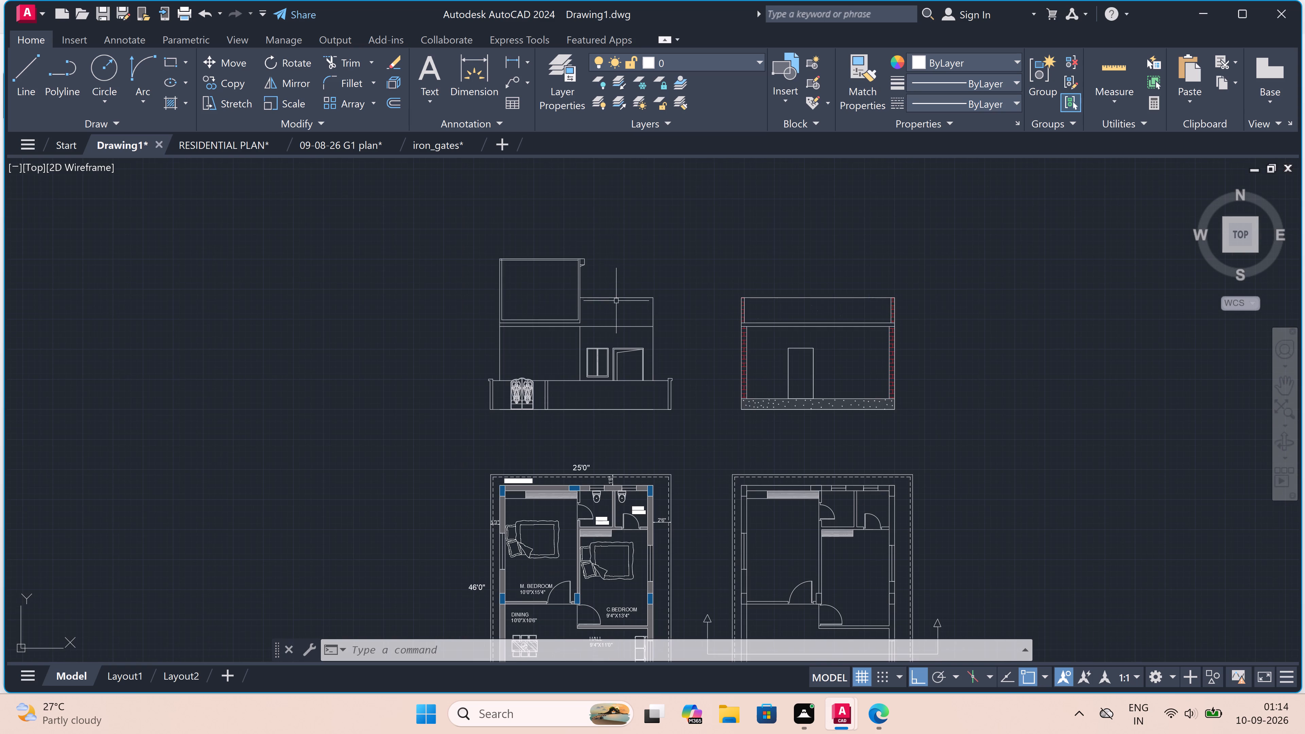
scroll(511, 280, up, 2)
scroll(511, 278, down, 1)
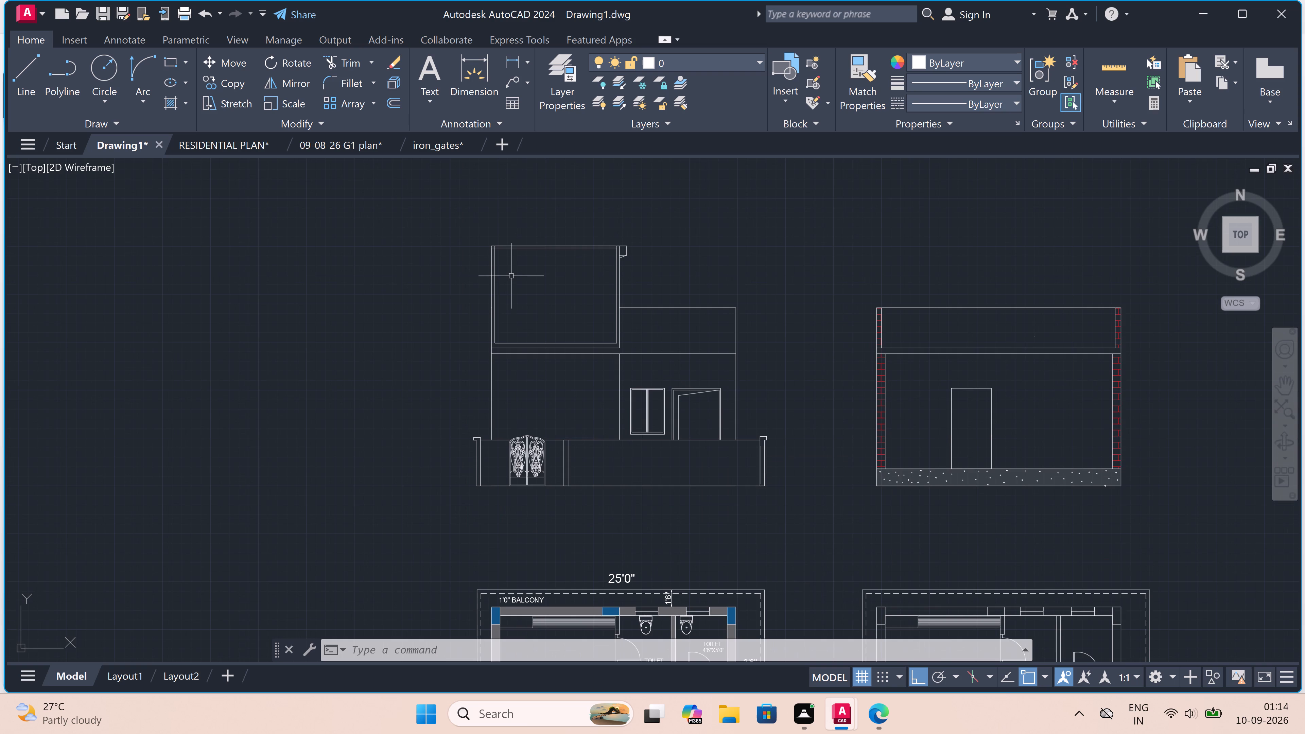
scroll(513, 259, up, 2)
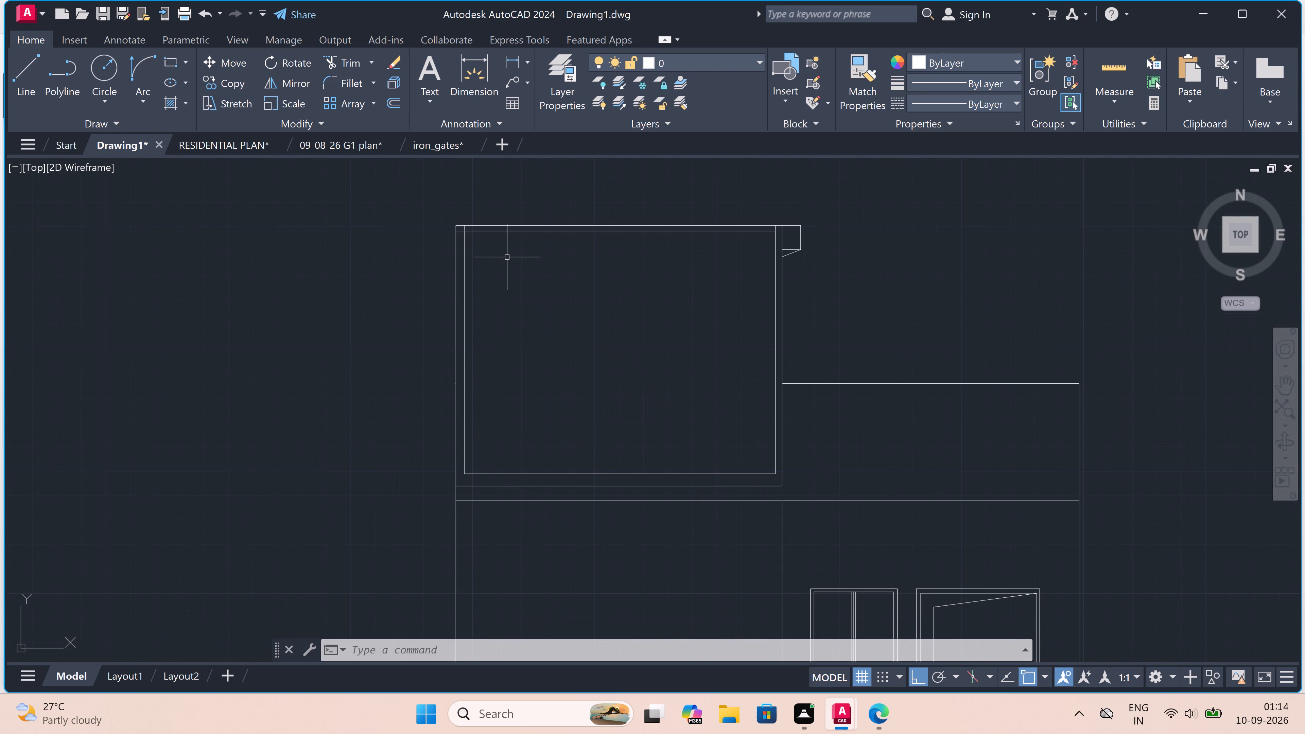
scroll(463, 221, up, 4)
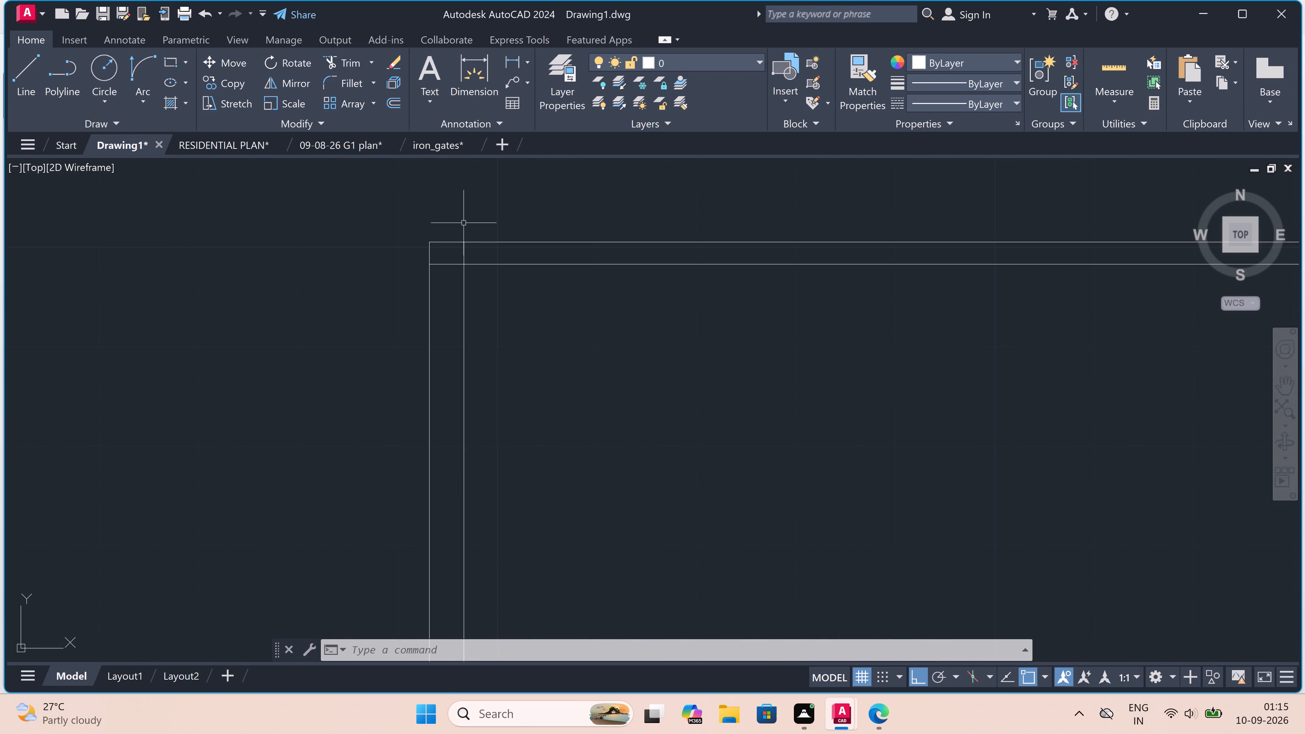
text(tr)
key(space)
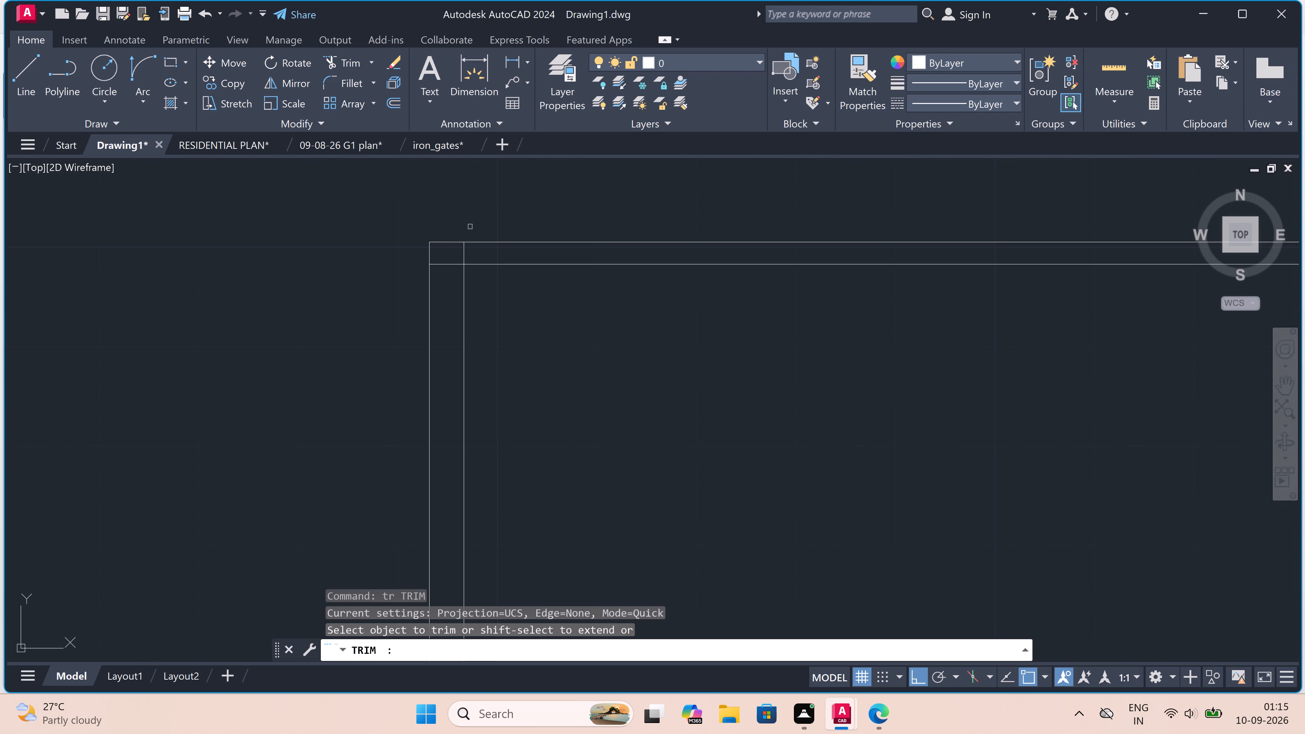
click(470, 253)
click(442, 271)
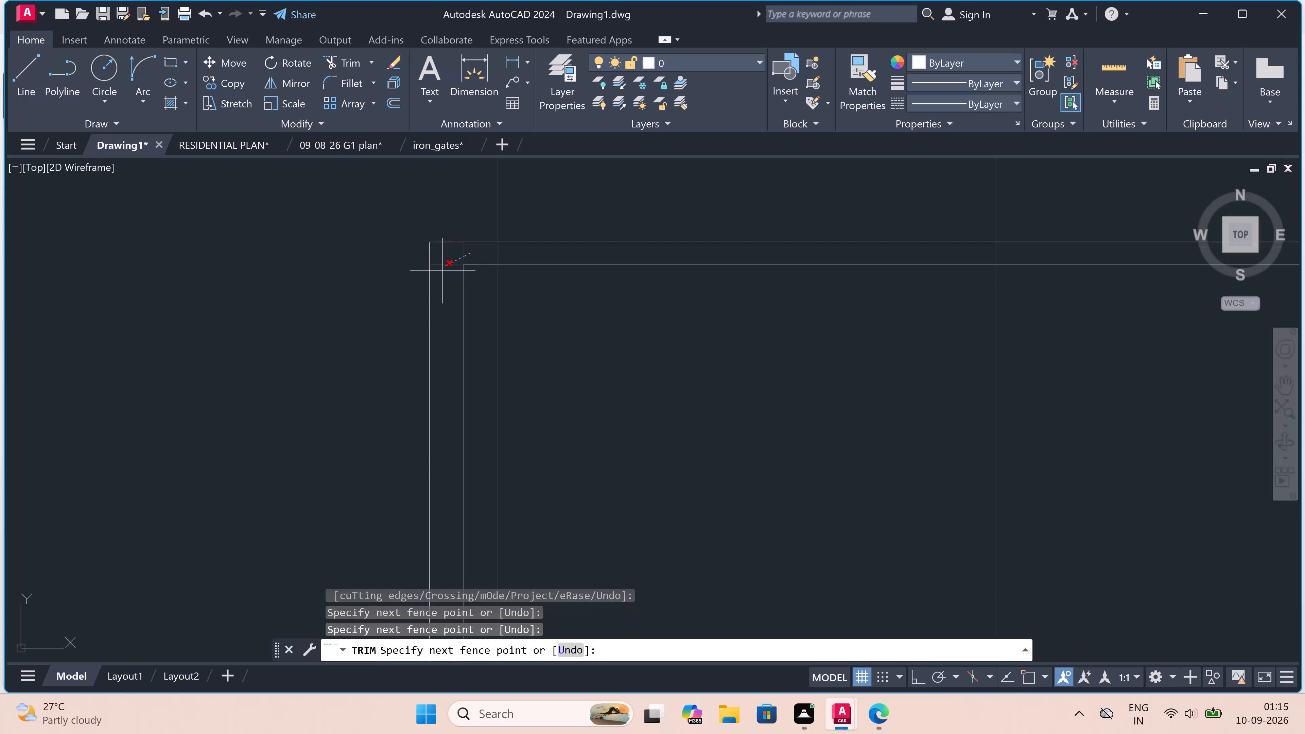
key(Escape)
Draw a 1" wide vertical strip from the midpoint of the upper-floor frame's inner top edge down to its inner bottom edge, with its width to the left.
scroll(444, 270, down, 2)
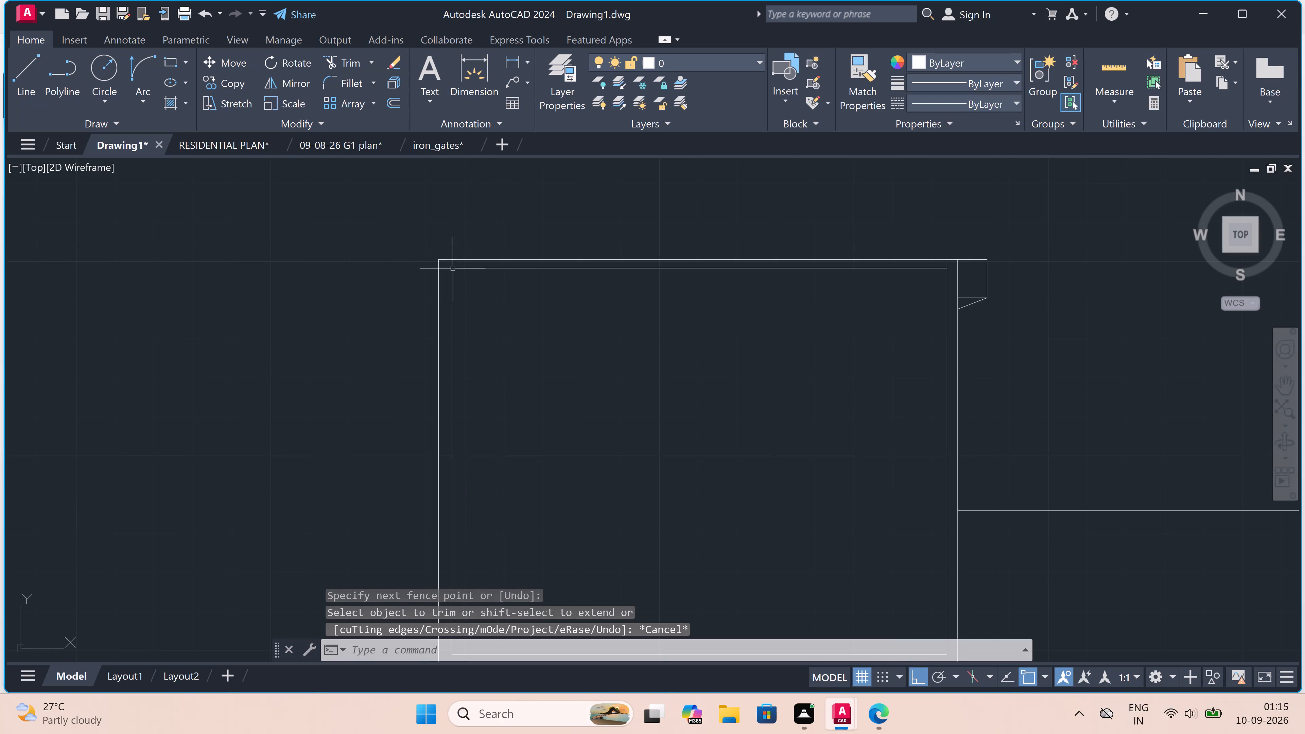
scroll(538, 286, down, 2)
key(l)
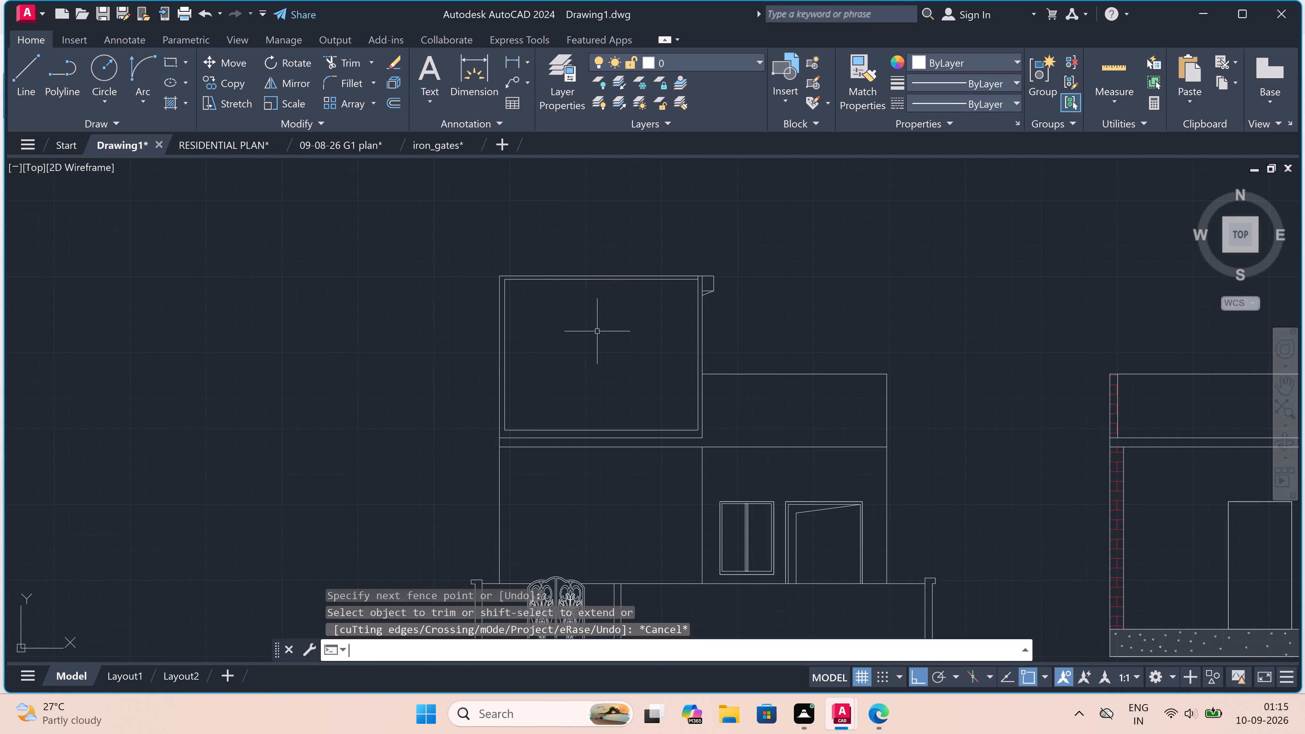
key(space)
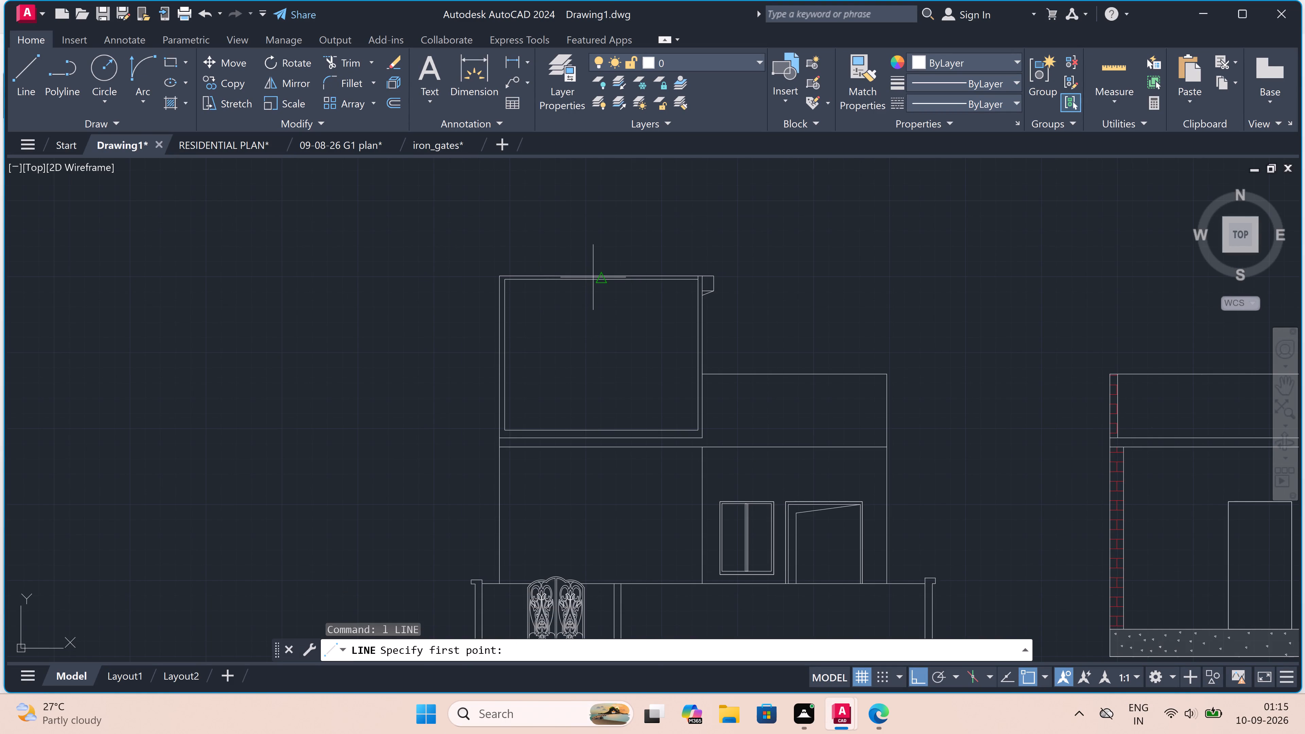
drag(600, 278, 602, 289)
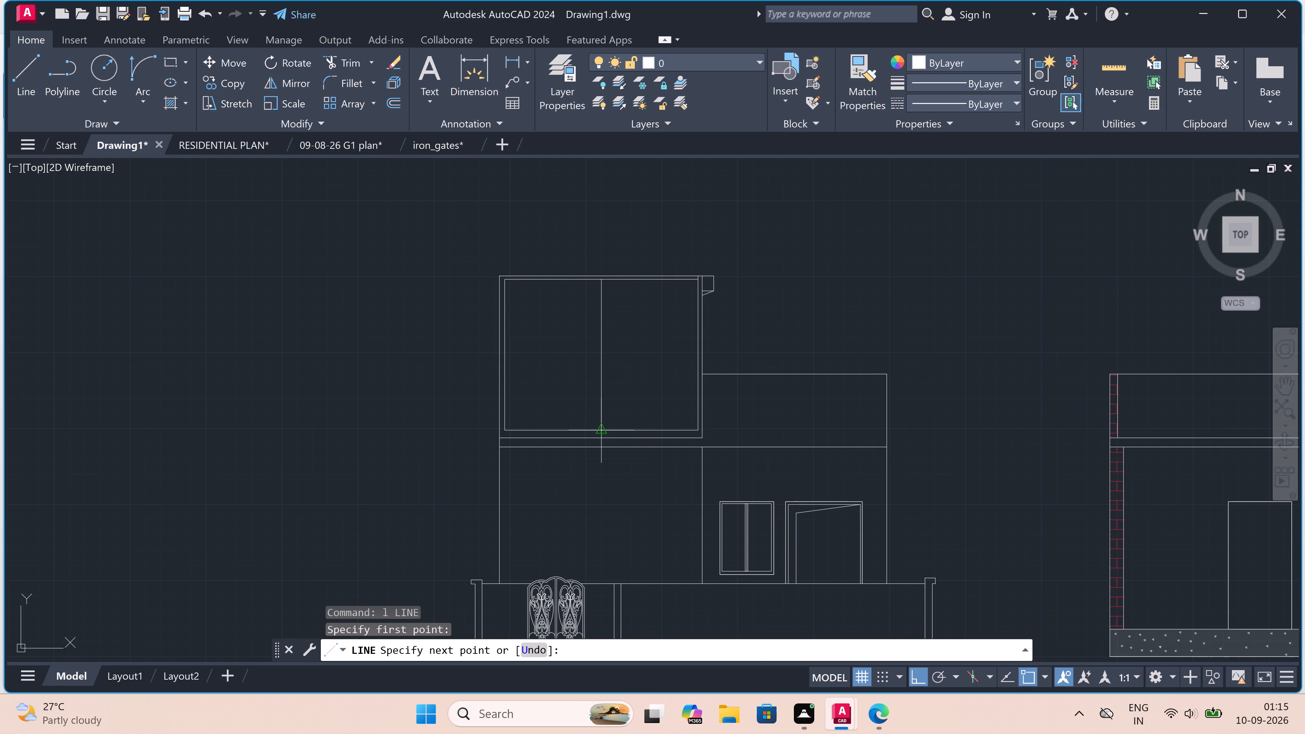
scroll(602, 430, up, 1)
click(602, 429)
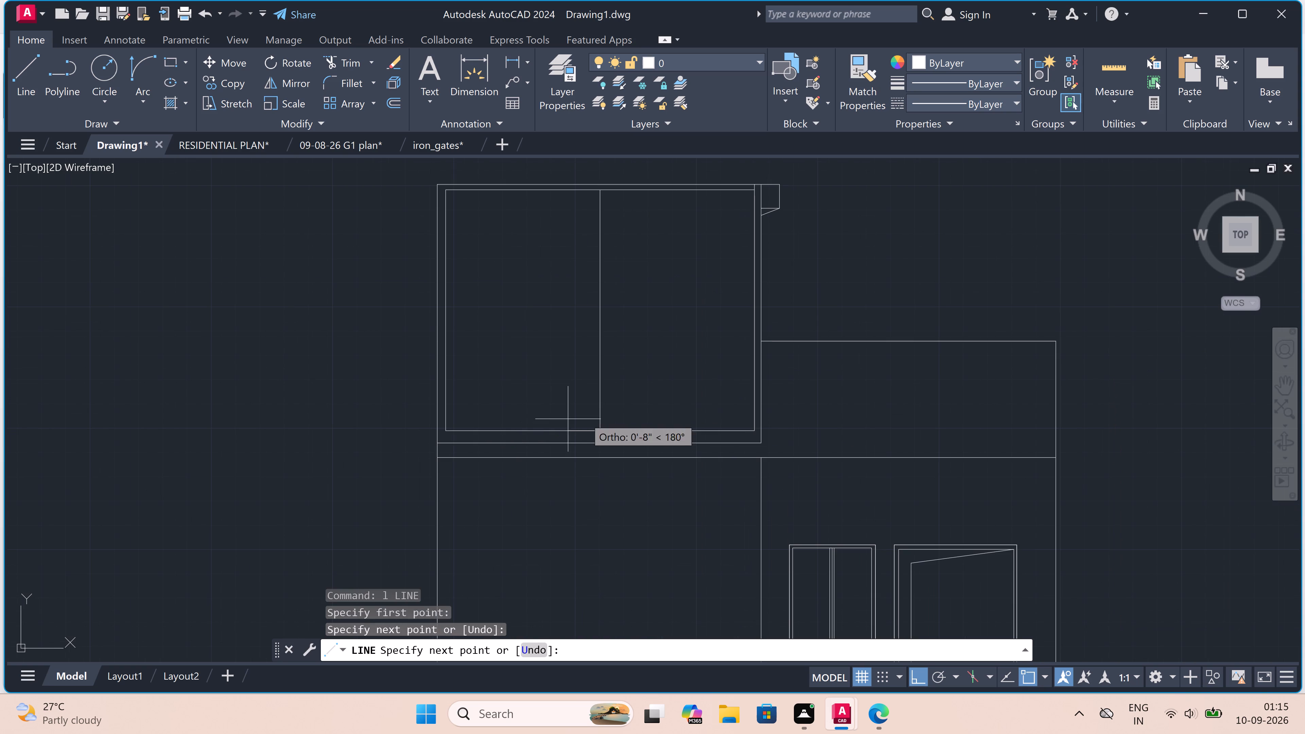
scroll(587, 416, up, 2)
key(1)
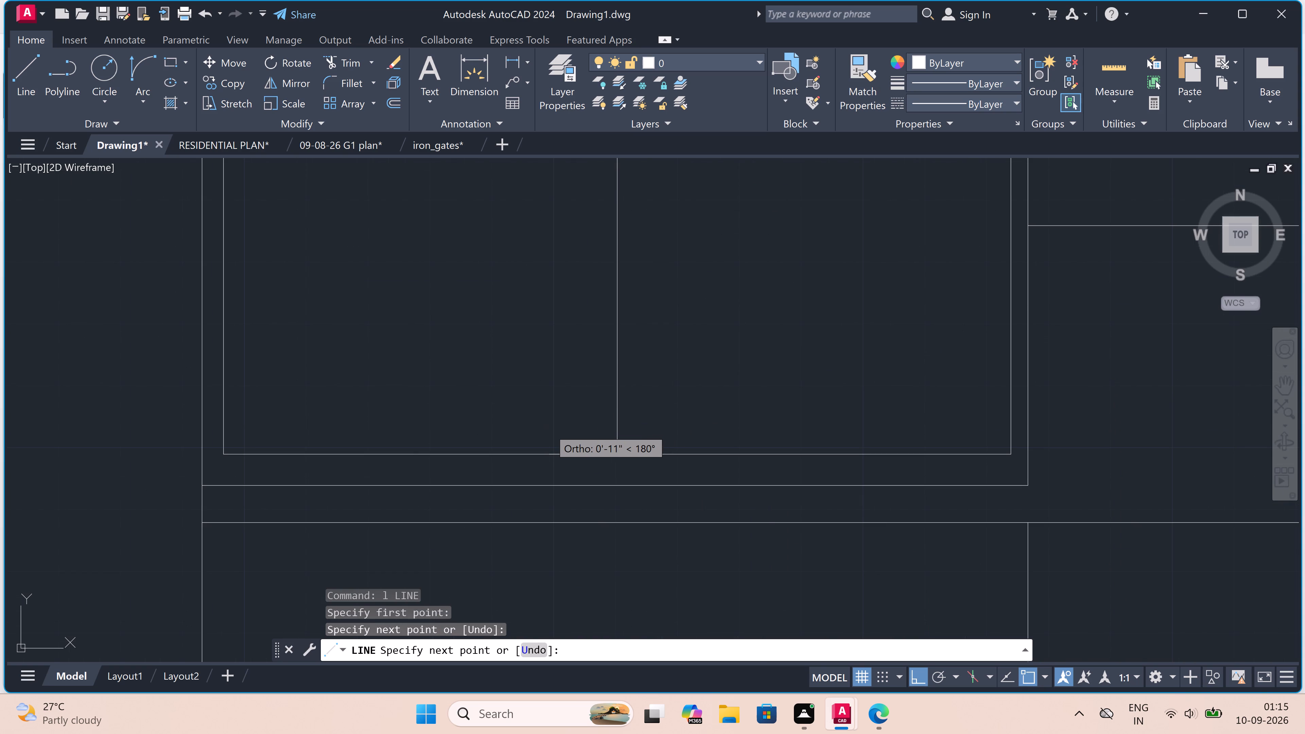
text(")
key(space)
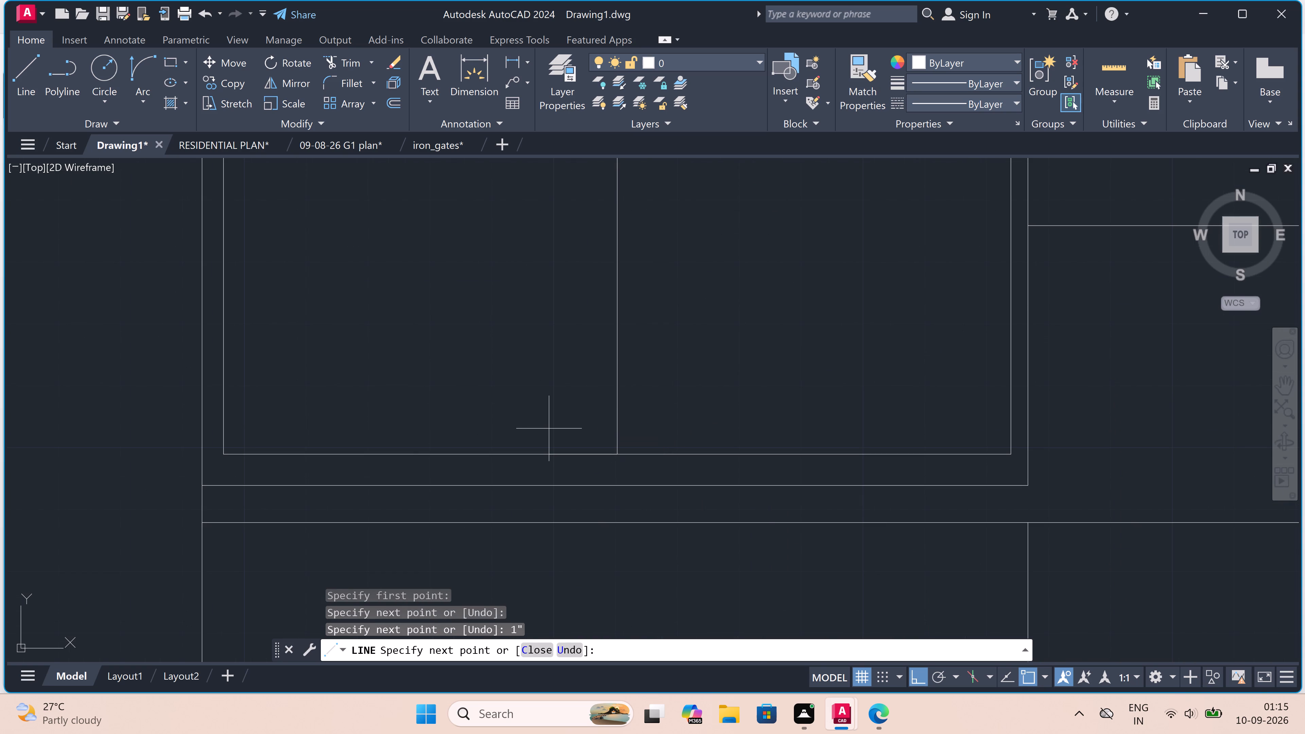
scroll(608, 345, down, 3)
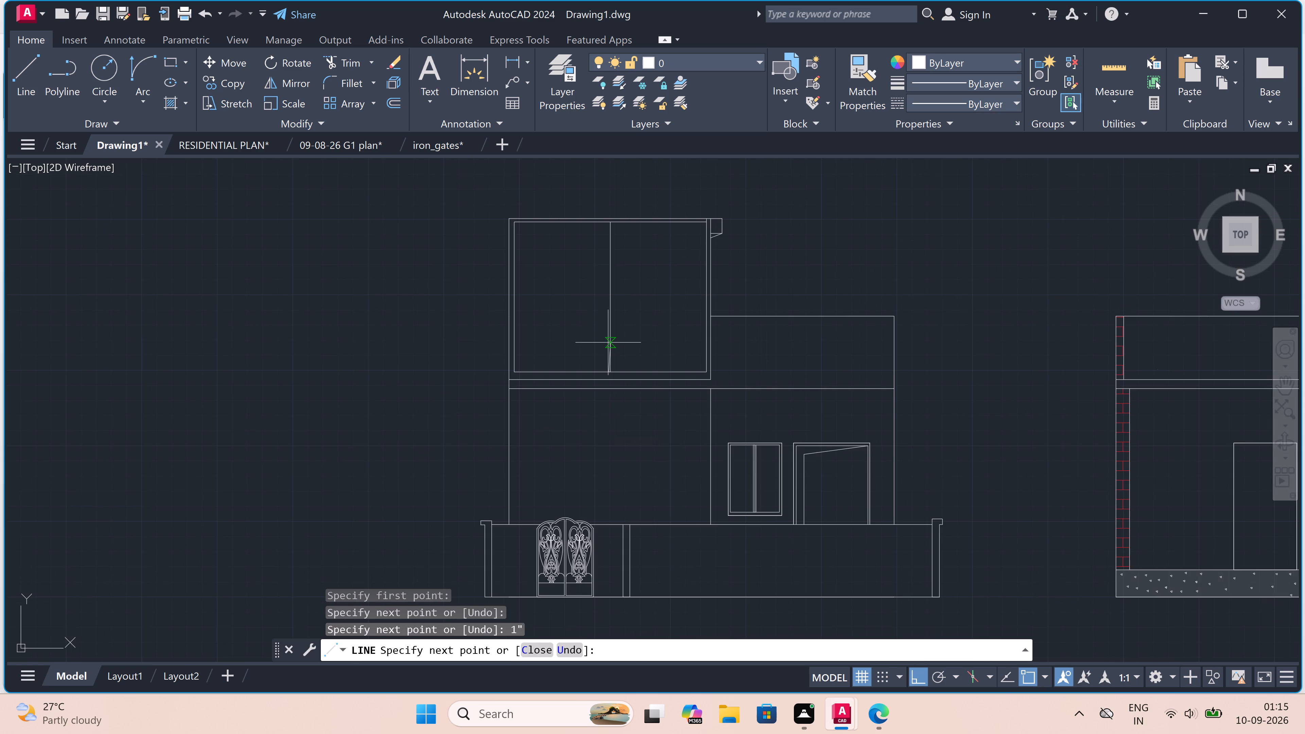
scroll(606, 217, up, 3)
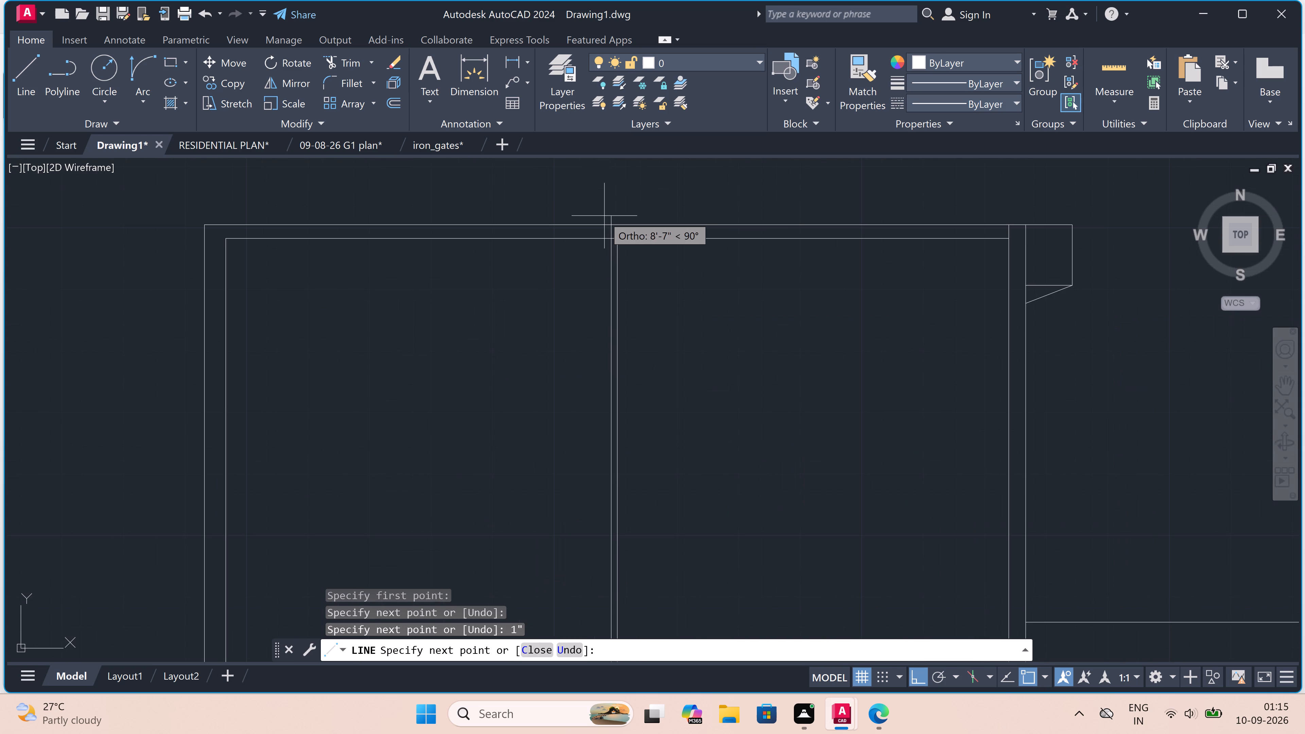
scroll(607, 234, up, 3)
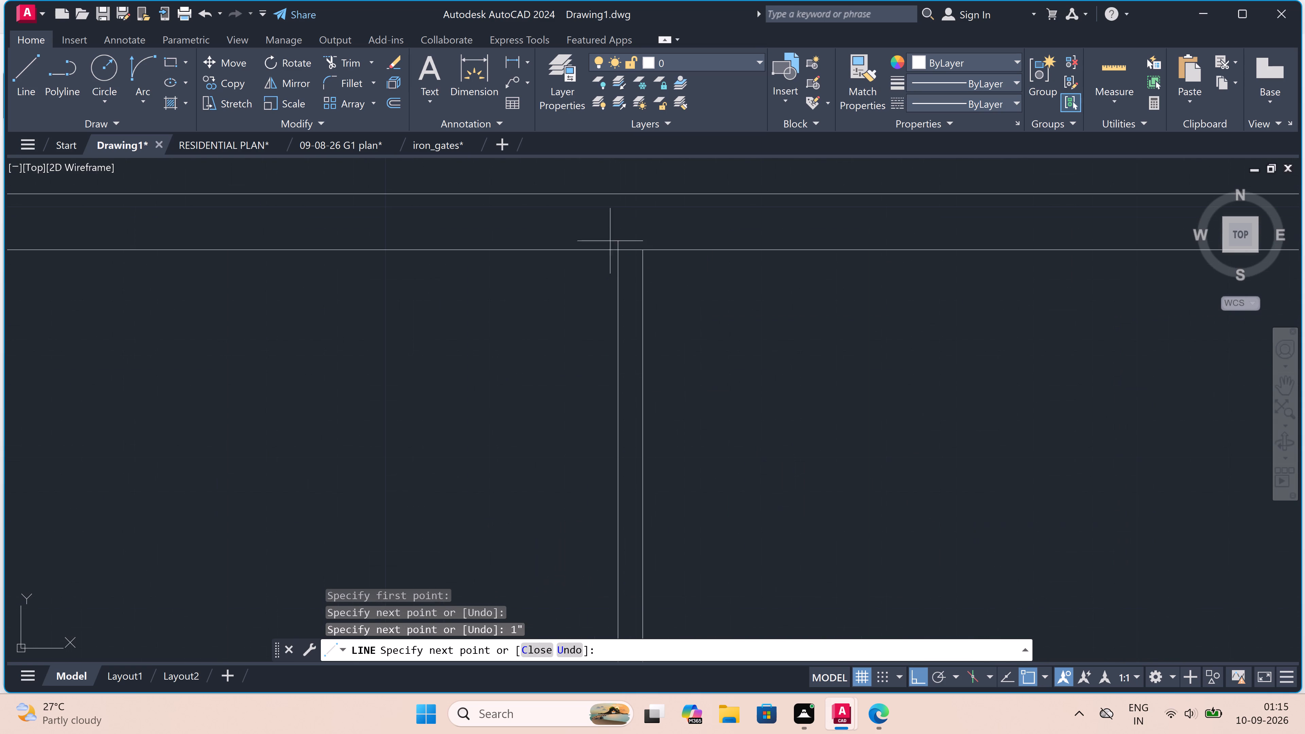
click(621, 245)
key(Escape)
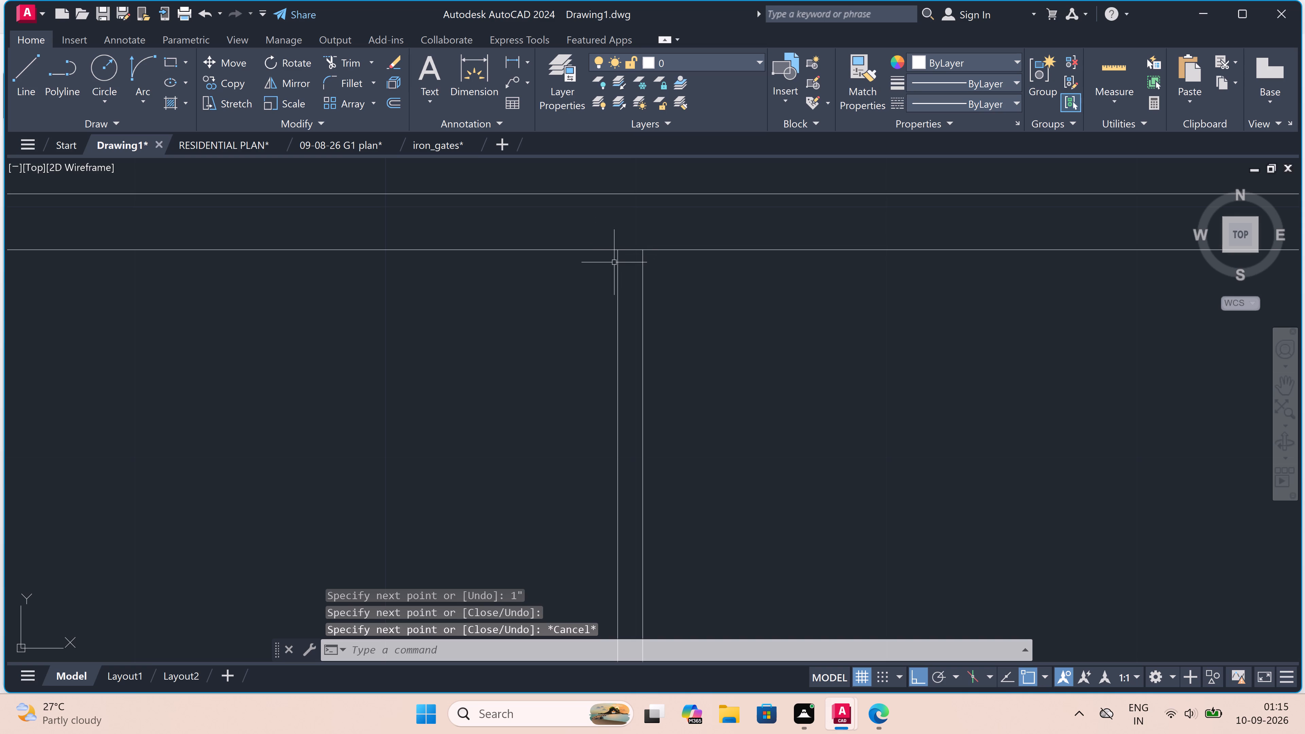
Copy the strip's left vertical line 13 times leftward along the upper-floor frame's inner top edge, spaced about 1" apart or slightly less.
click(617, 262)
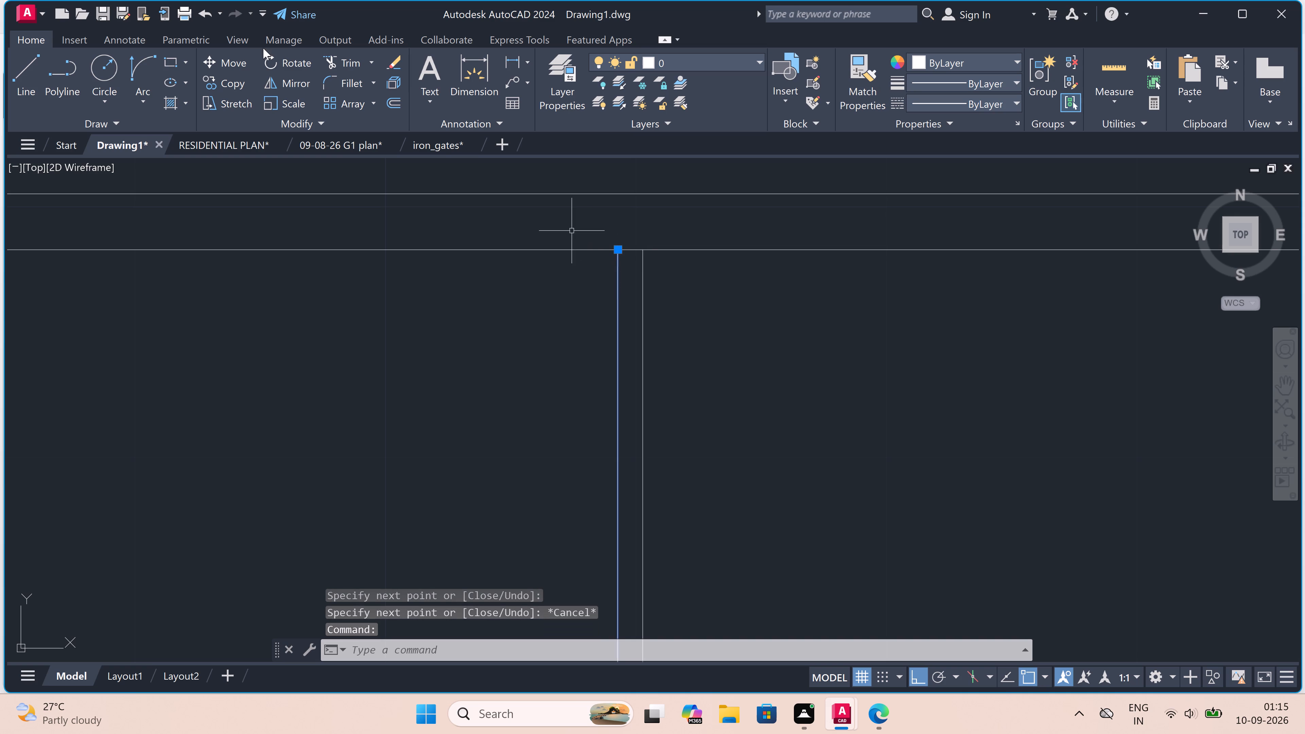
click(233, 78)
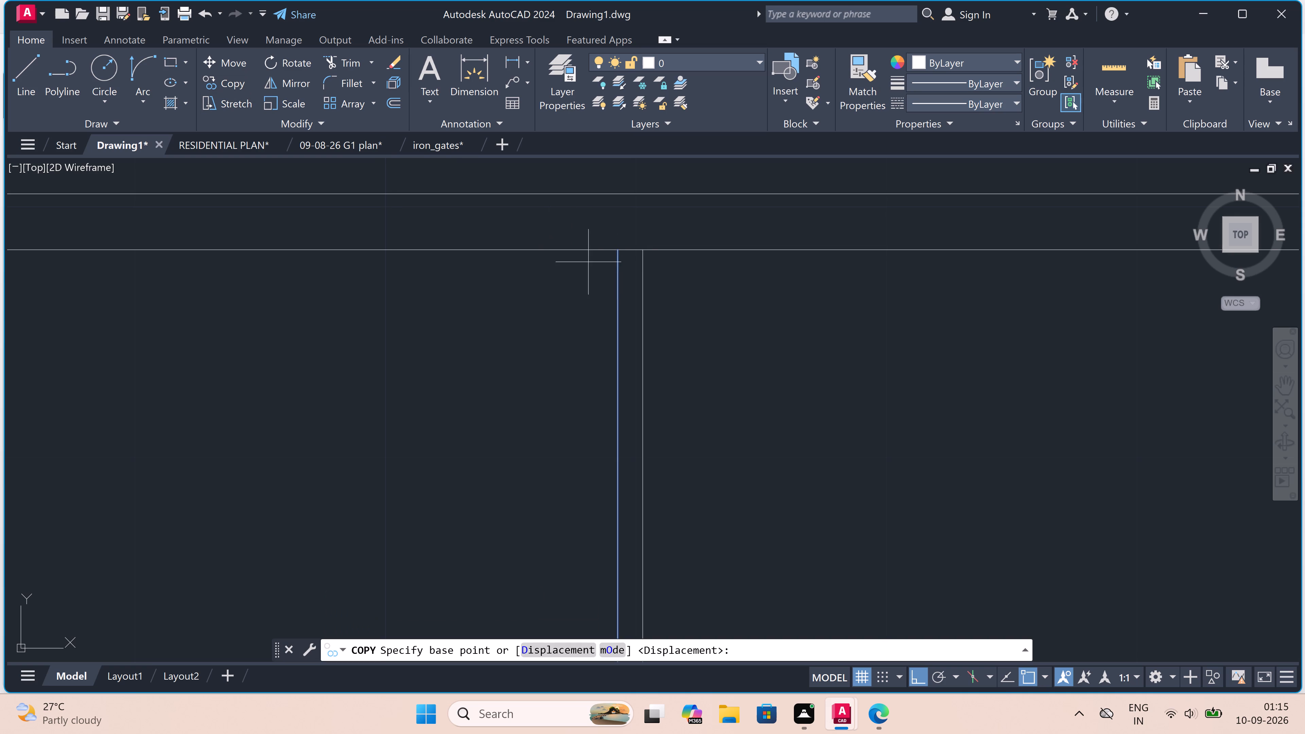
double_click(615, 245)
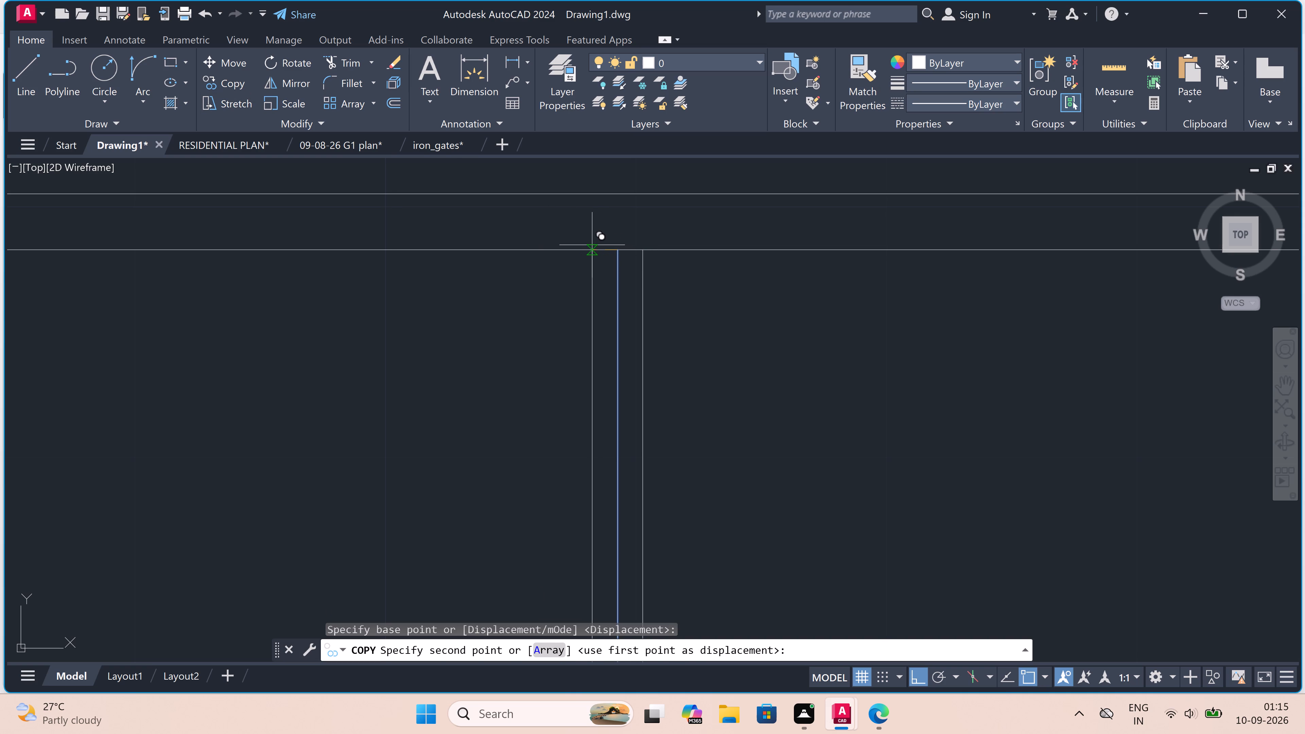
double_click(594, 247)
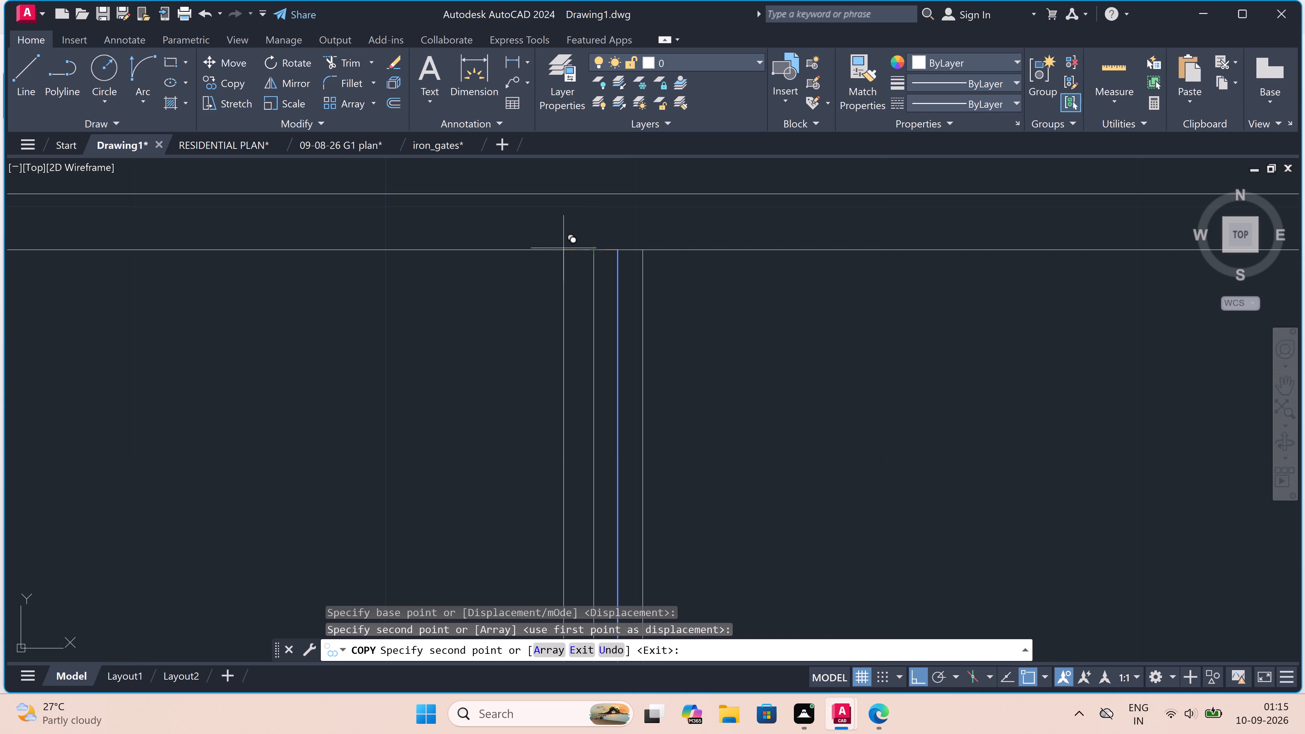
double_click(568, 244)
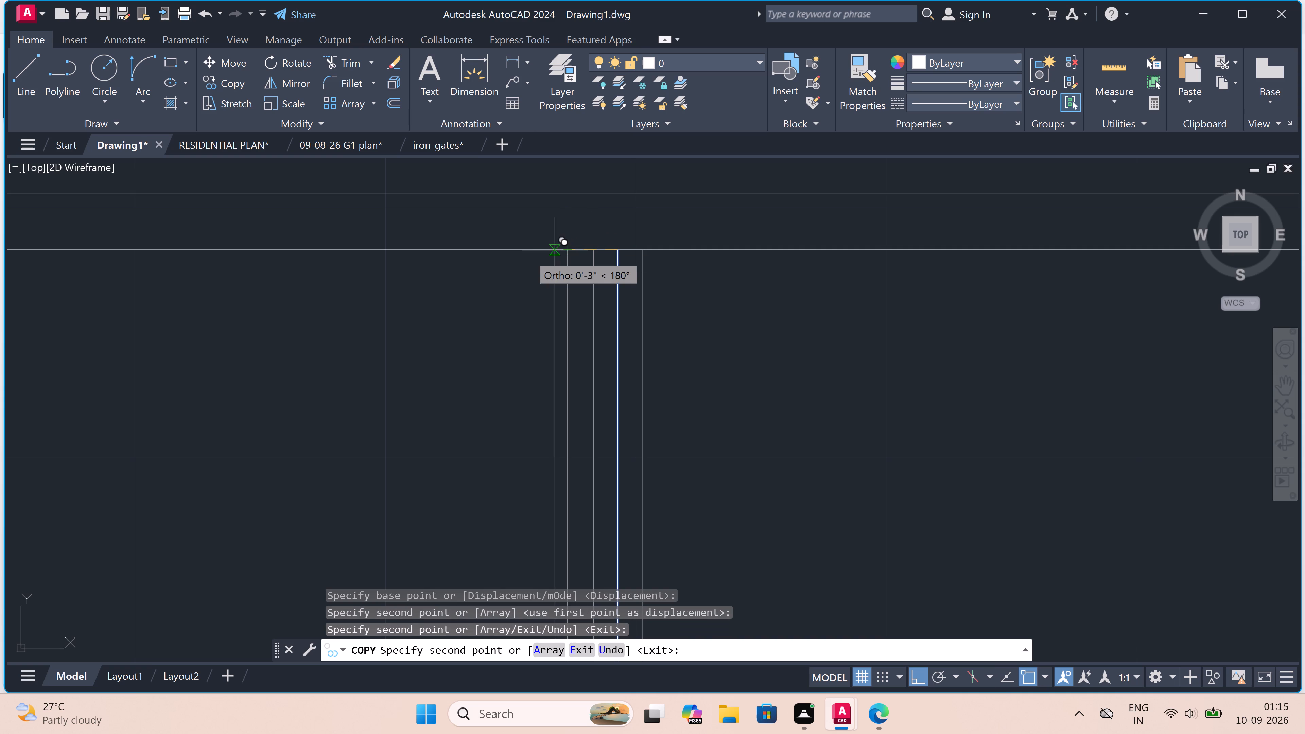
click(543, 249)
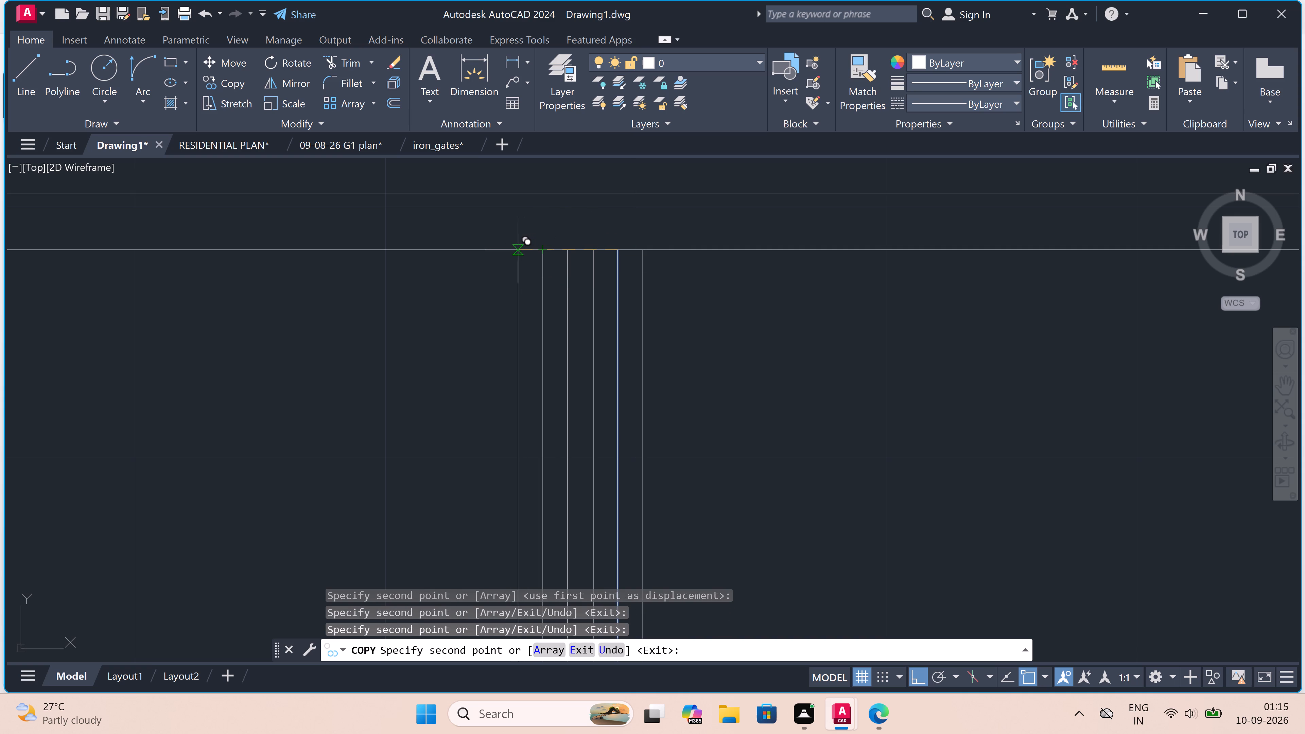
click(517, 249)
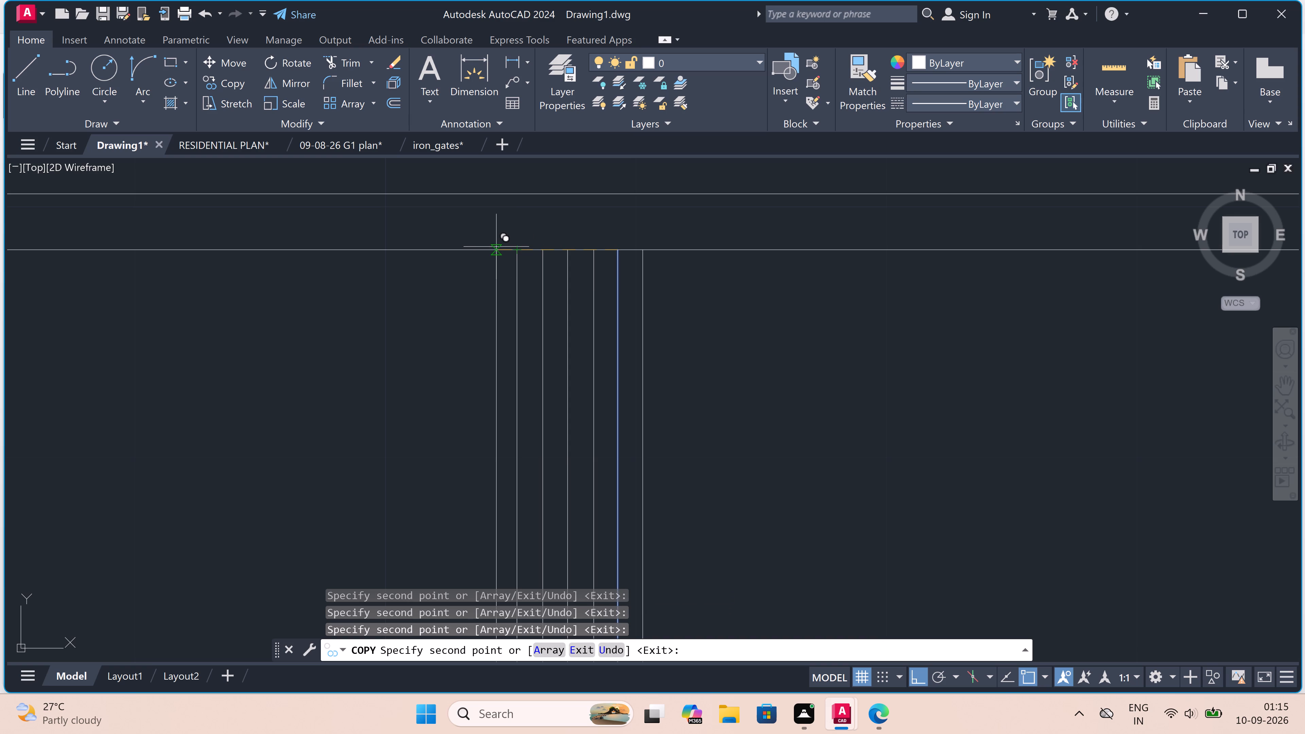
double_click(495, 247)
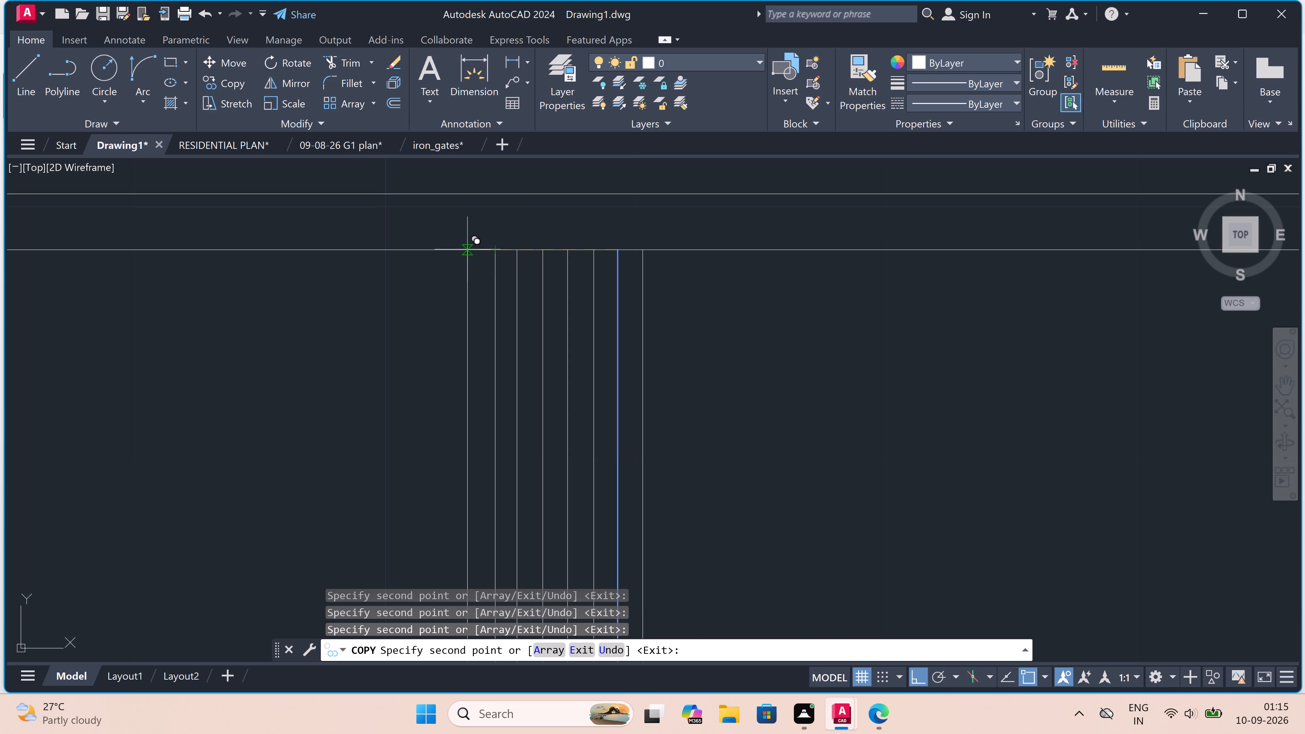
click(472, 249)
click(450, 249)
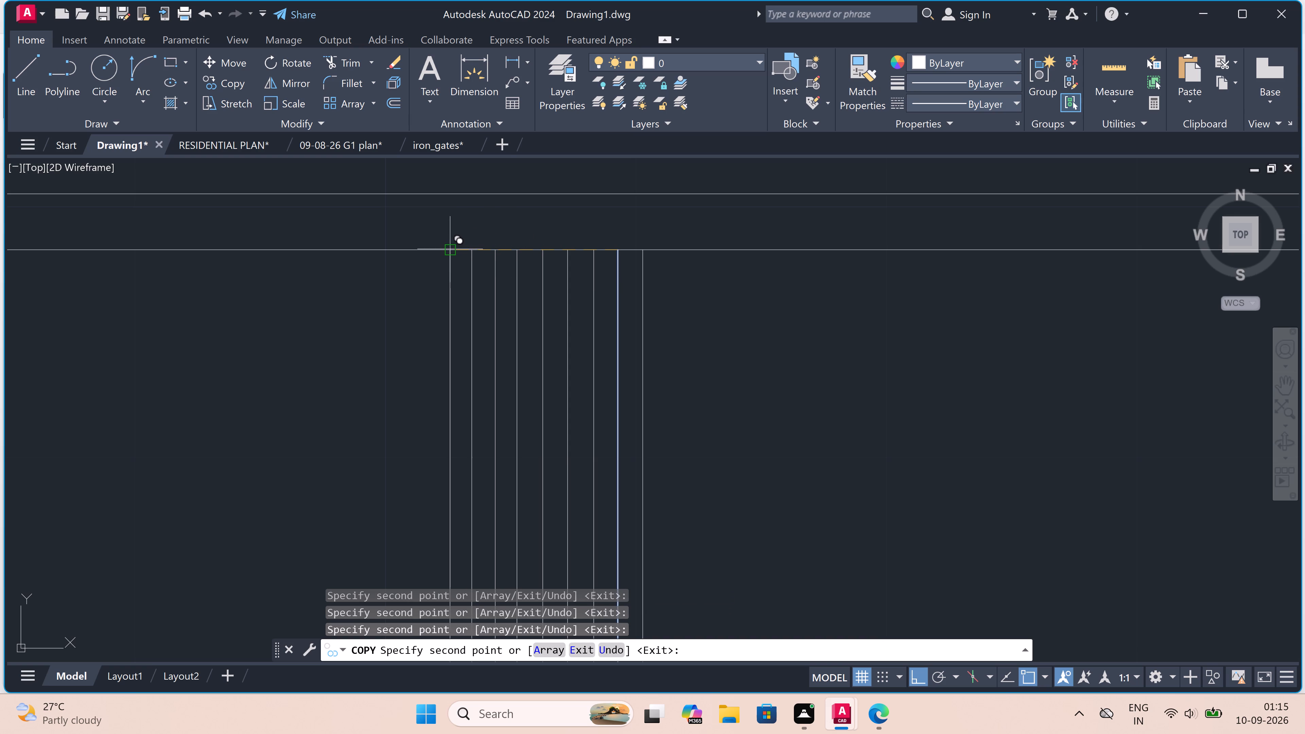
double_click(426, 249)
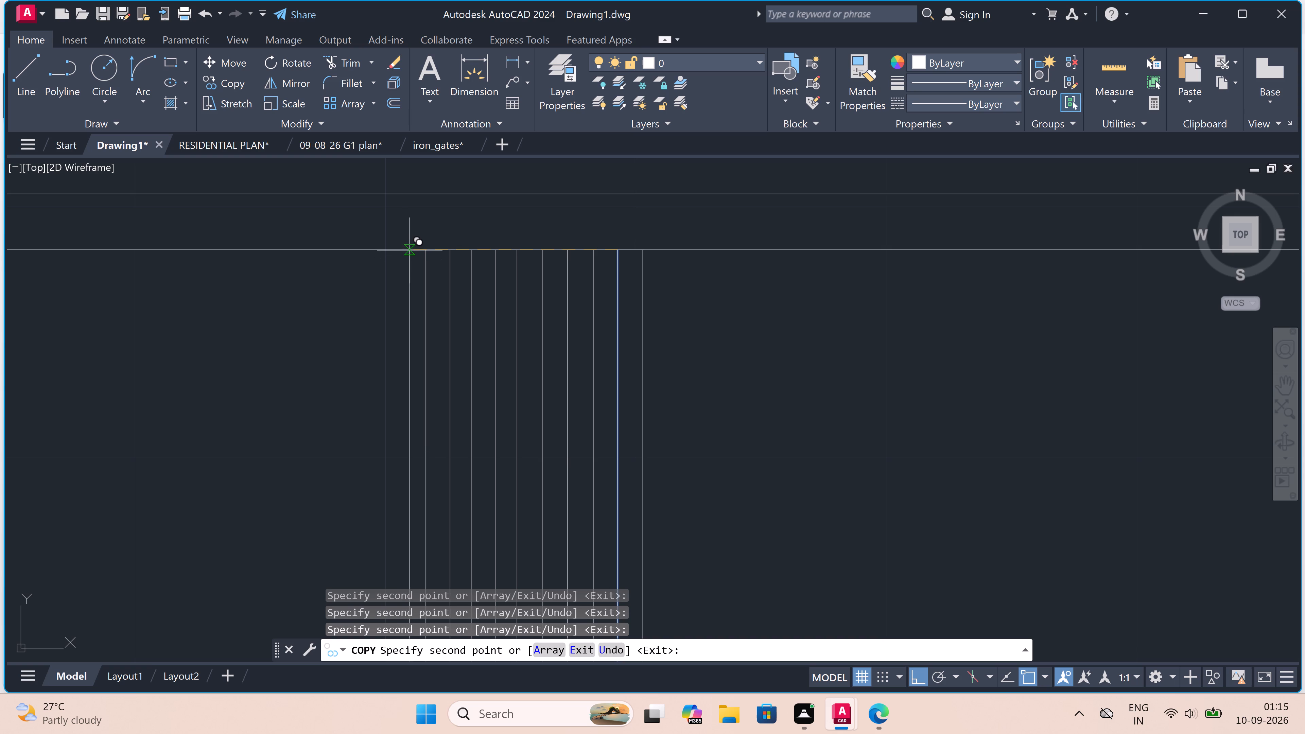
double_click(407, 249)
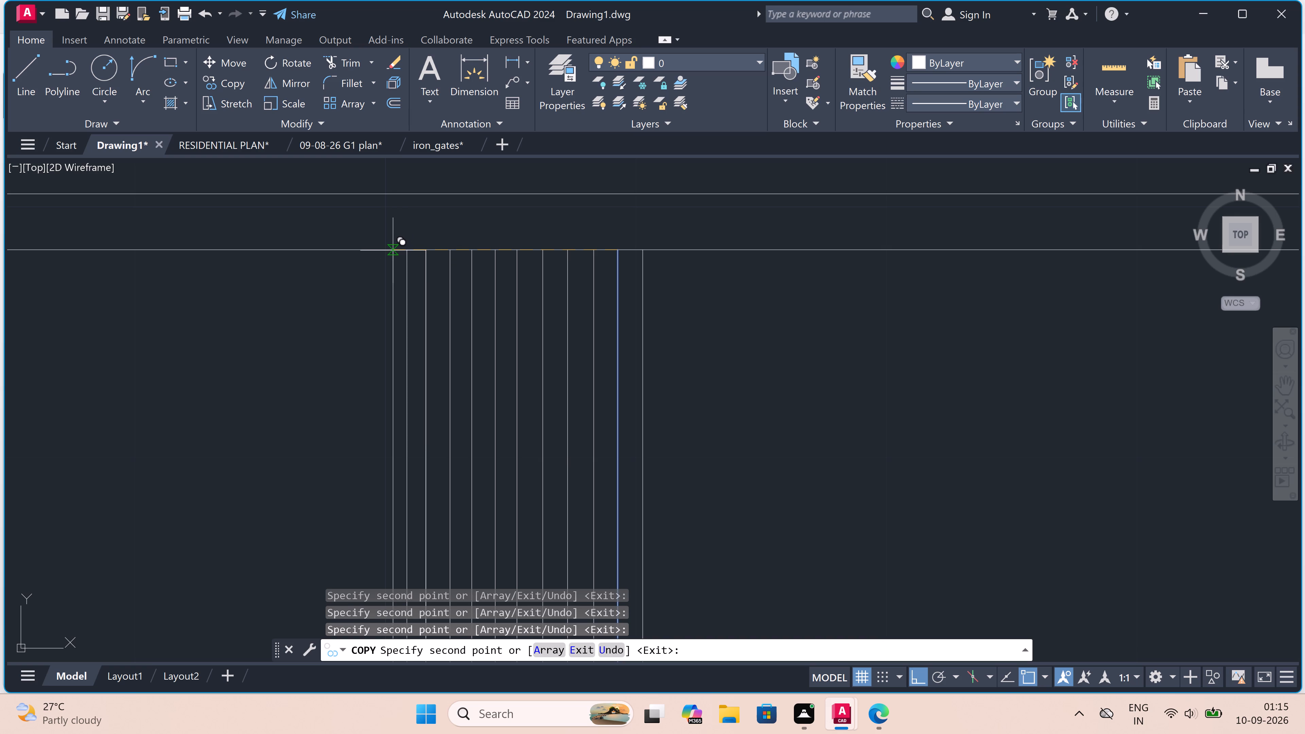
double_click(390, 250)
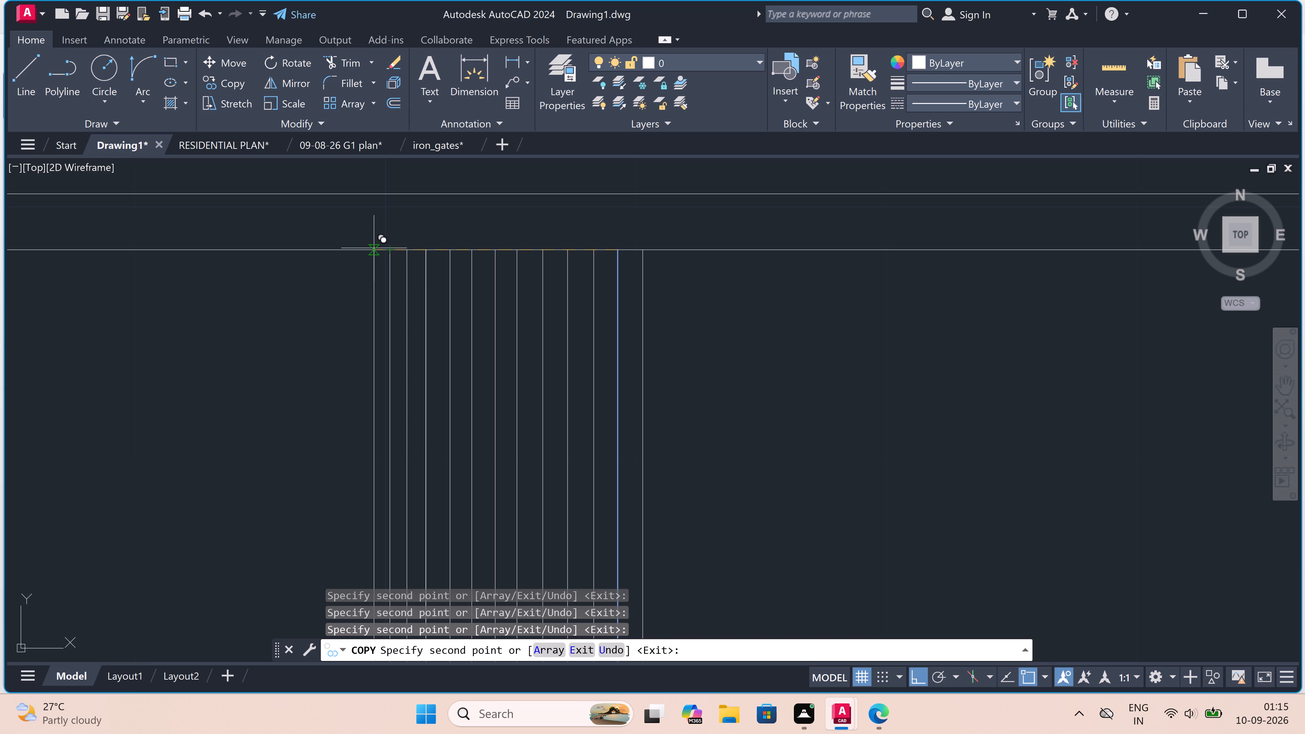
double_click(370, 247)
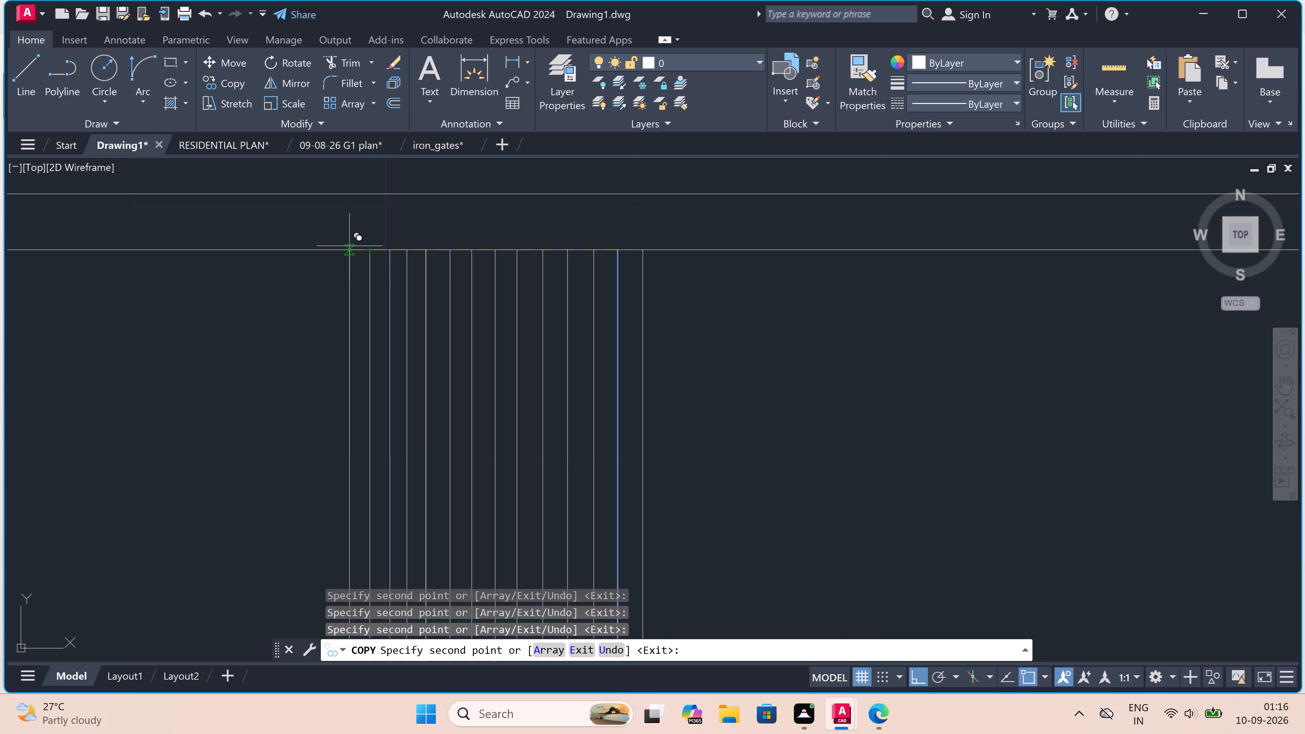
double_click(349, 246)
double_click(327, 247)
Place ten more copies of the vertical line farther left along the frame's inner top edge, at similar close spacing.
scroll(325, 246, down, 3)
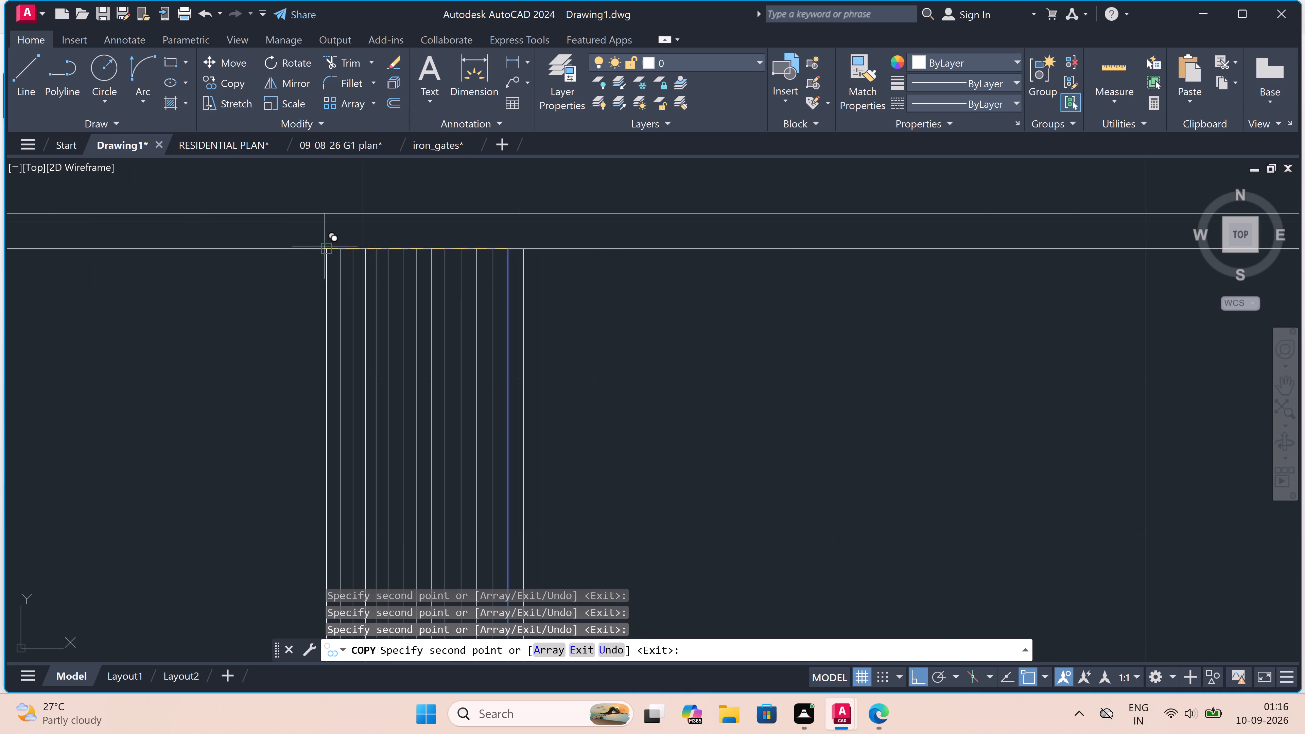
scroll(307, 244, up, 3)
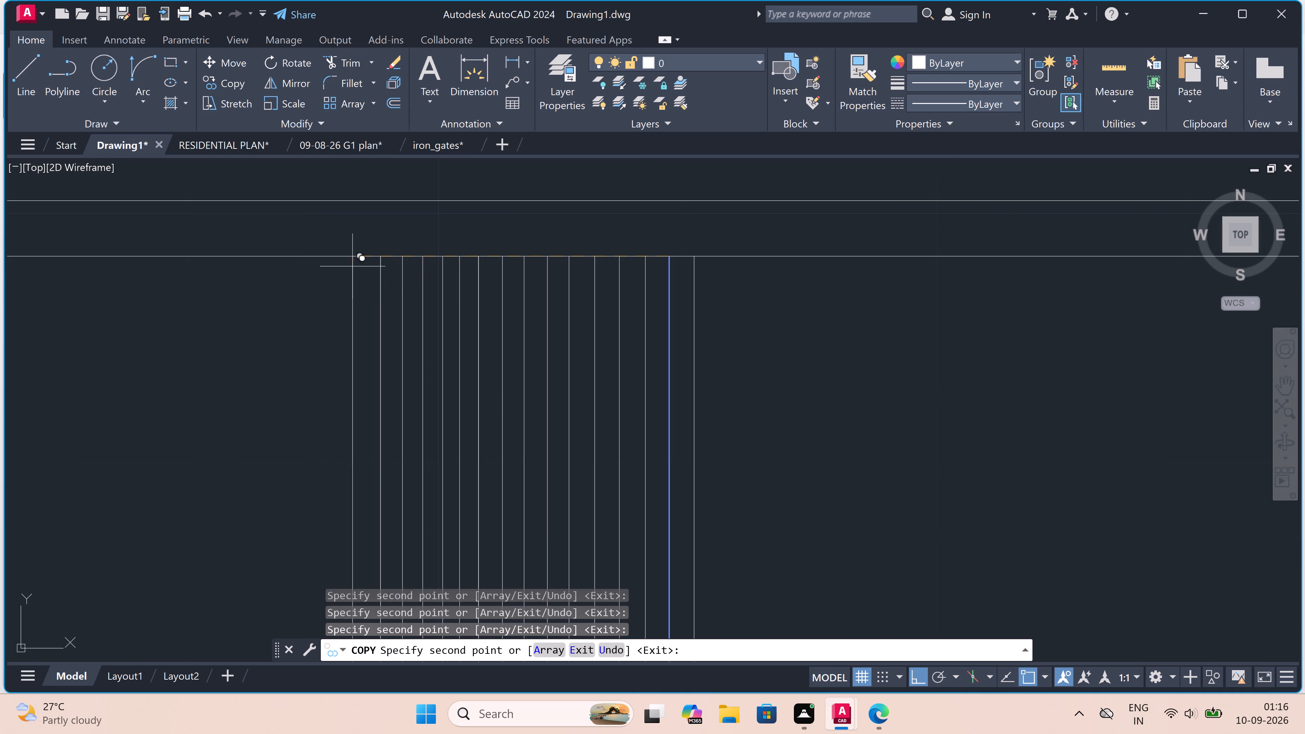
click(358, 257)
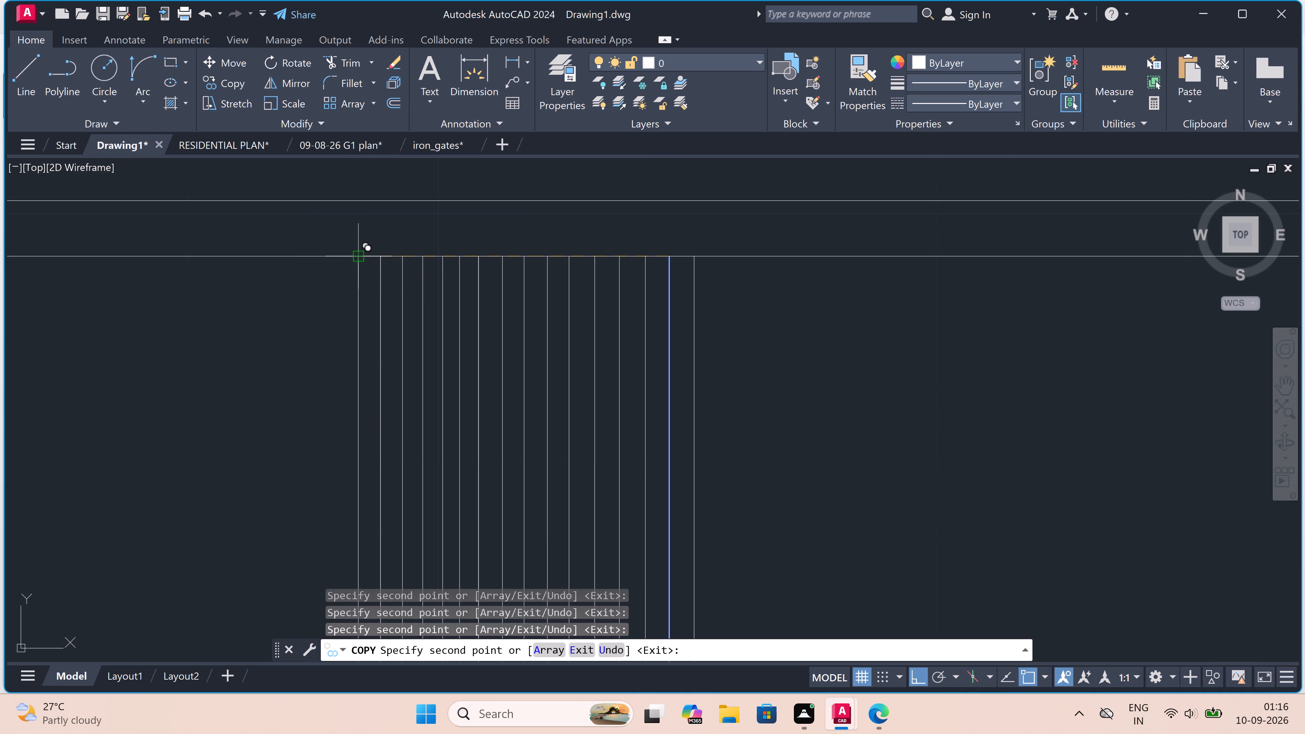
click(335, 255)
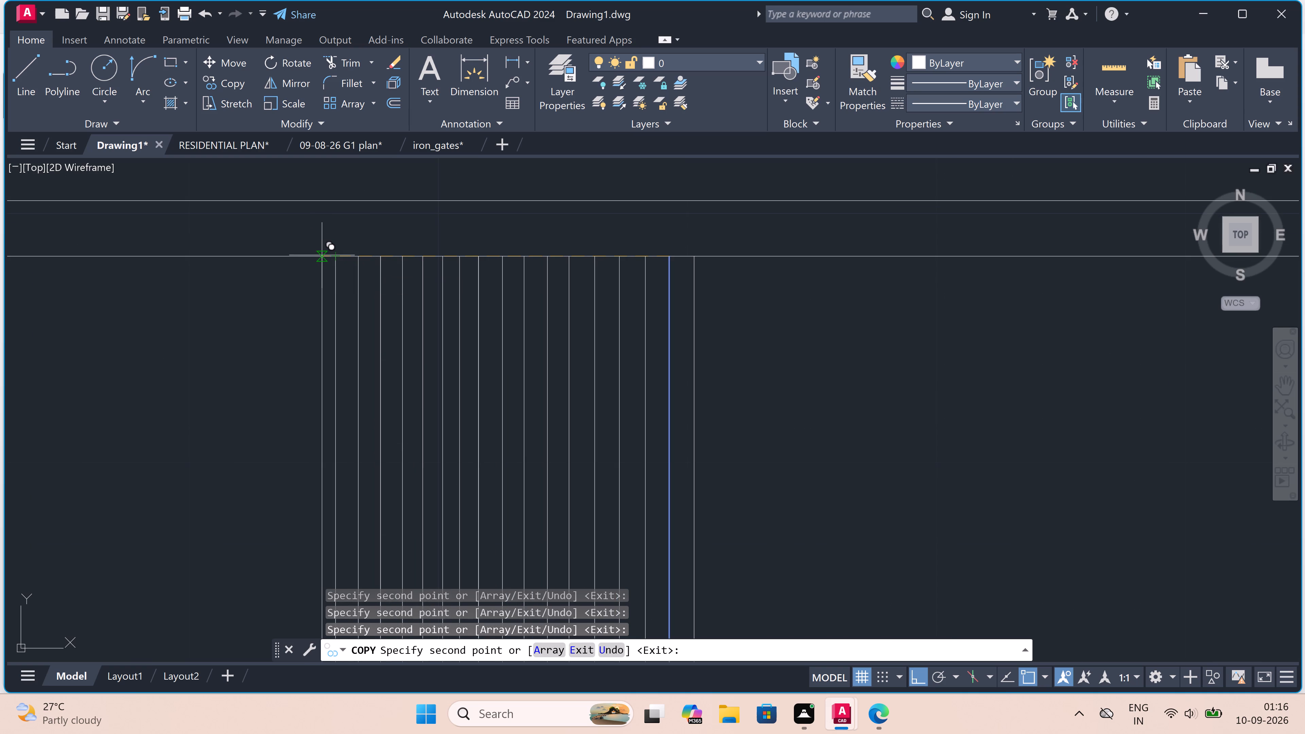
double_click(311, 255)
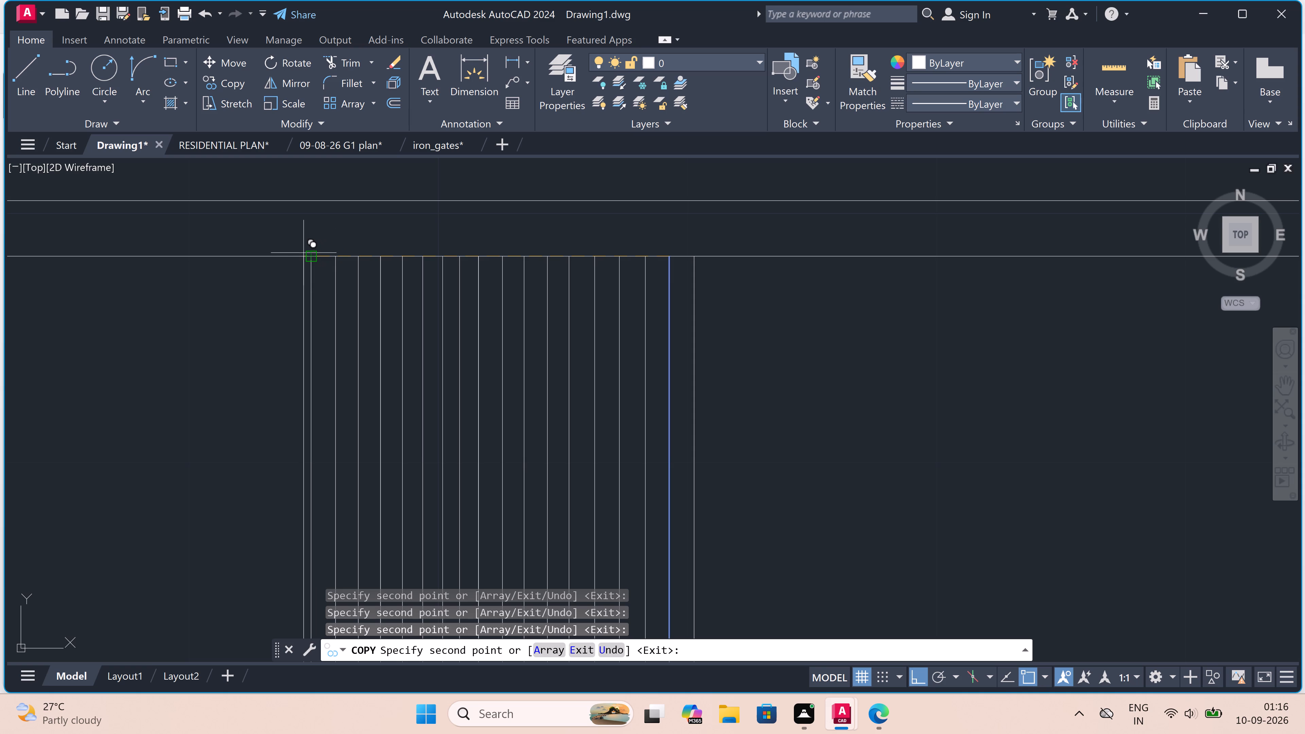
click(288, 254)
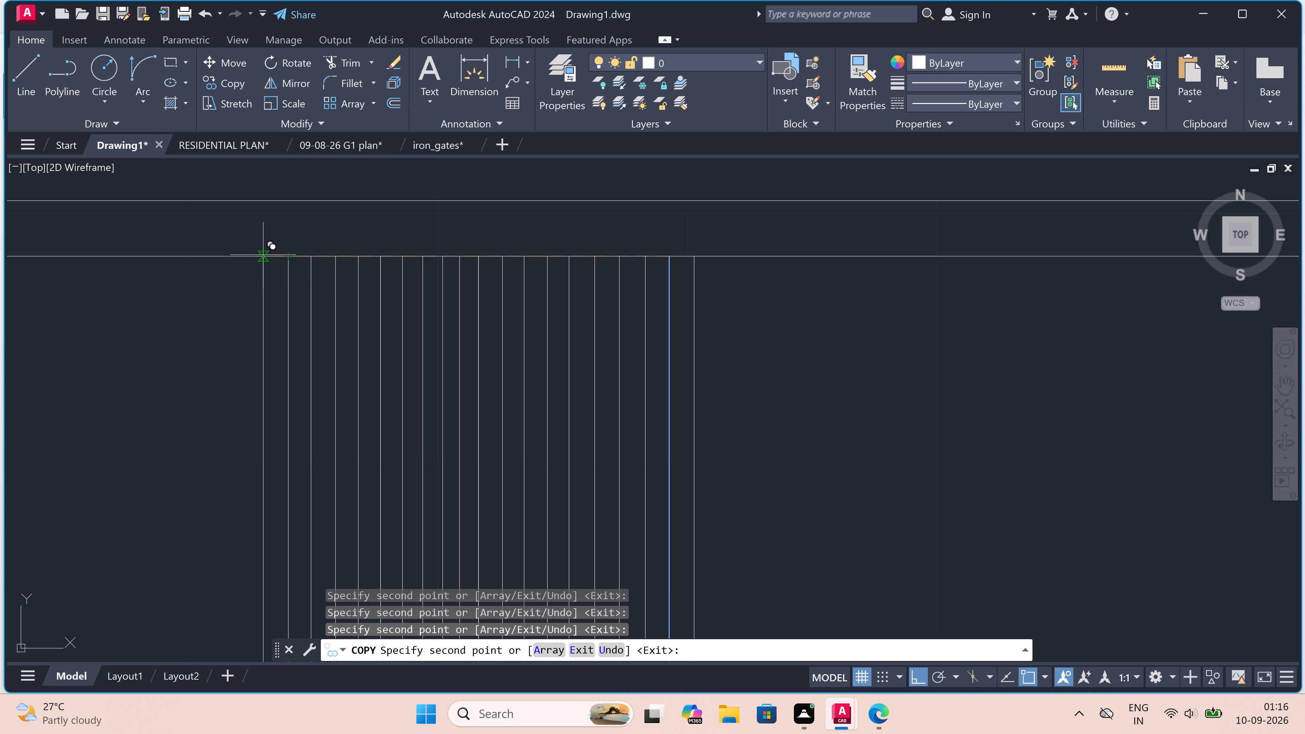
click(266, 256)
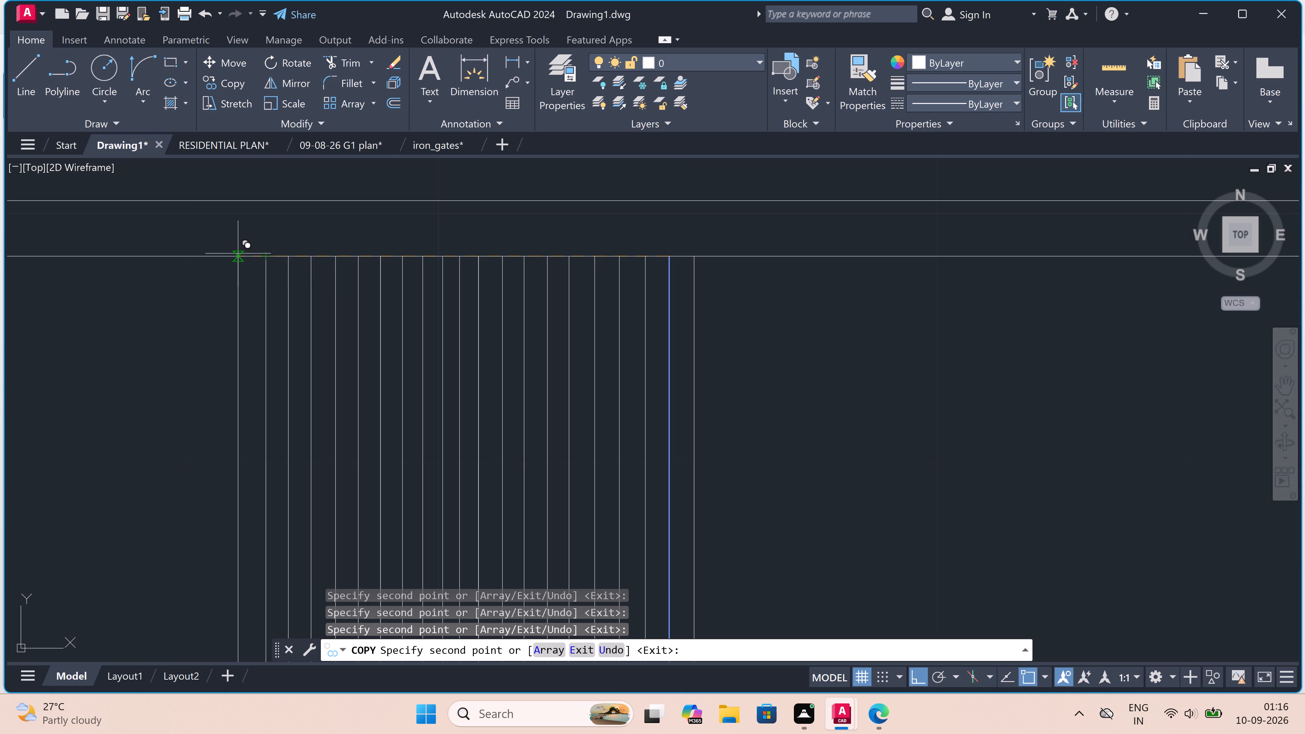
click(242, 256)
scroll(241, 254, down, 4)
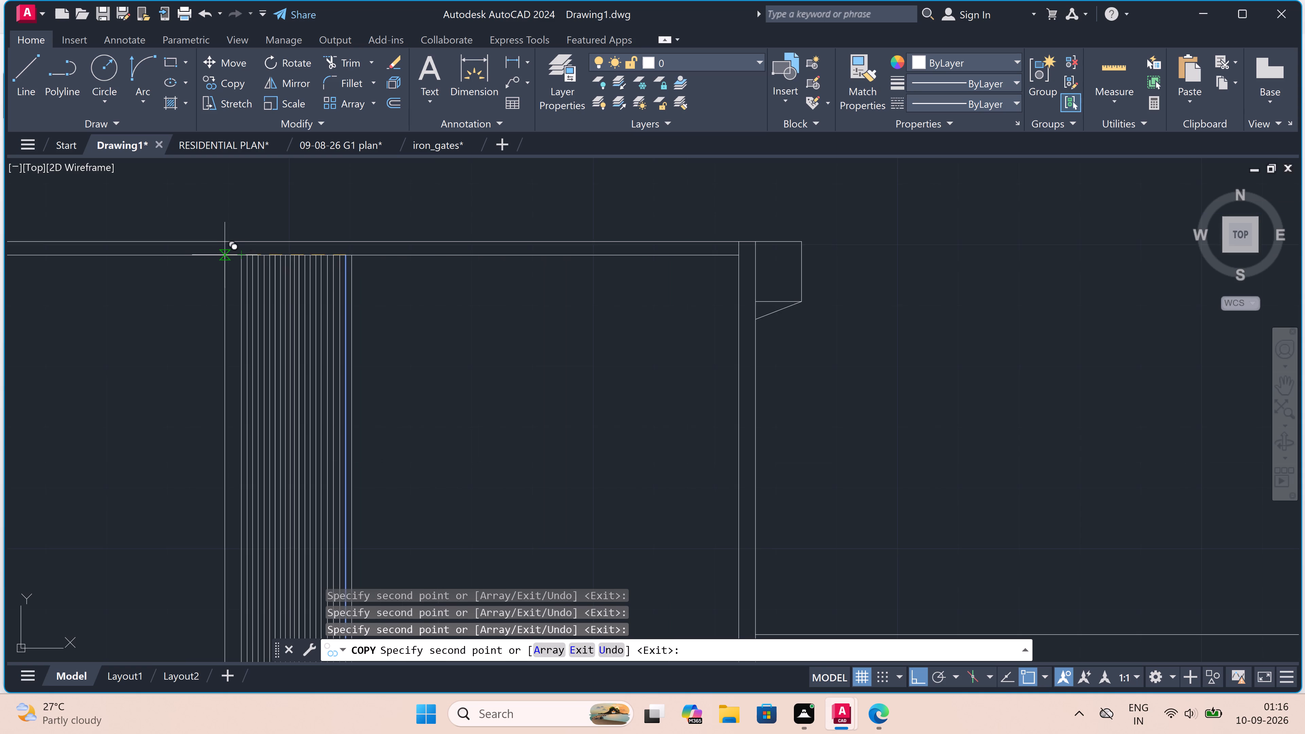
scroll(222, 255, up, 3)
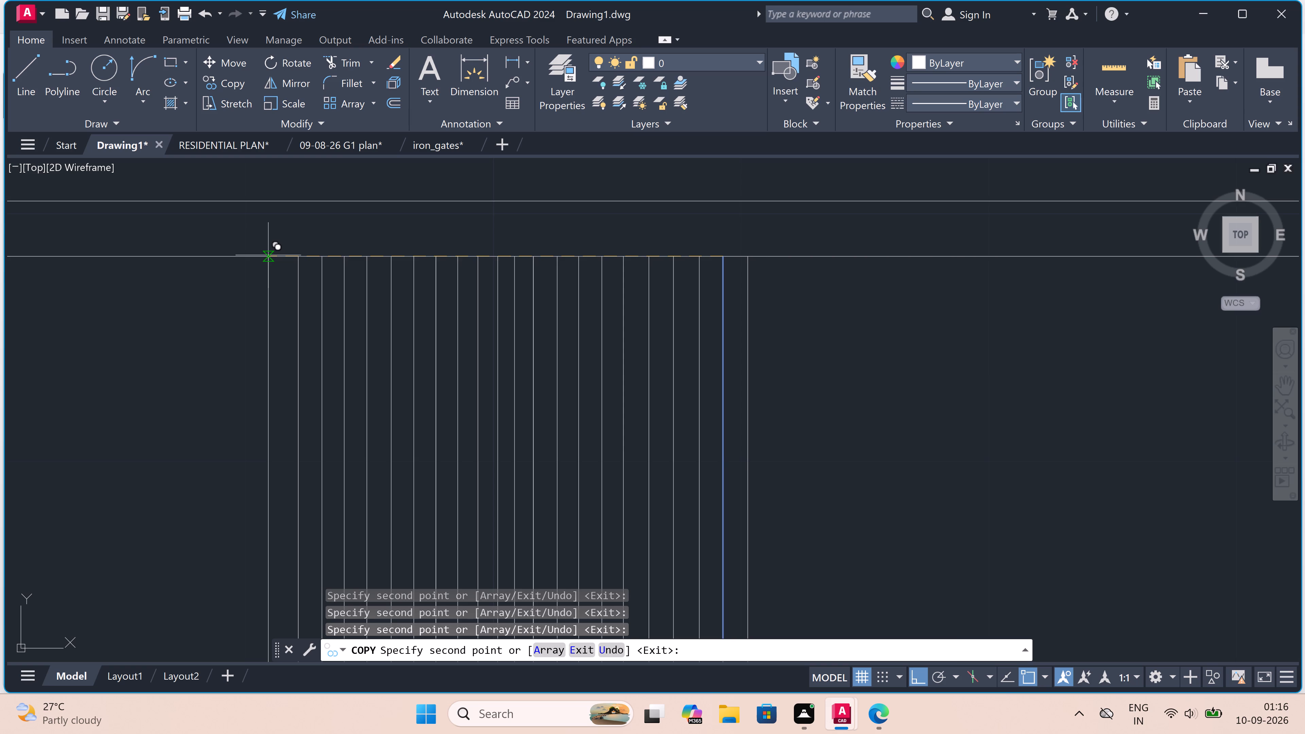
scroll(268, 255, up, 1)
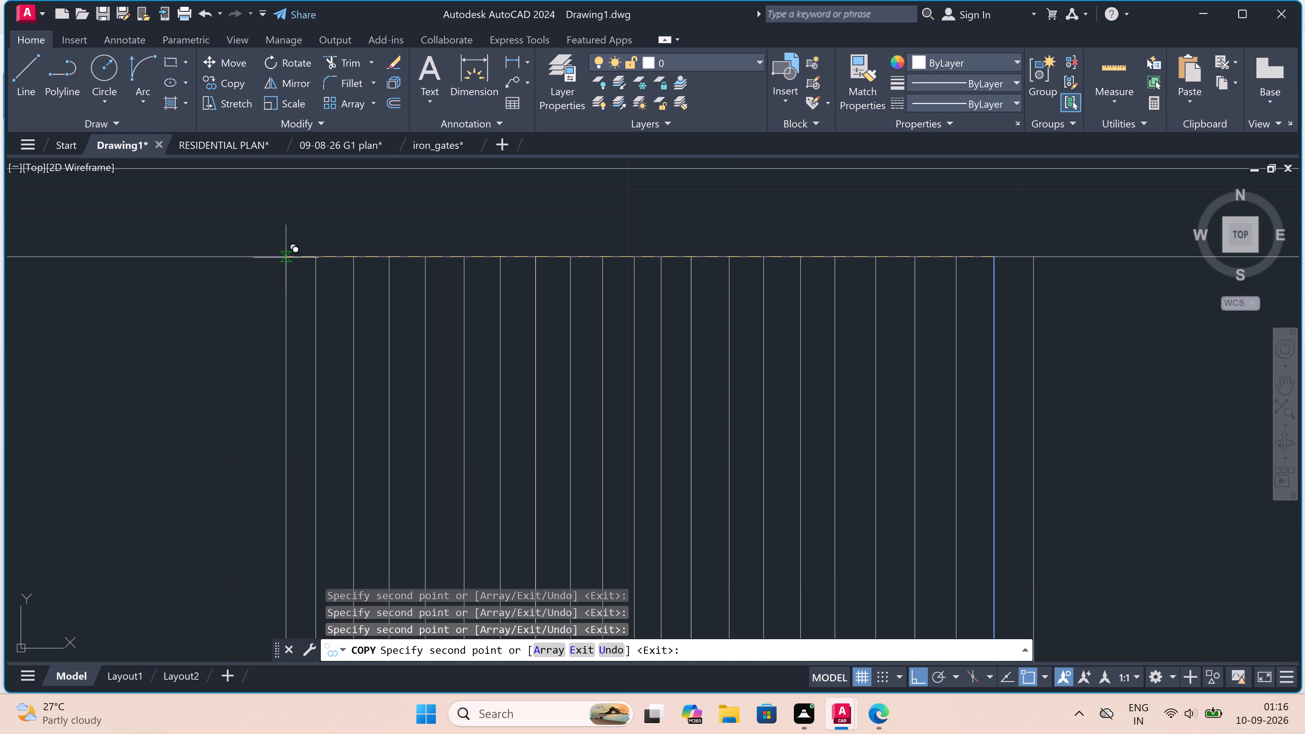
click(284, 258)
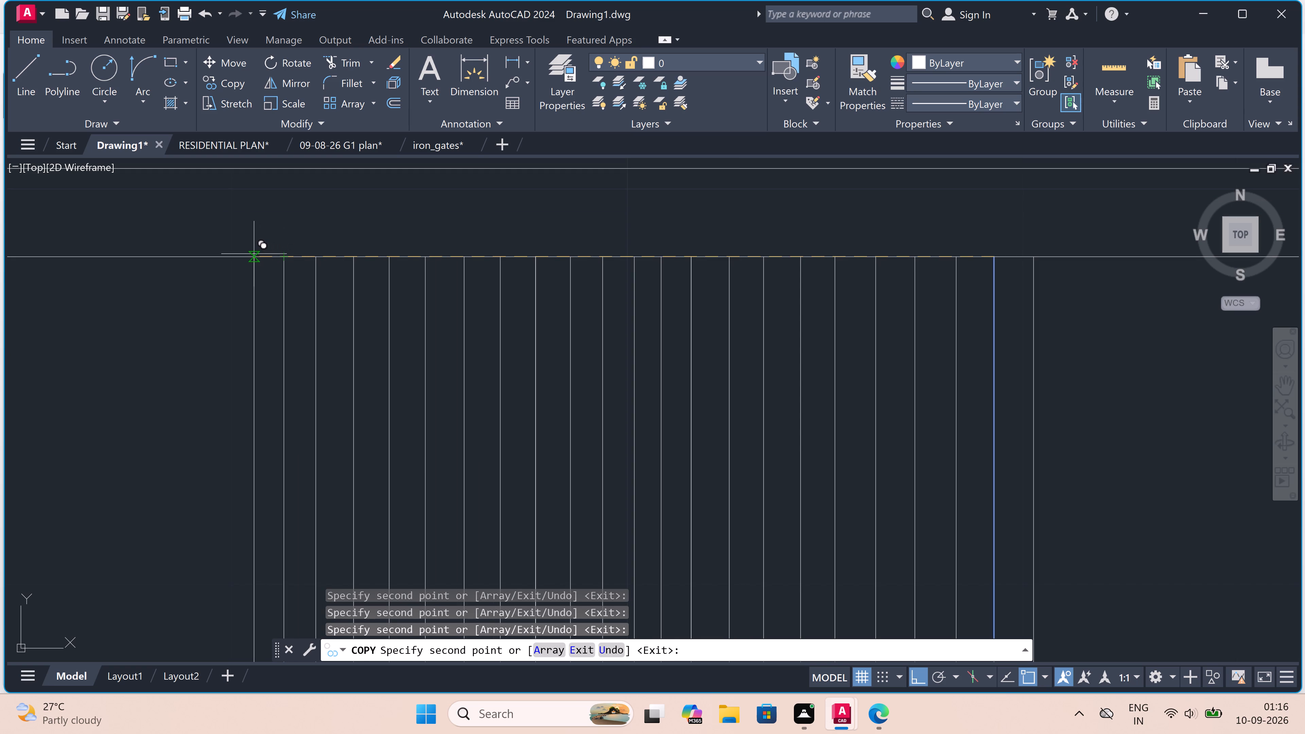
click(254, 254)
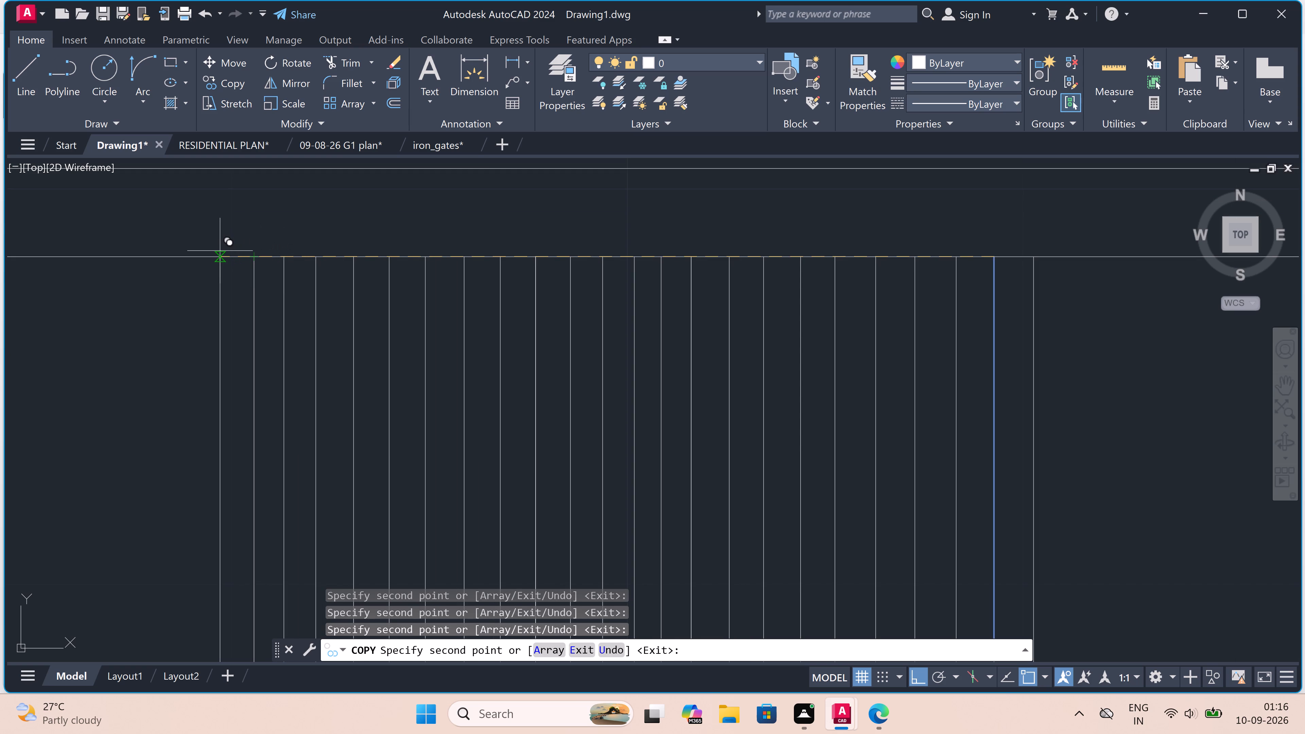
click(225, 258)
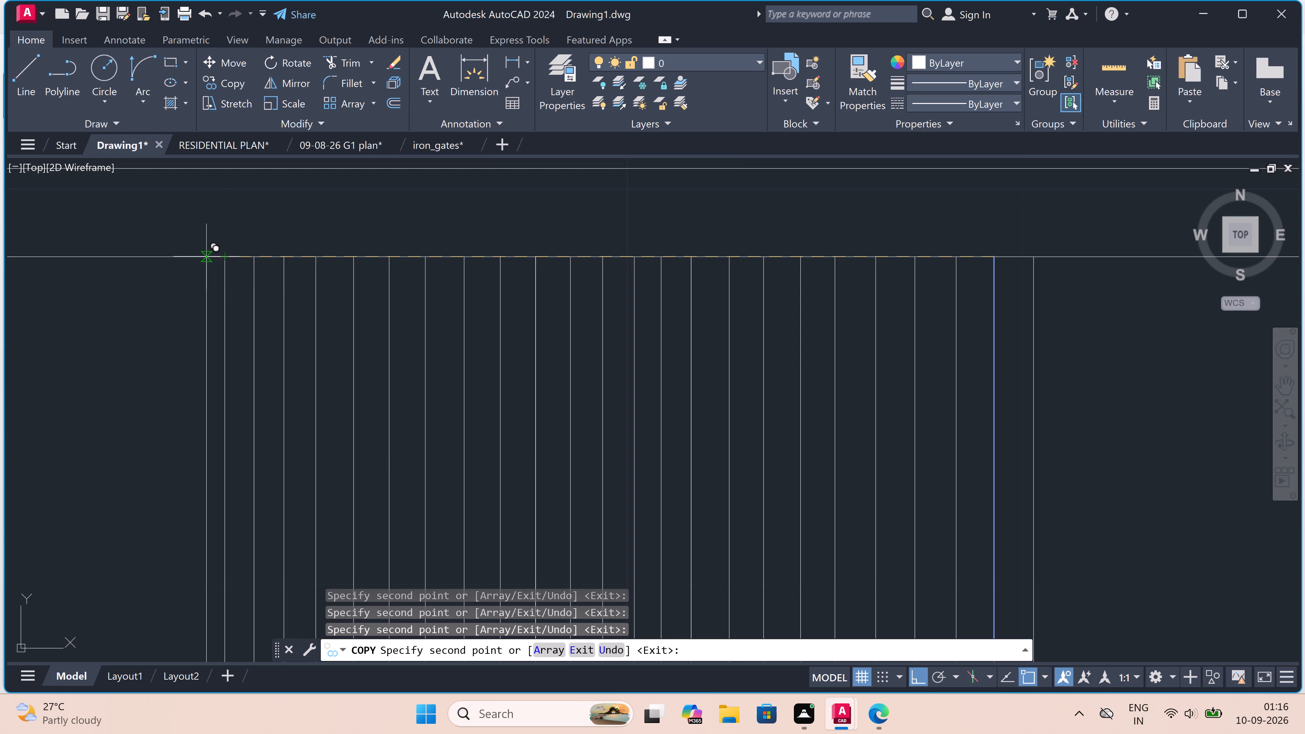
double_click(195, 257)
Place nine more closely spaced copies of the vertical line farther left along the upper-floor frame's inner top edge, ending the copying.
scroll(196, 257, down, 3)
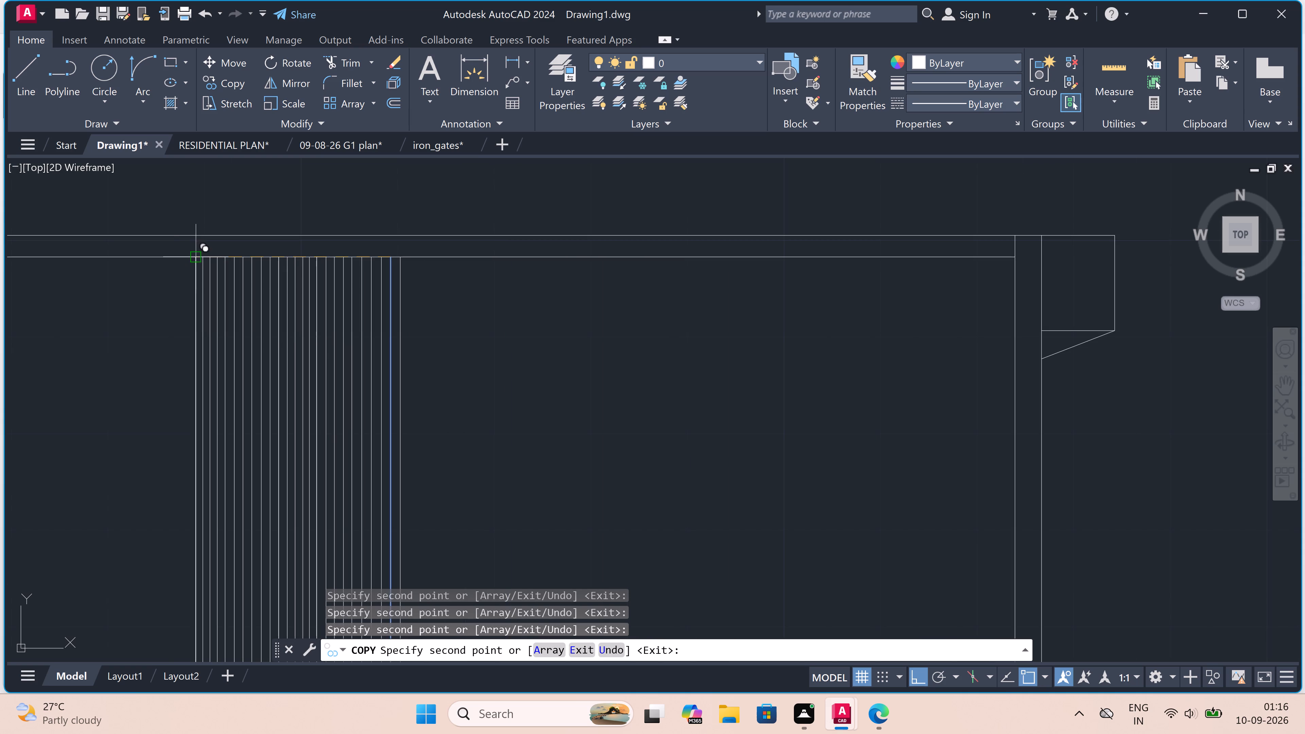
scroll(161, 262, up, 3)
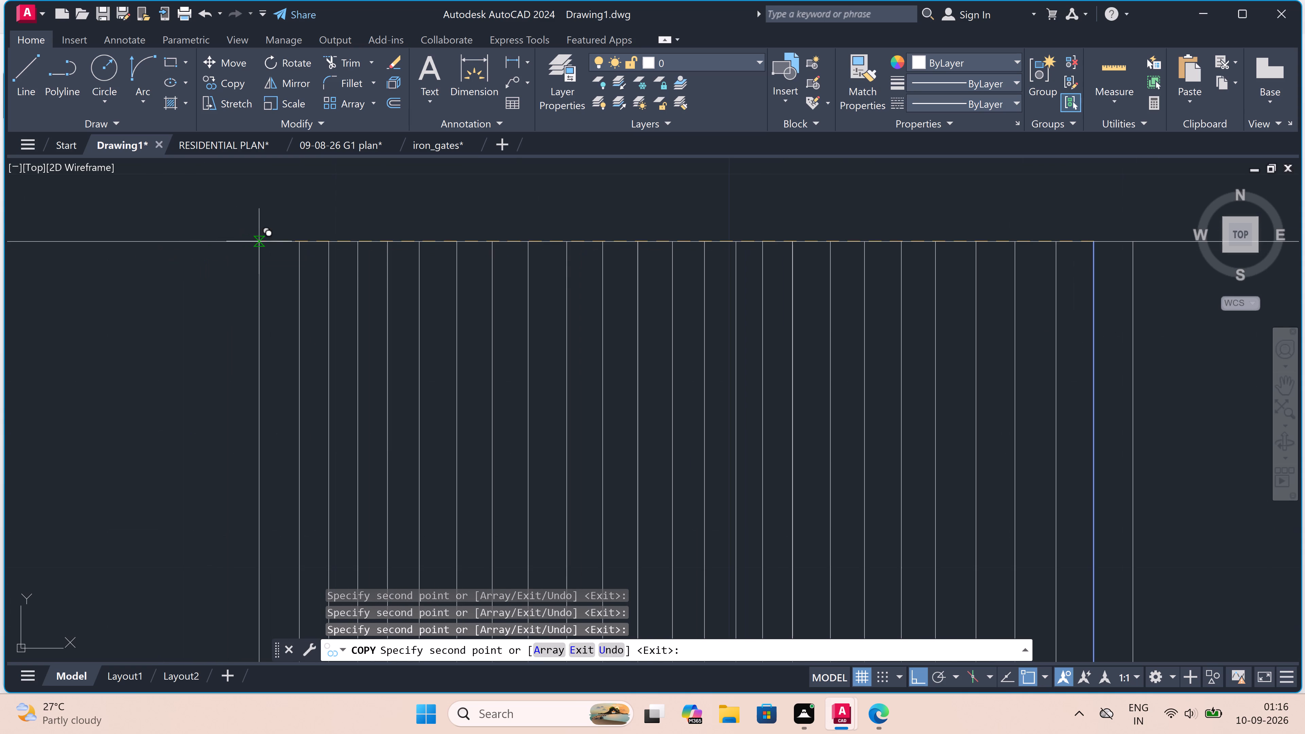
drag(272, 243, 268, 244)
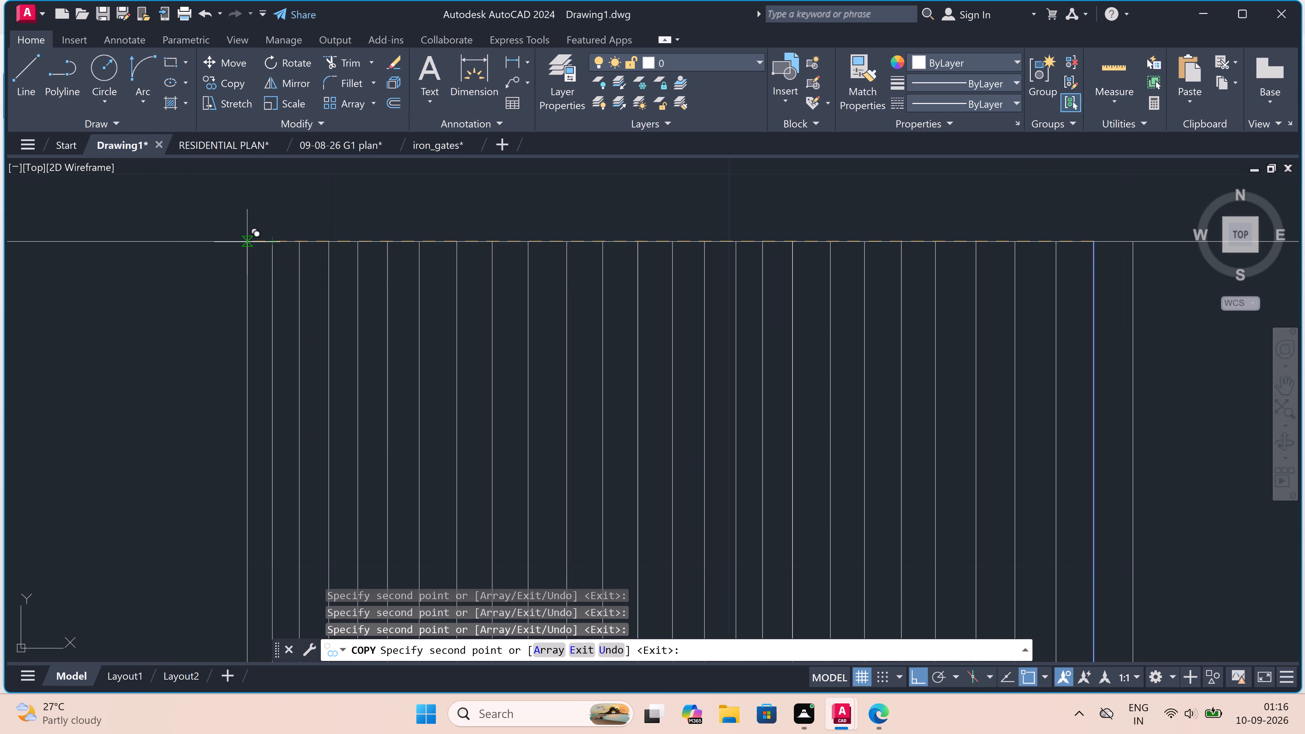
click(247, 242)
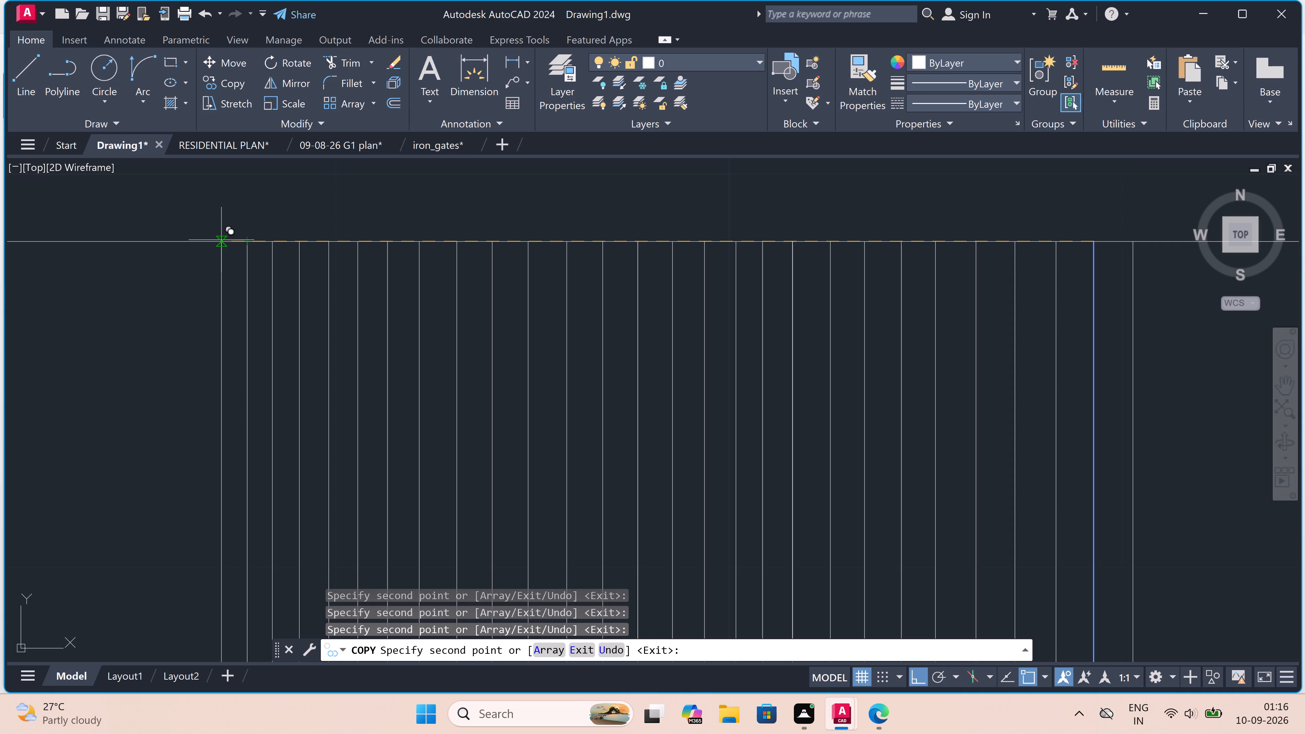
double_click(221, 240)
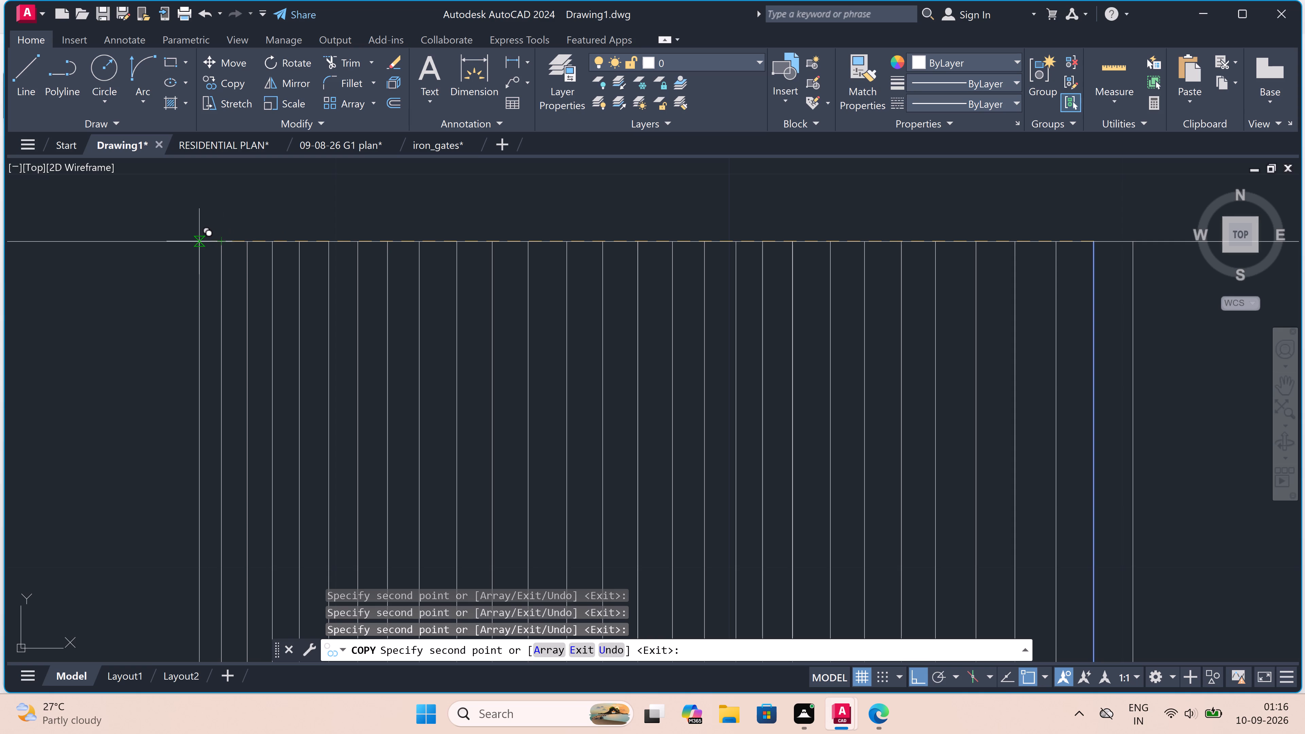
double_click(199, 241)
double_click(174, 238)
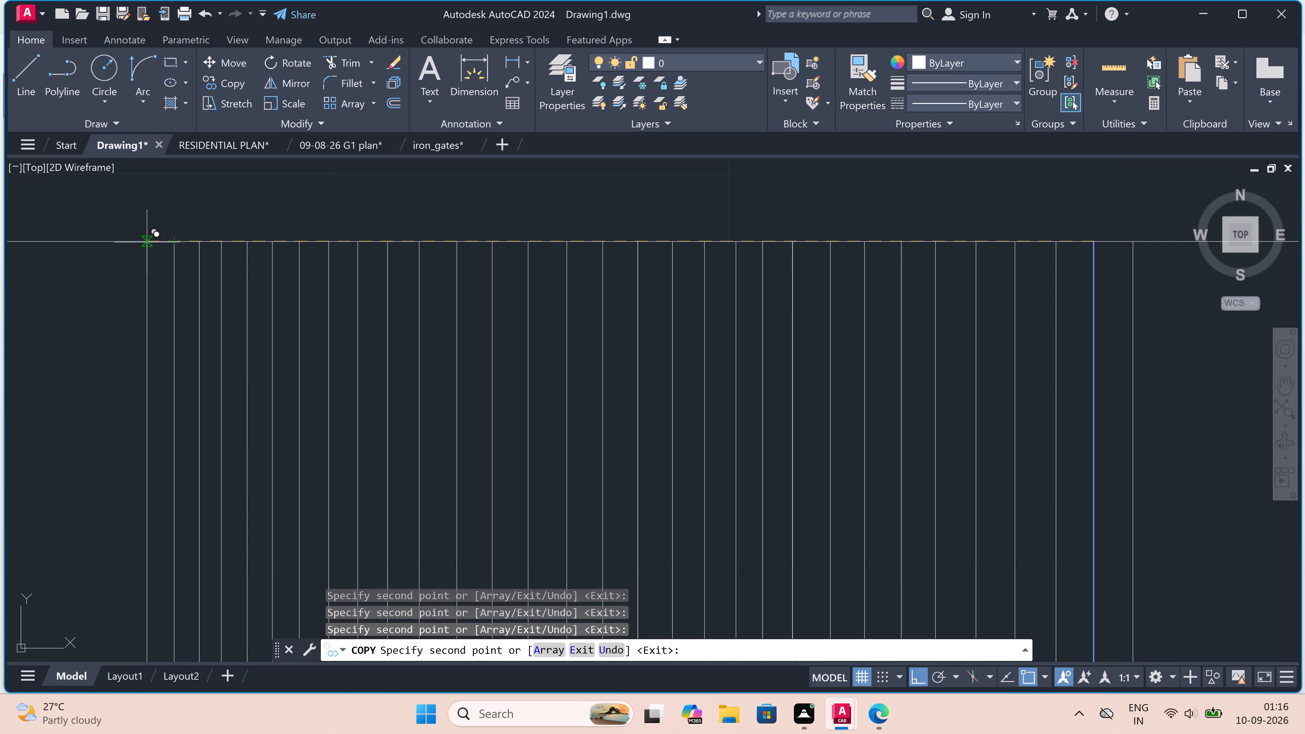
click(147, 242)
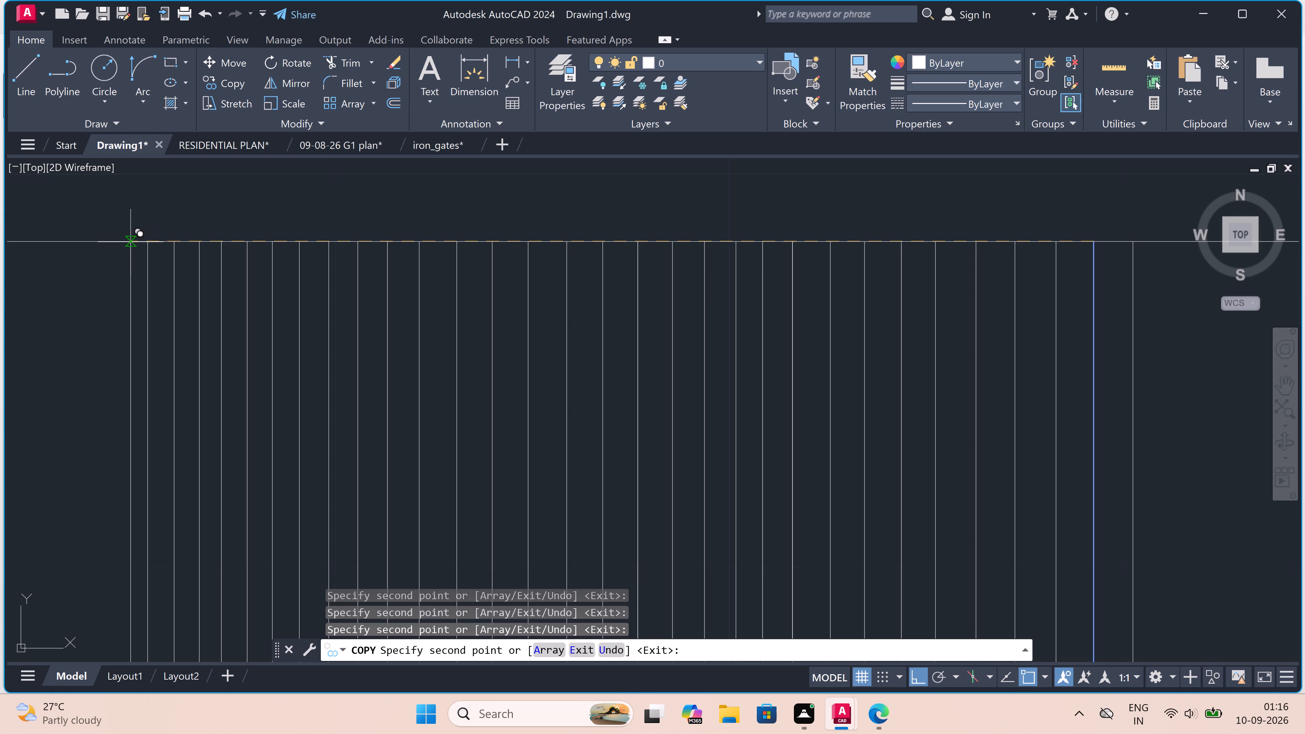
click(124, 242)
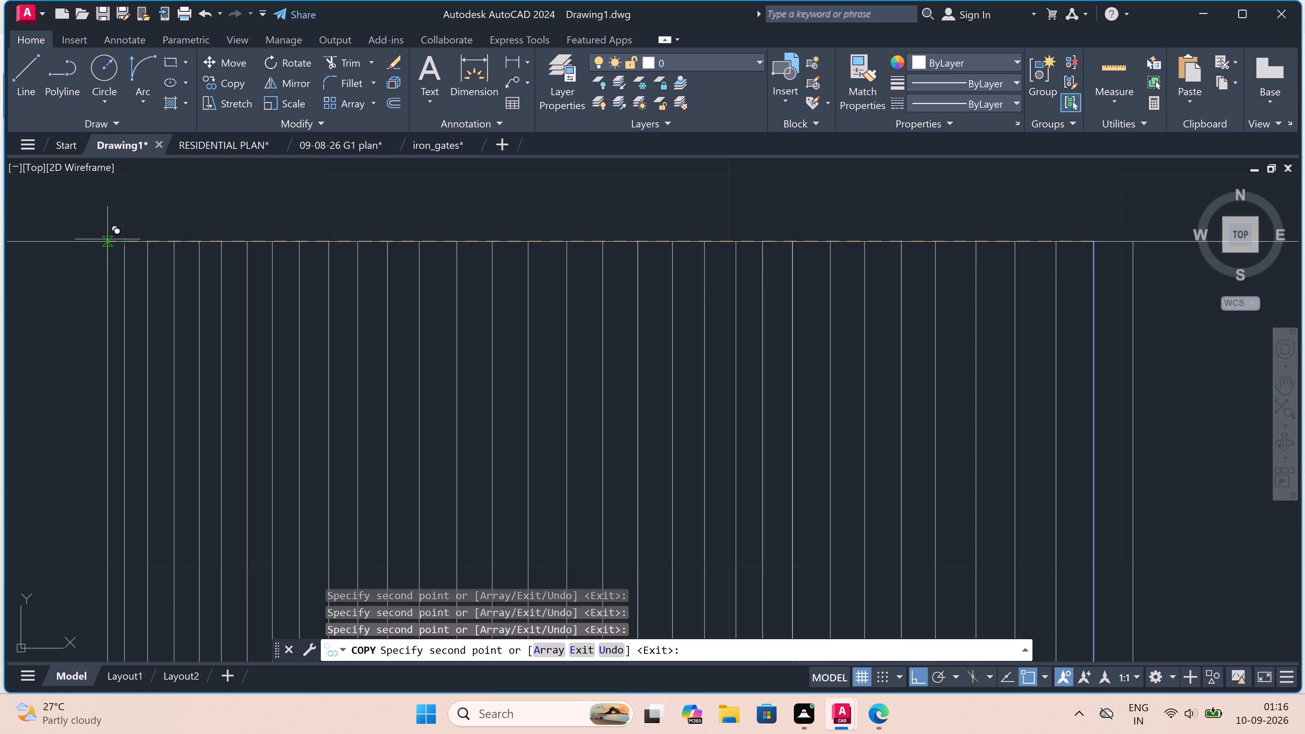
double_click(100, 241)
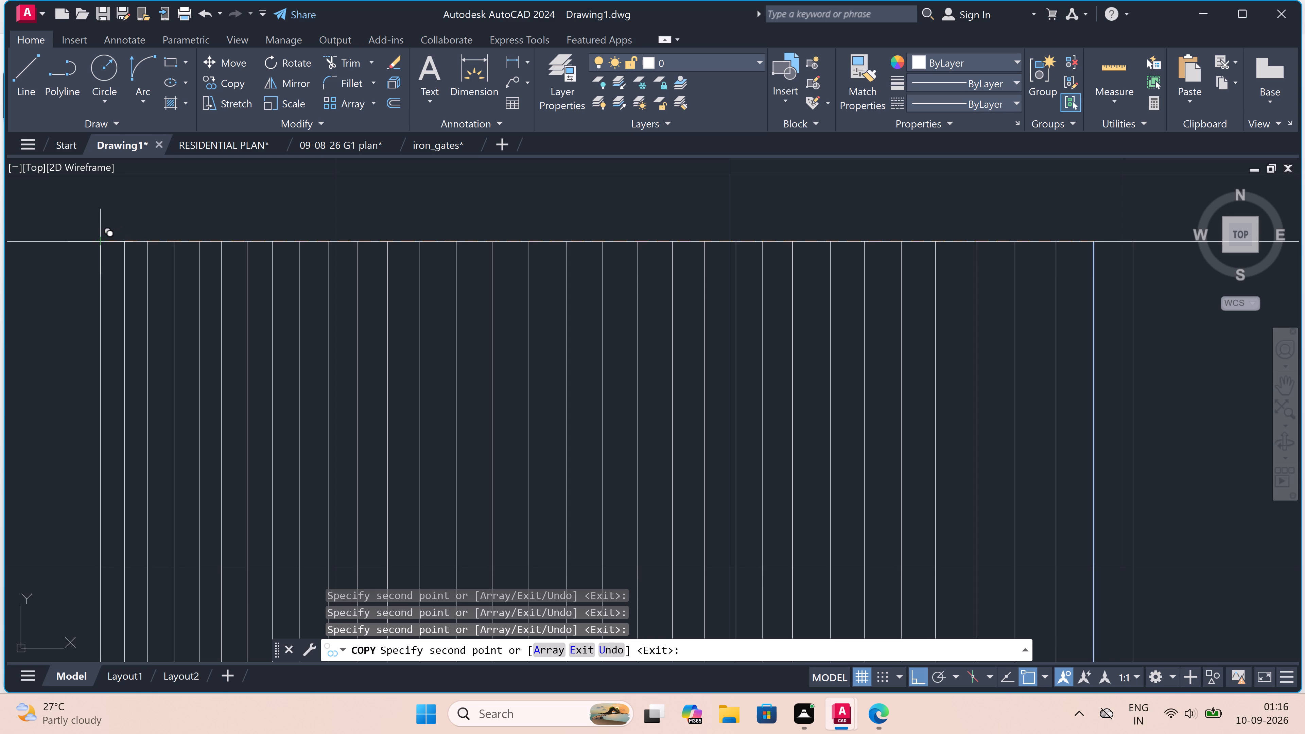
drag(76, 242, 80, 242)
scroll(122, 242, down, 8)
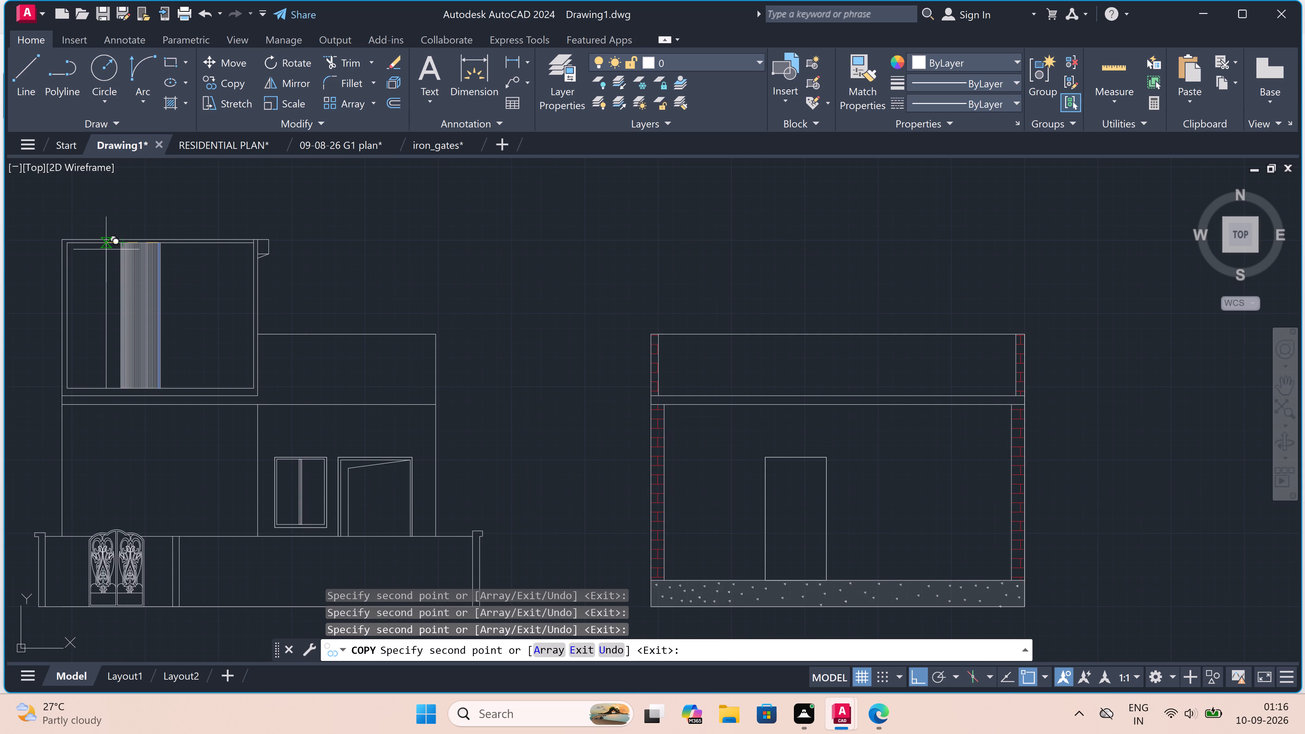
scroll(153, 250, down, 3)
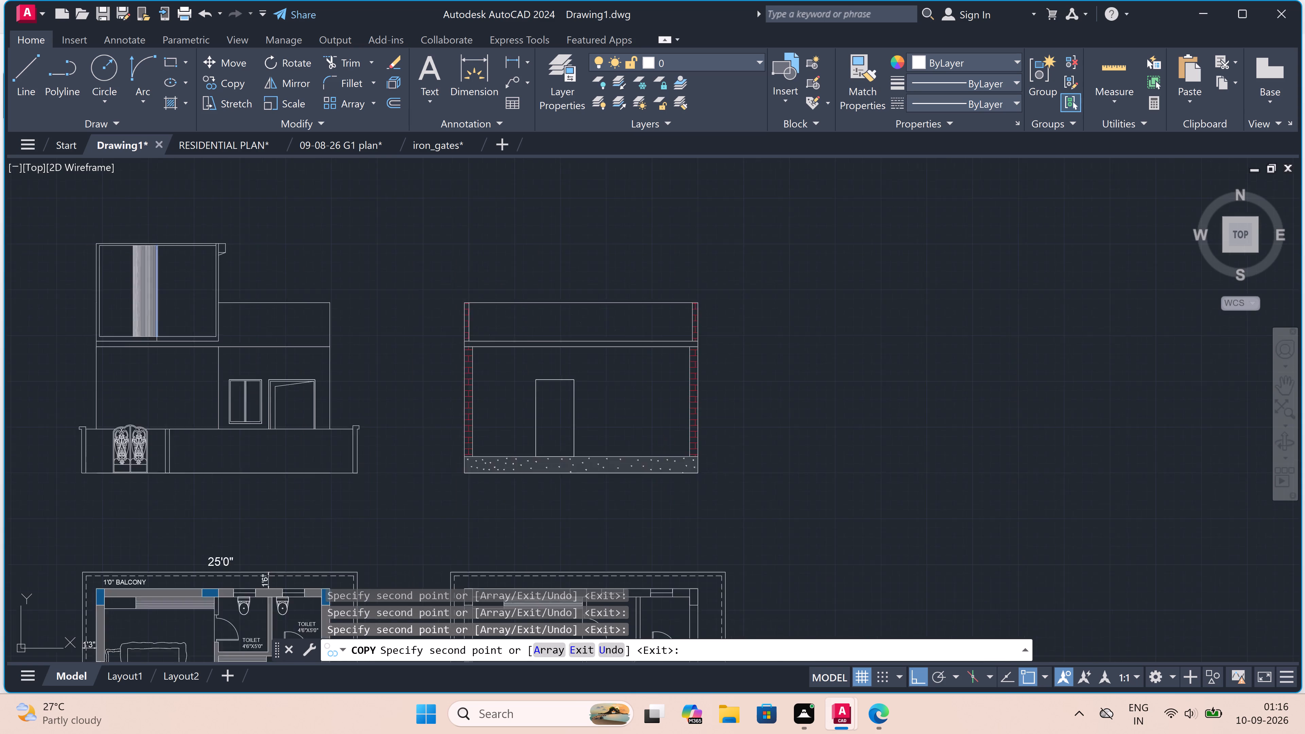
scroll(124, 250, up, 4)
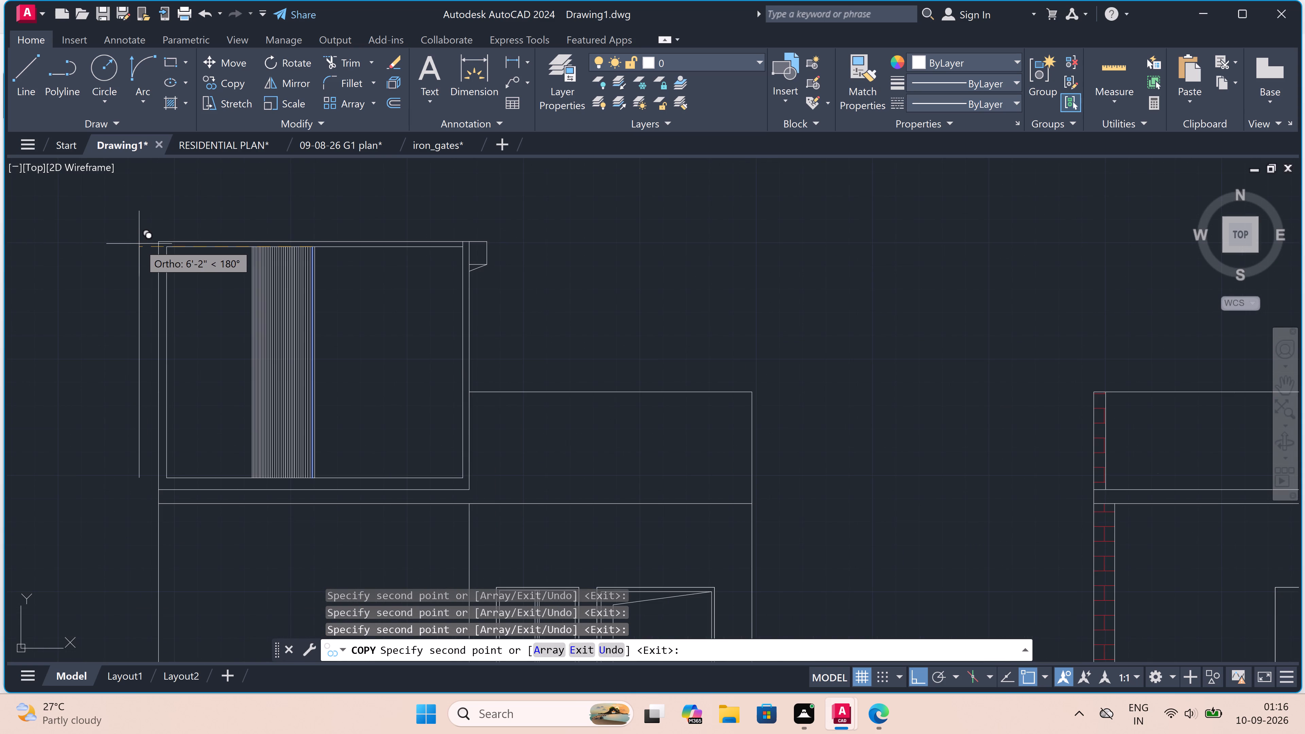
scroll(141, 245, up, 2)
key(Escape)
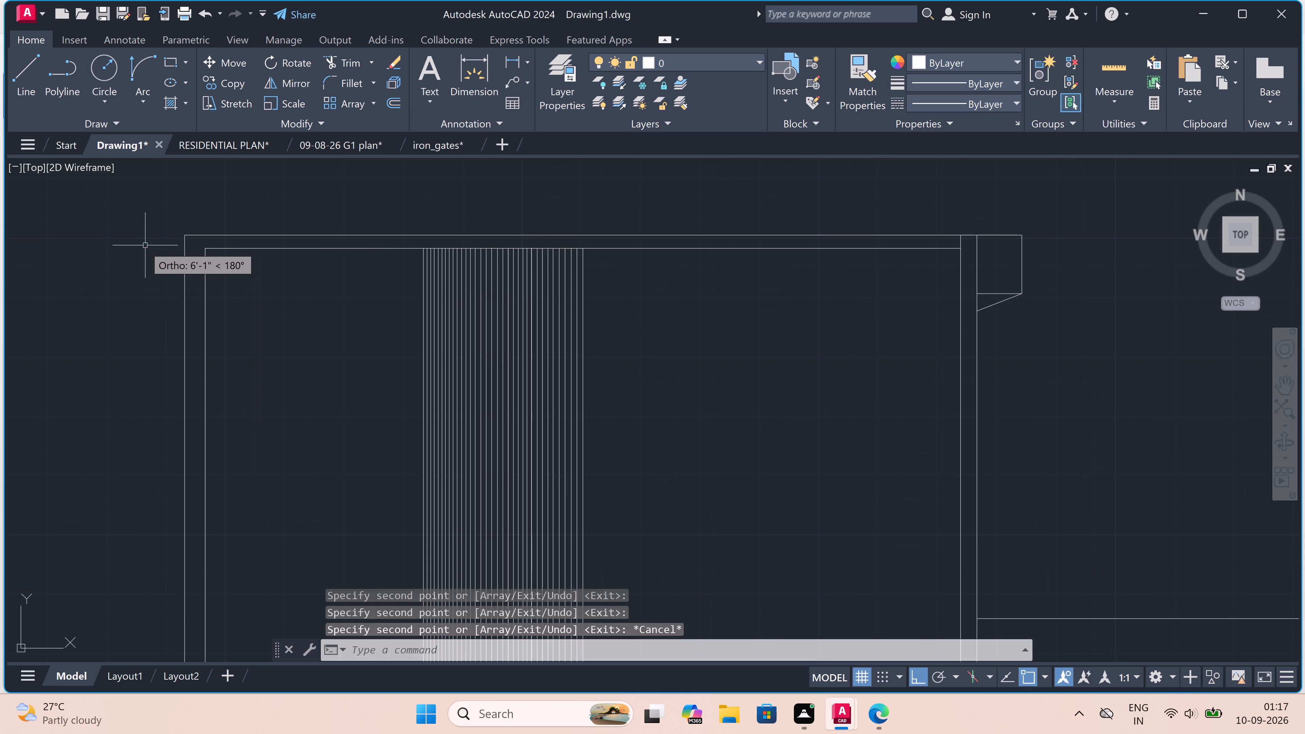
Move the whole group of vertical strip lines left so its top-left end meets the upper-floor frame's inner top-left corner.
drag(687, 296, 579, 326)
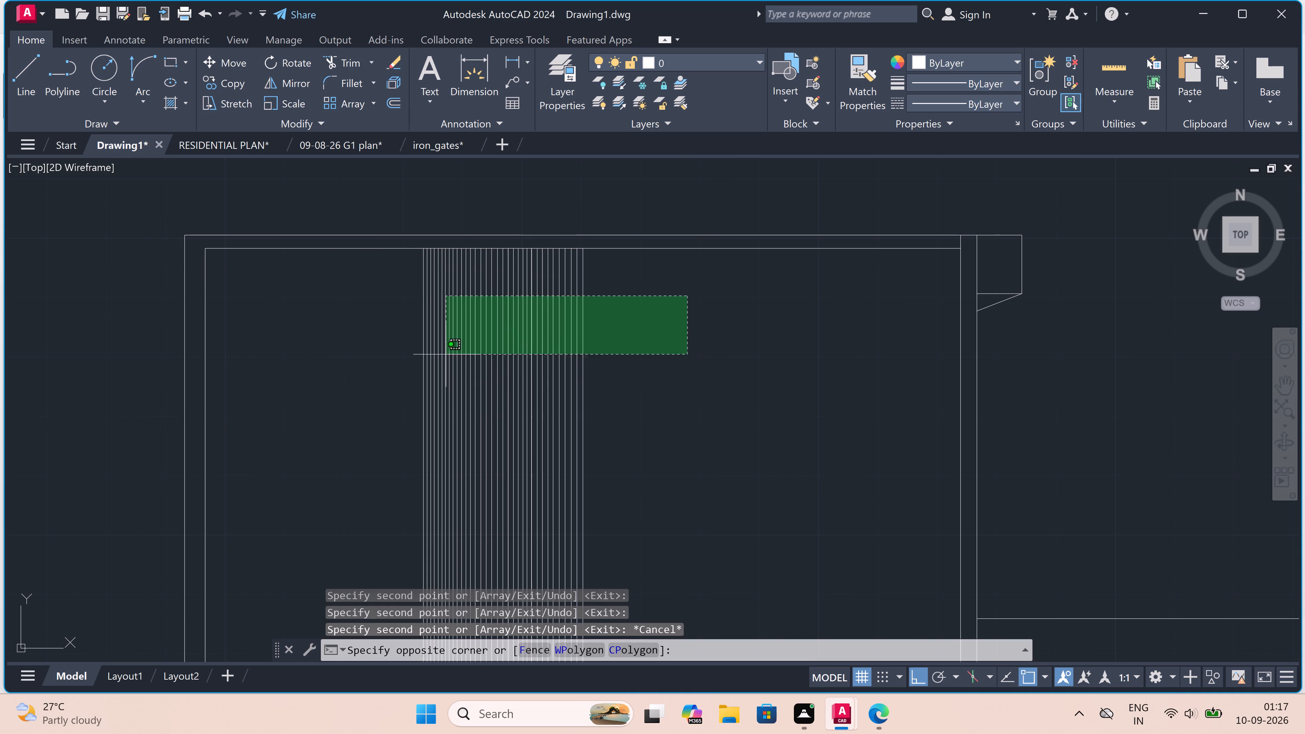
double_click(327, 381)
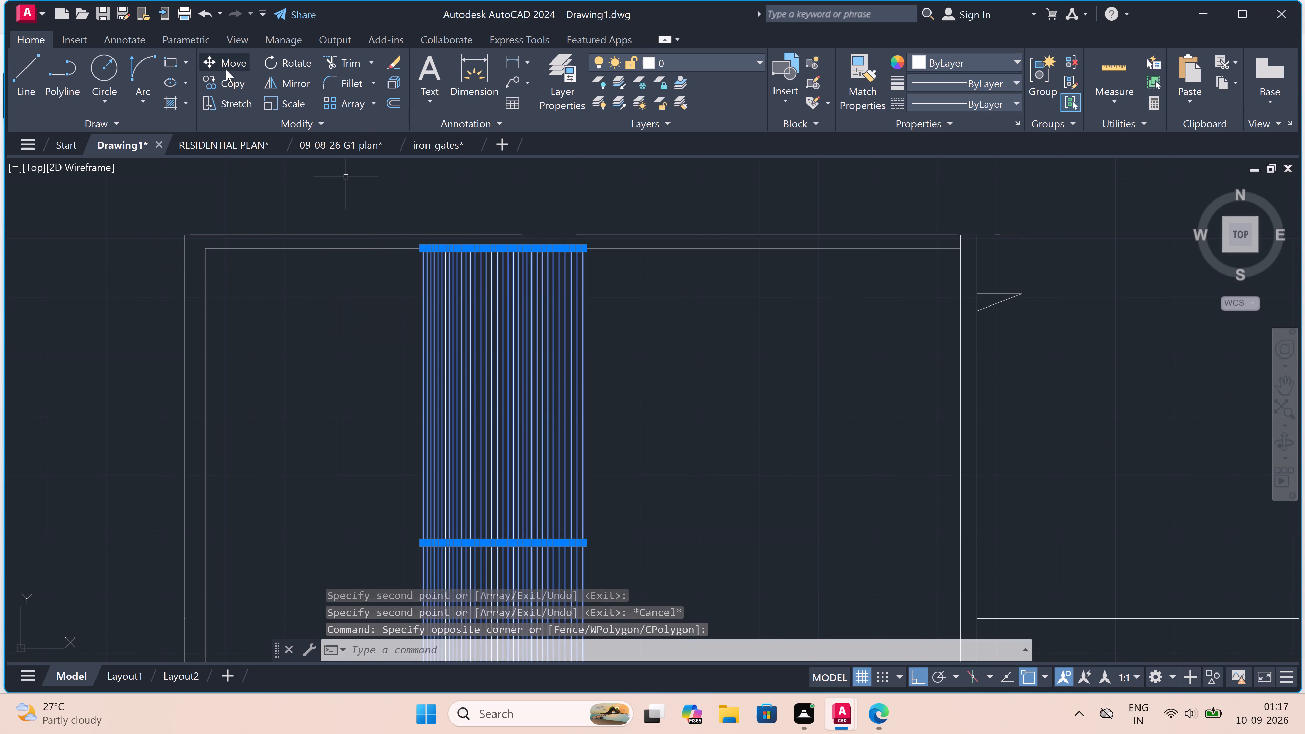
double_click(226, 61)
scroll(422, 250, up, 1)
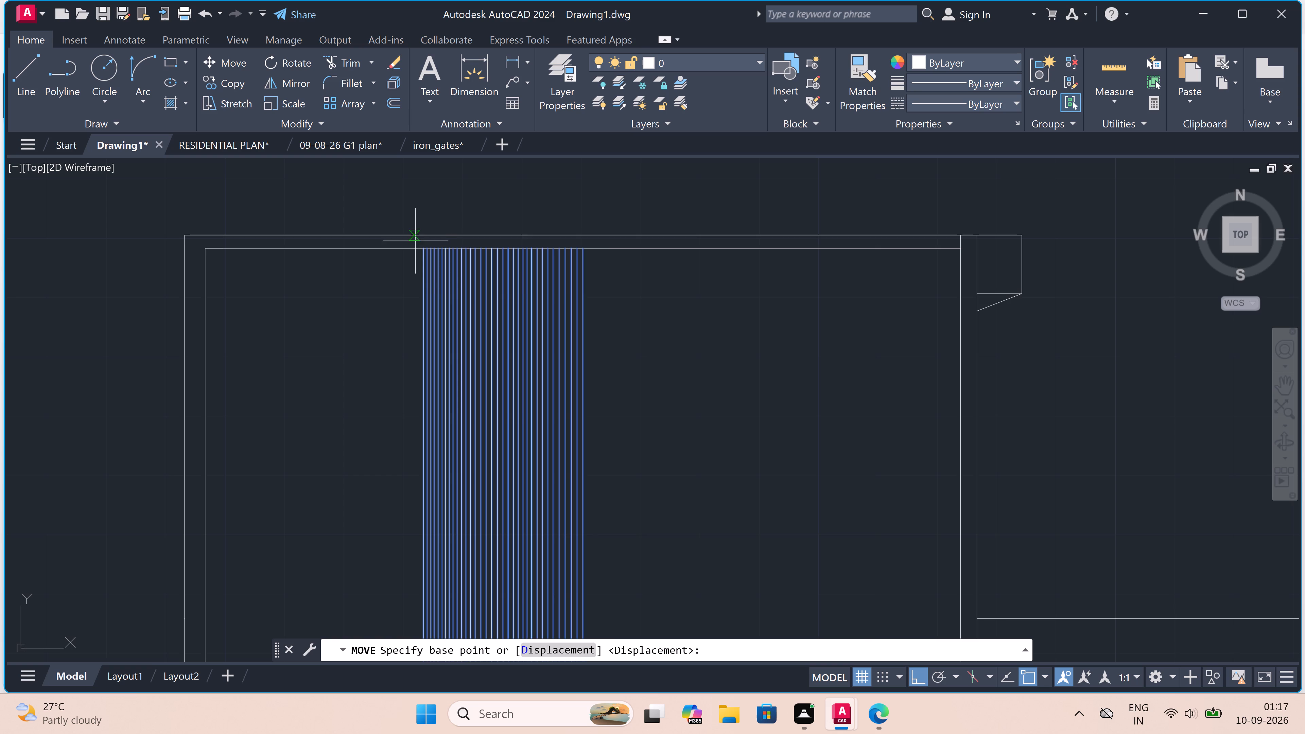
scroll(420, 247, up, 1)
drag(421, 241, 391, 245)
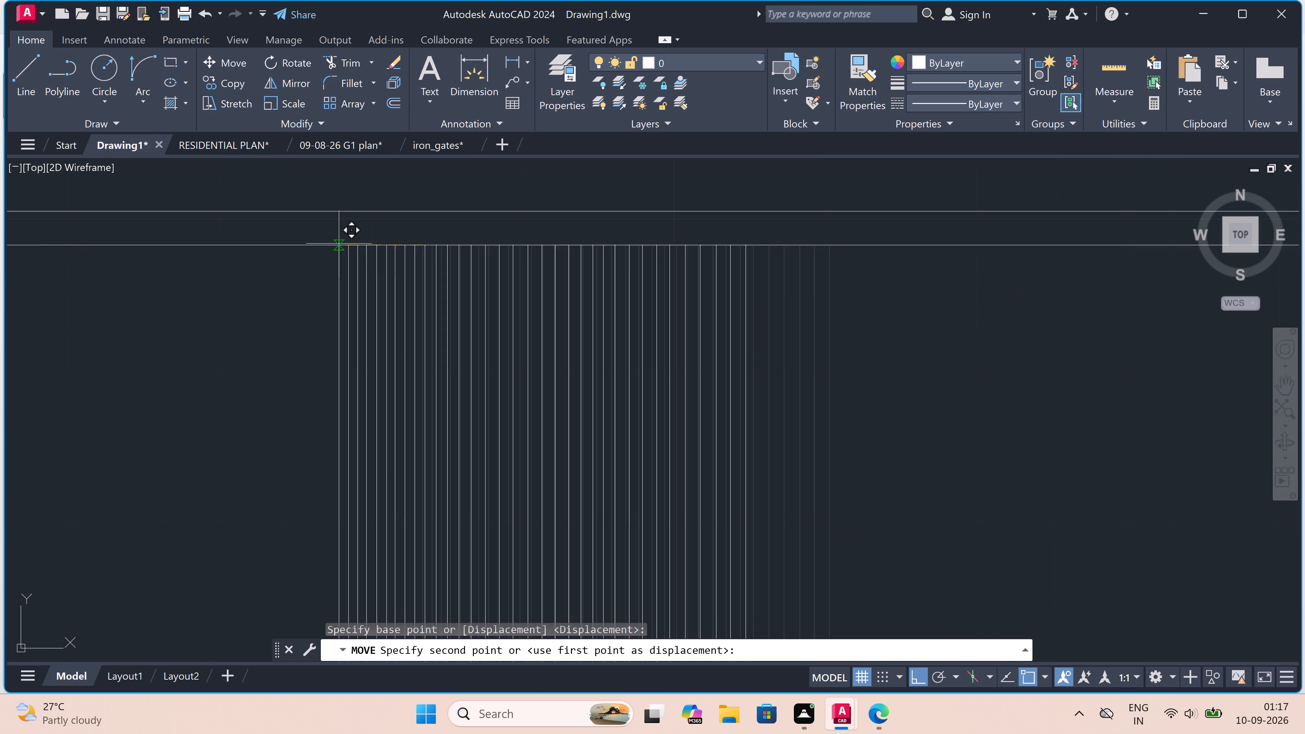
scroll(336, 241, down, 4)
scroll(255, 229, up, 3)
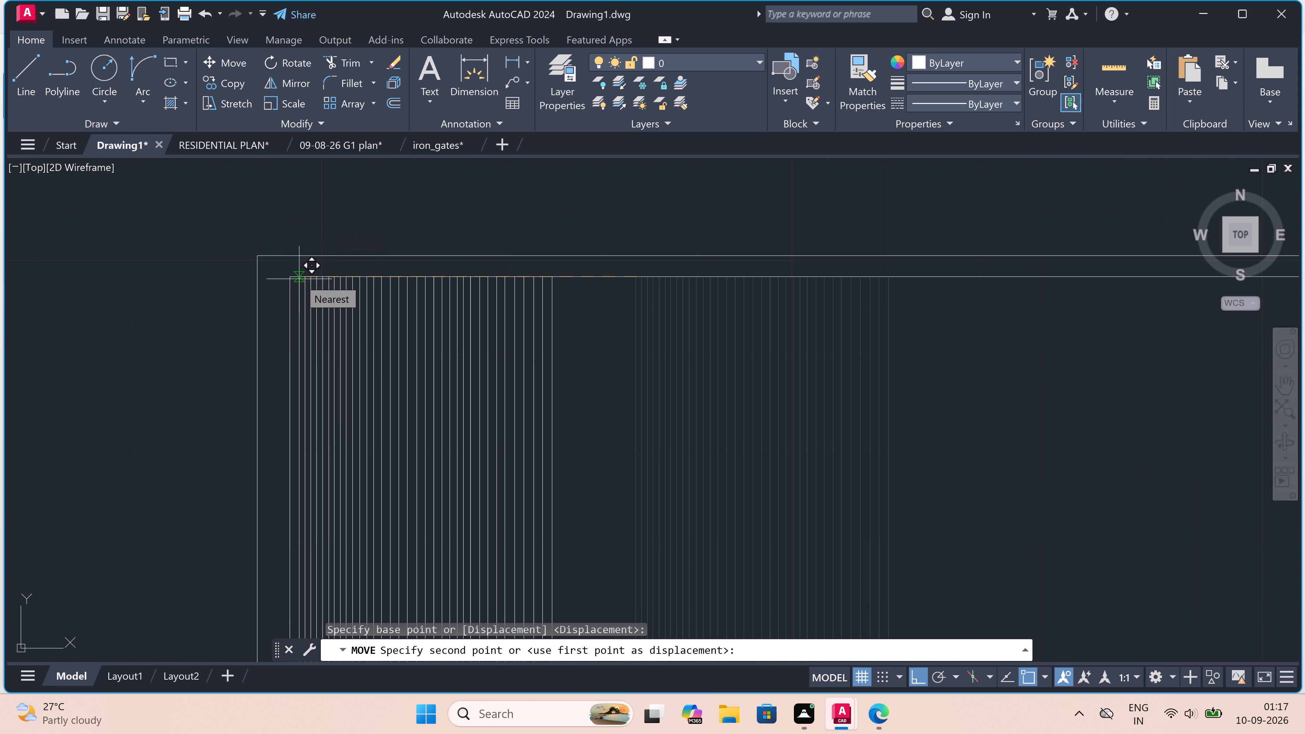
key(F8)
key(F8)
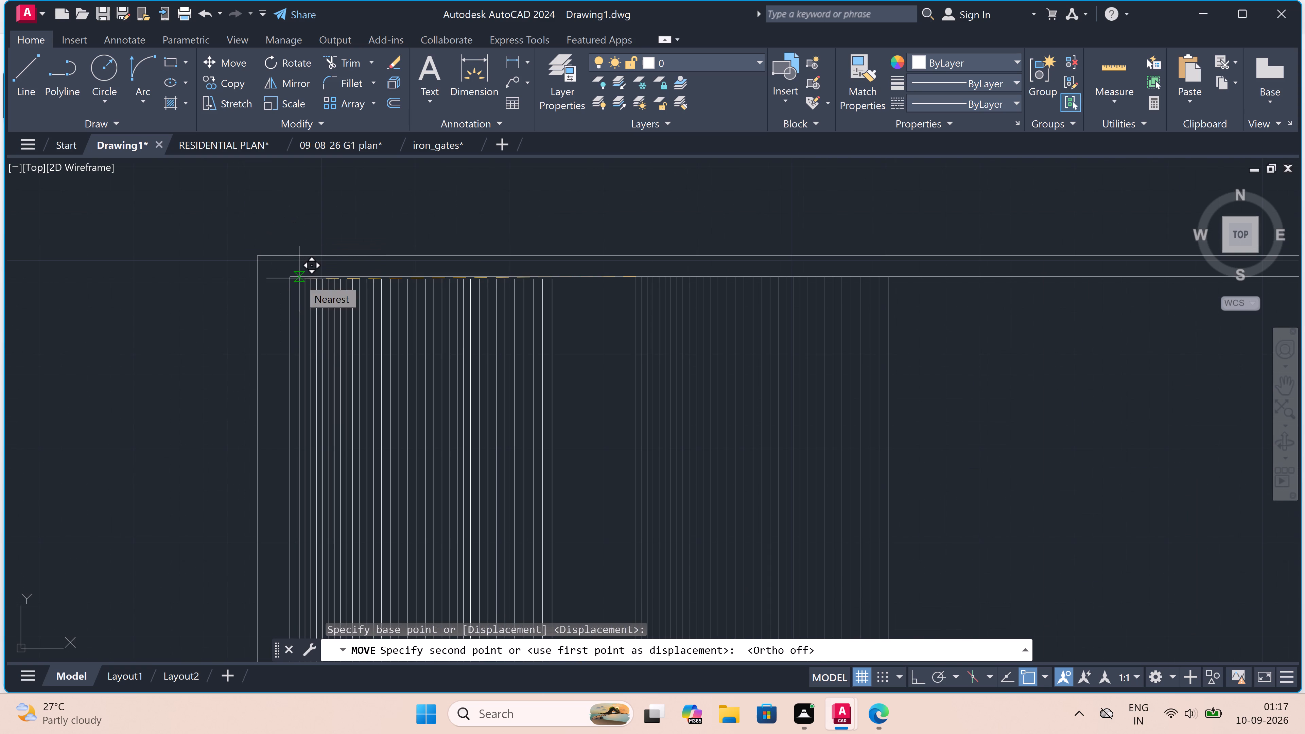
scroll(291, 279, up, 1)
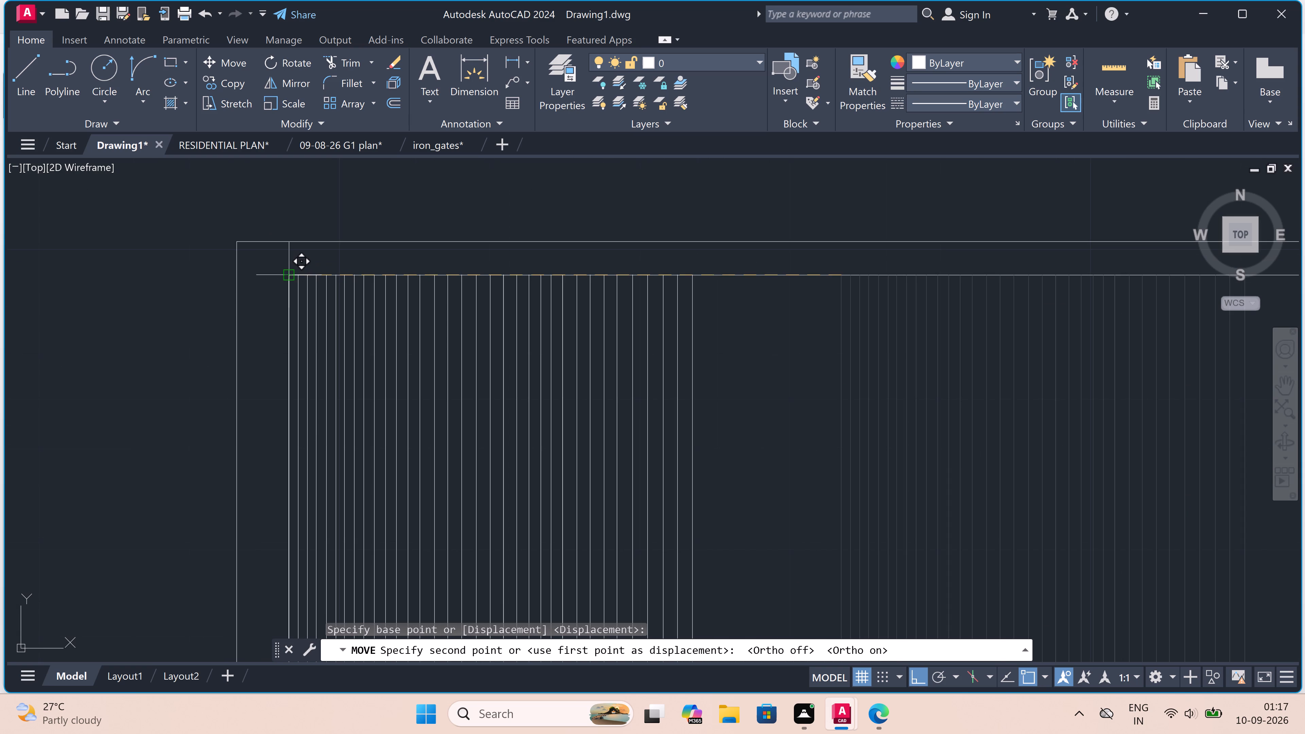
click(291, 279)
key(Escape)
Draw a vertical line from the upper-floor frame's outer bottom-right corner down to the horizontal slab line below.
scroll(340, 241, down, 3)
scroll(567, 180, down, 2)
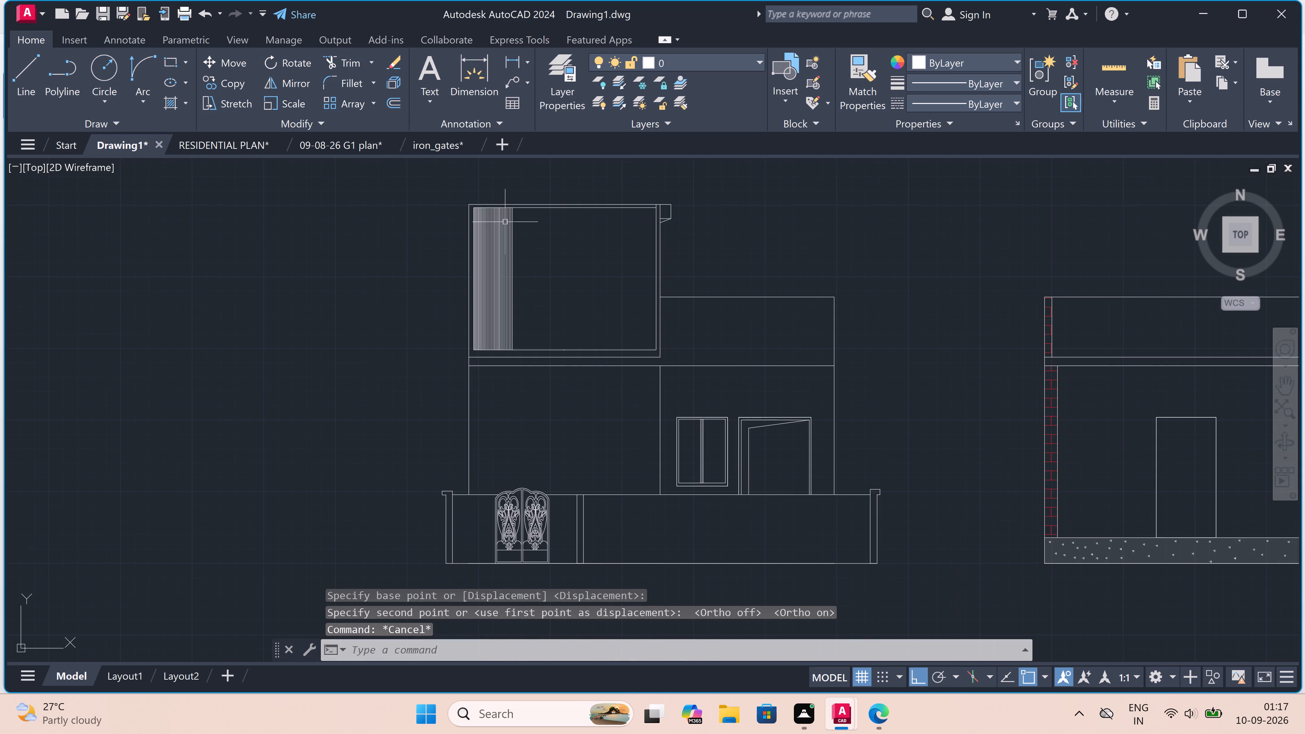
scroll(581, 197, up, 2)
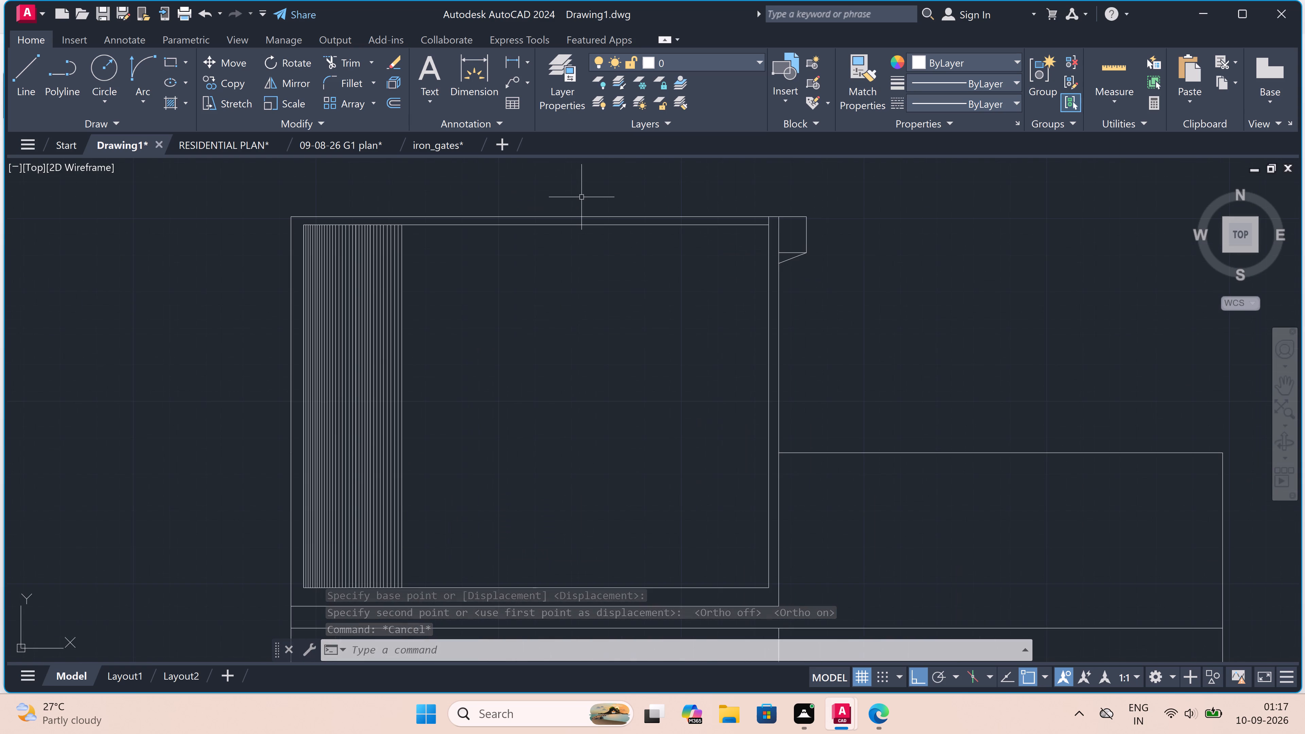
scroll(581, 197, down, 1)
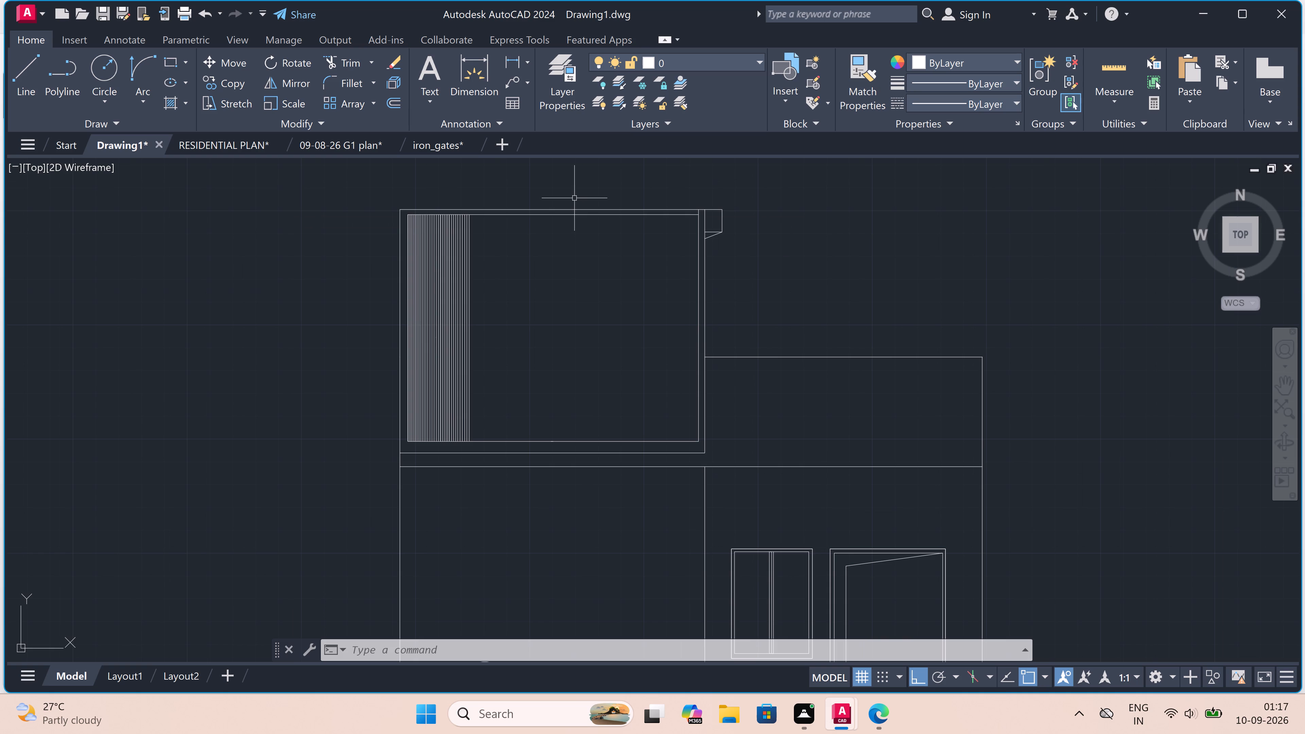
scroll(589, 226, down, 2)
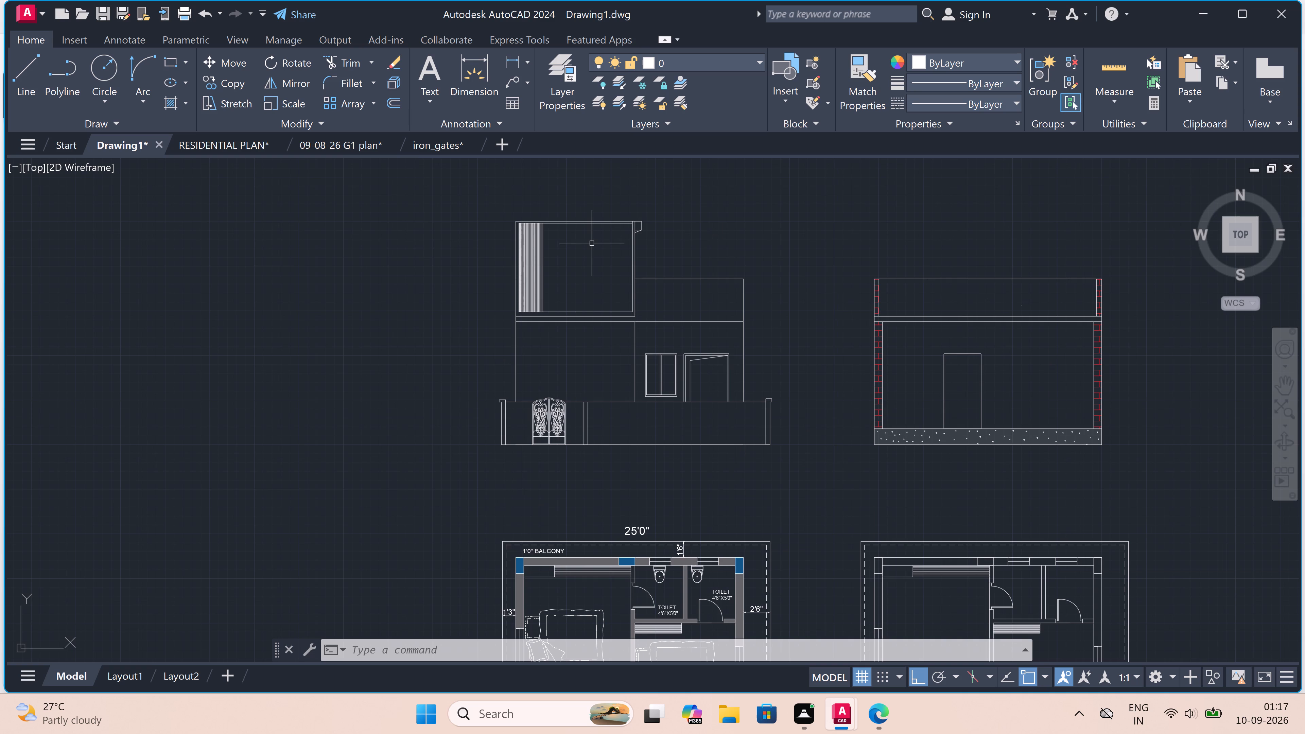
scroll(598, 259, up, 2)
scroll(598, 295, down, 1)
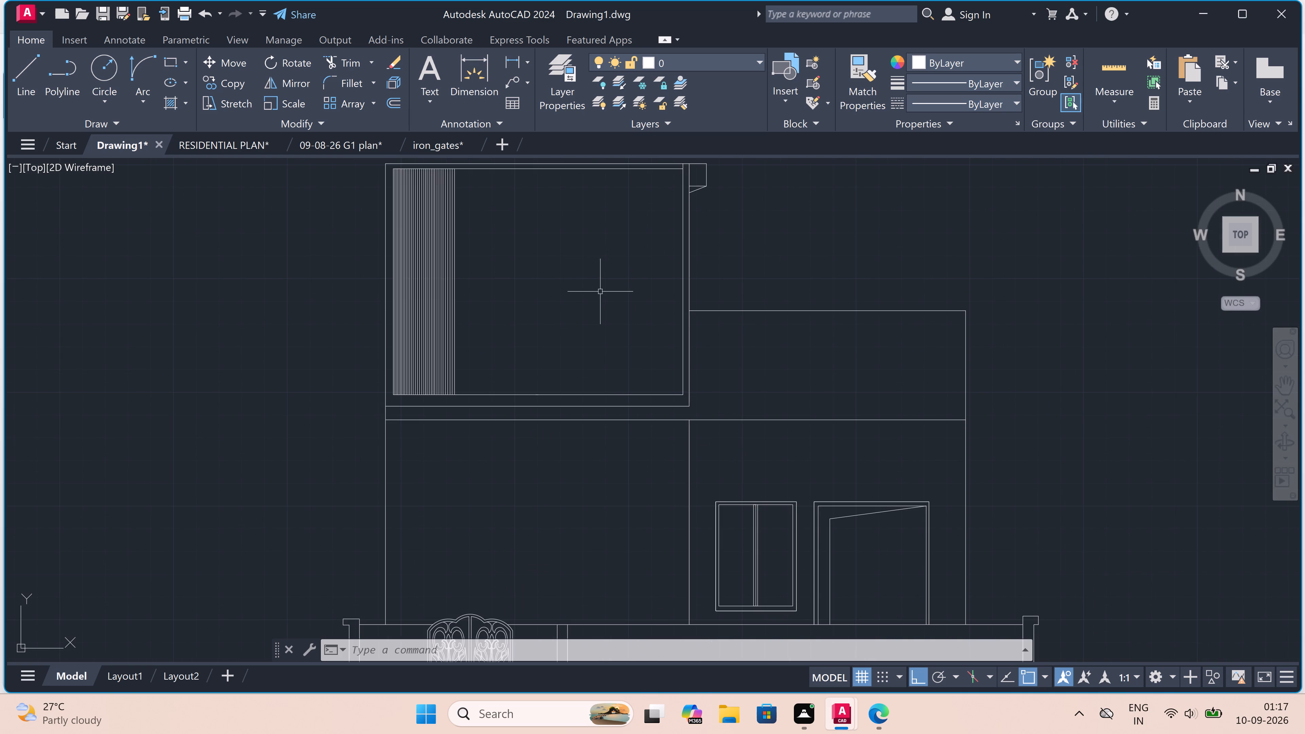
scroll(574, 308, up, 2)
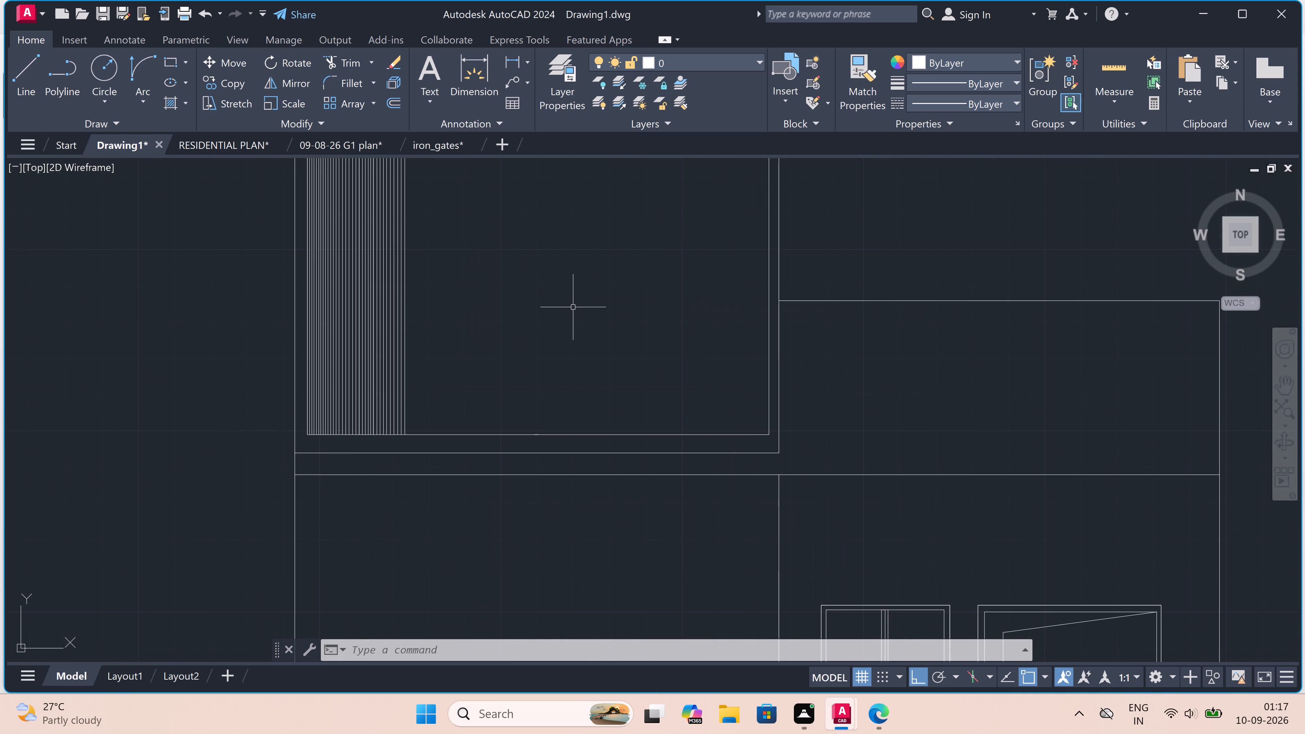
text(l)
key(space)
click(780, 450)
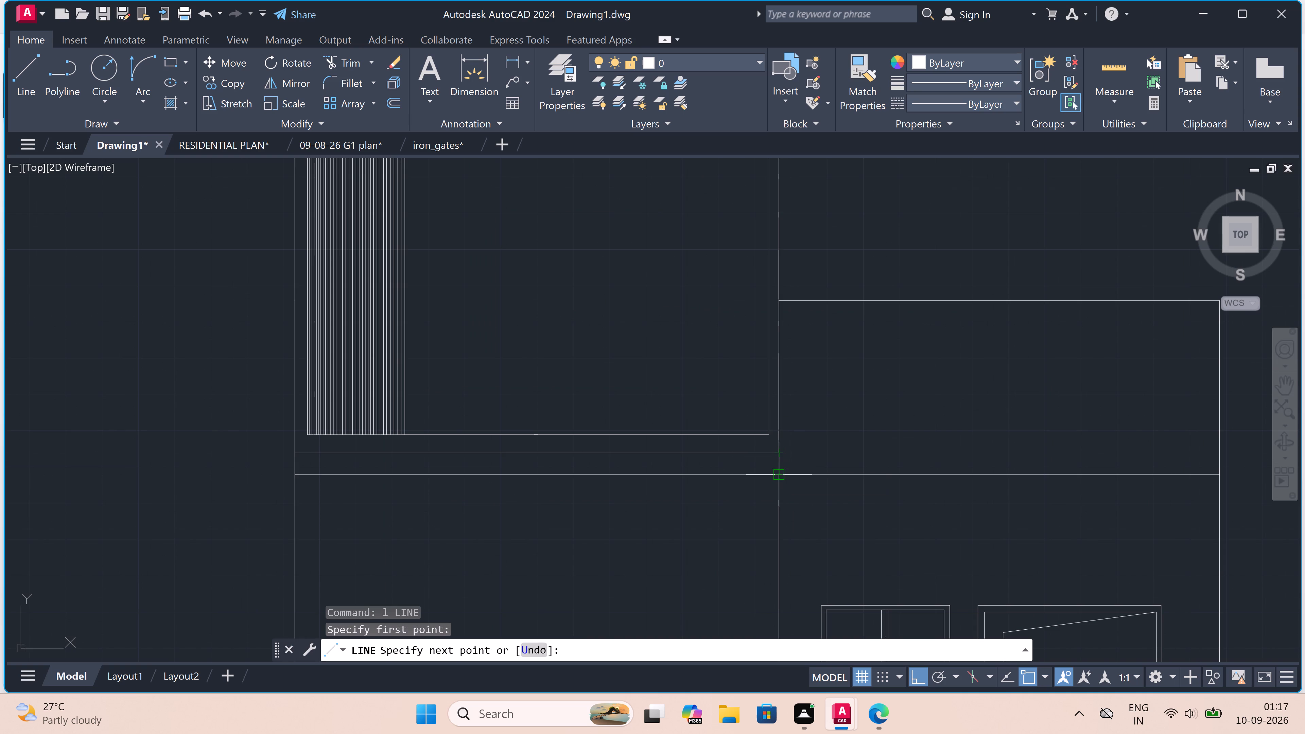
click(779, 475)
key(Escape)
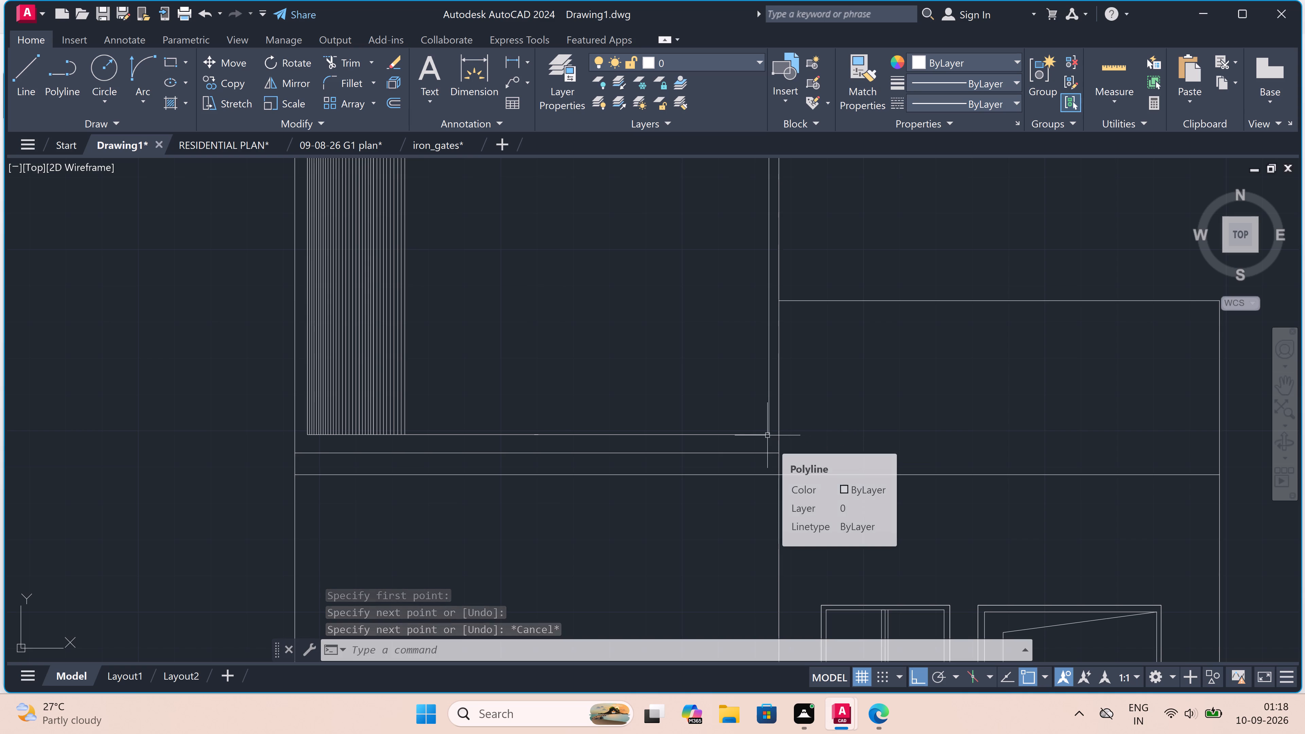
Draw a vertical line from the upper-floor frame's inner bottom-right corner down to the same horizontal slab line.
text(l)
key(space)
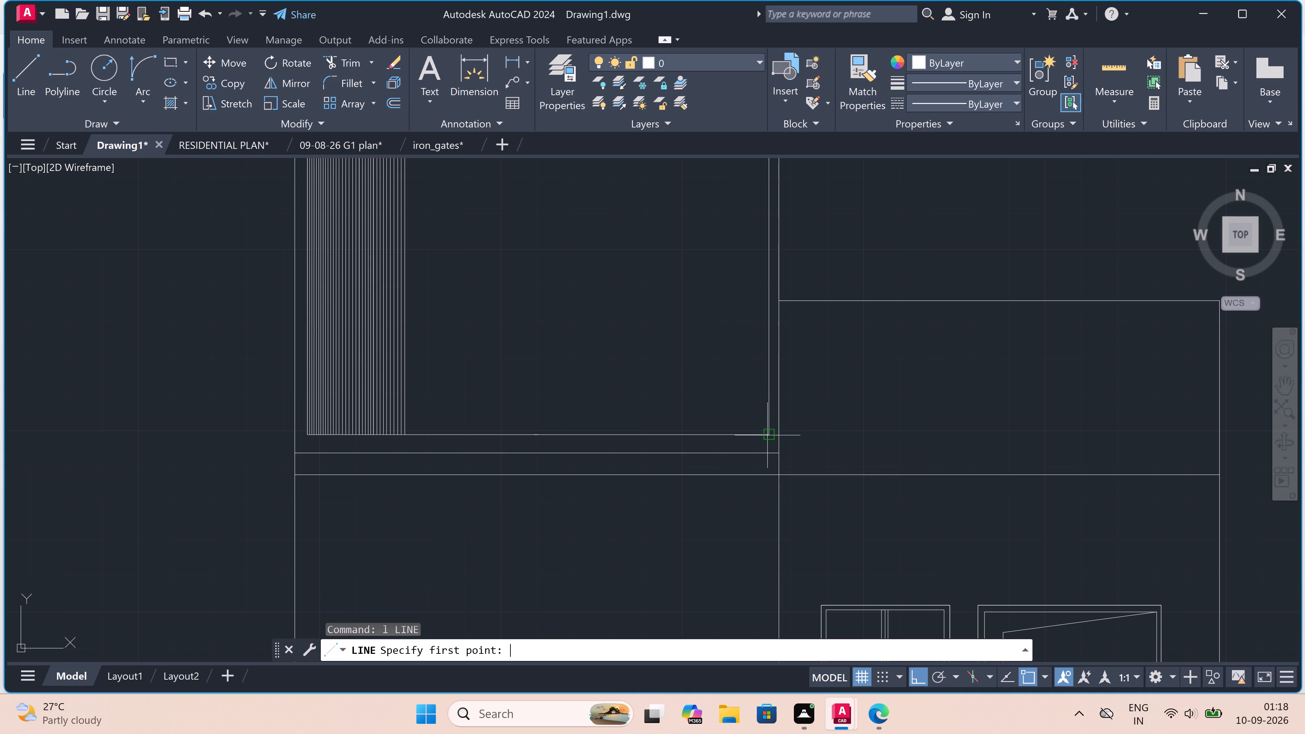
click(767, 432)
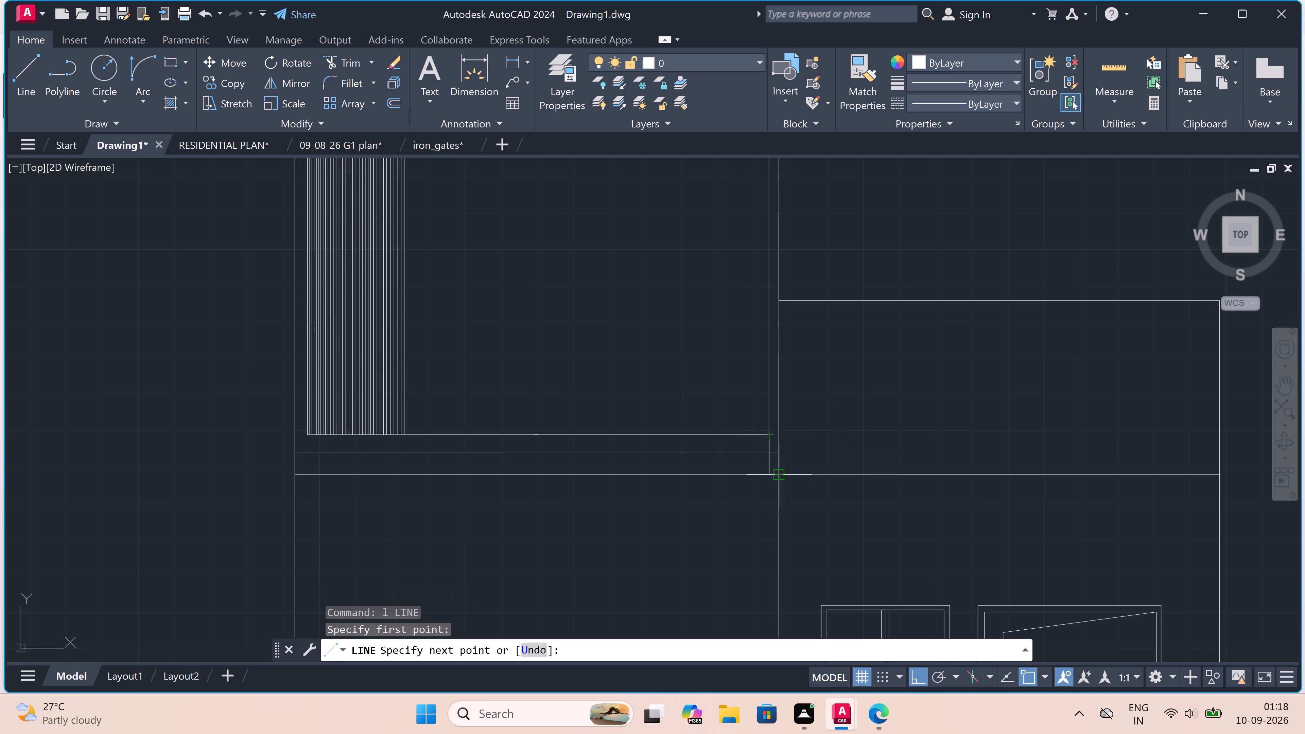
click(771, 475)
key(Escape)
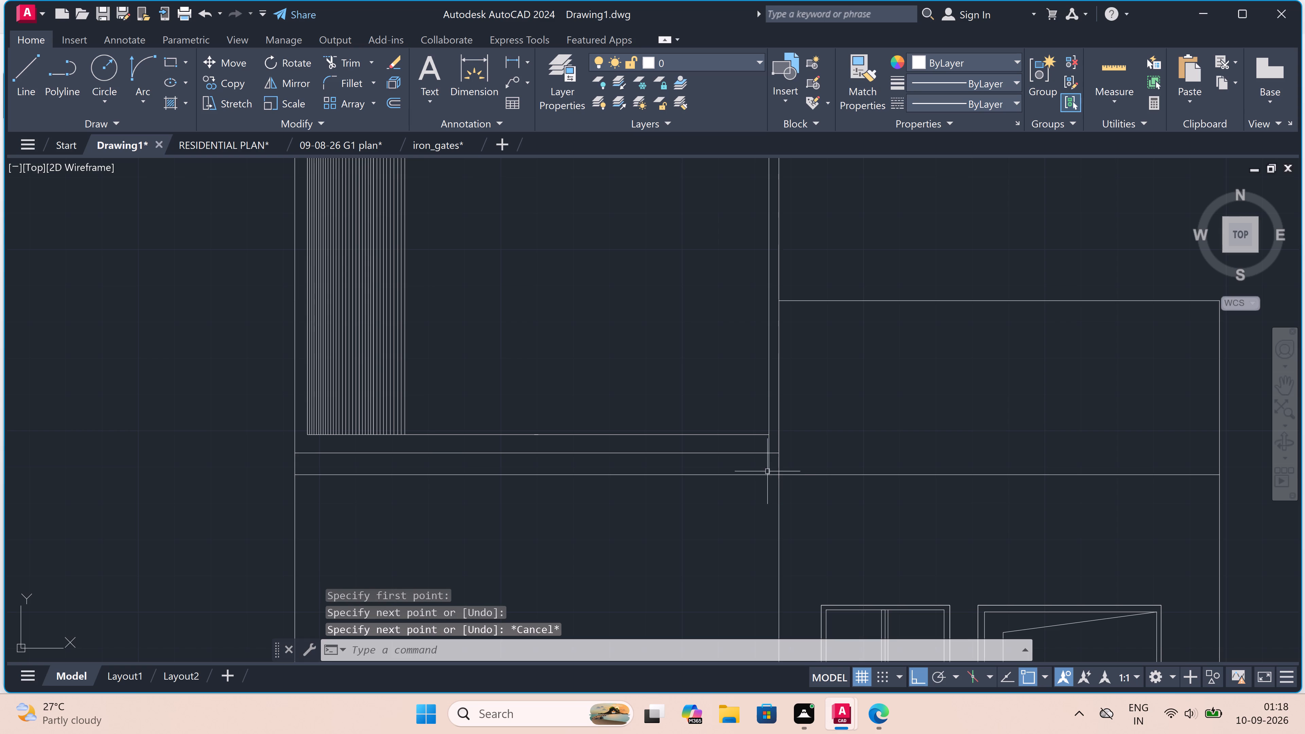
Trim away the upper-floor frame's inner and outer bottom lines, including the short piece between the two right-hand verticals.
key(t)
key(r)
key(space)
drag(727, 459, 725, 451)
double_click(708, 407)
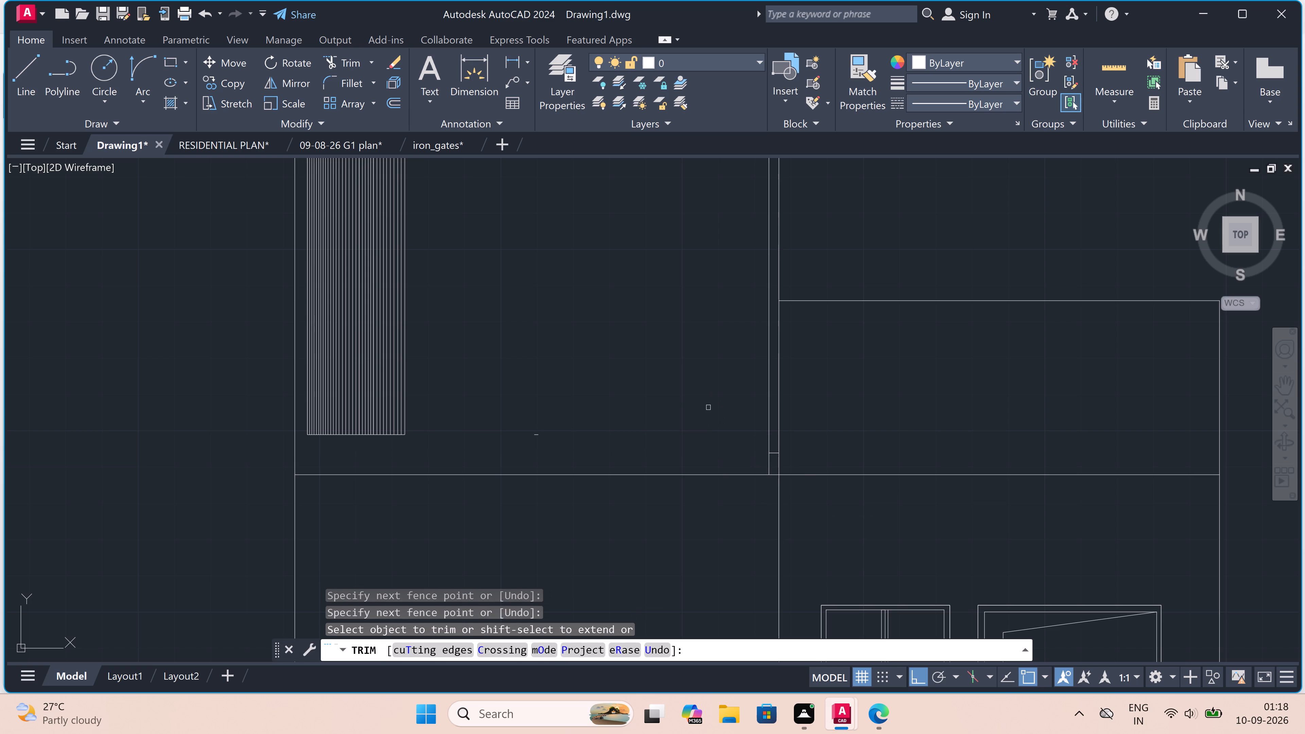
scroll(787, 451, up, 2)
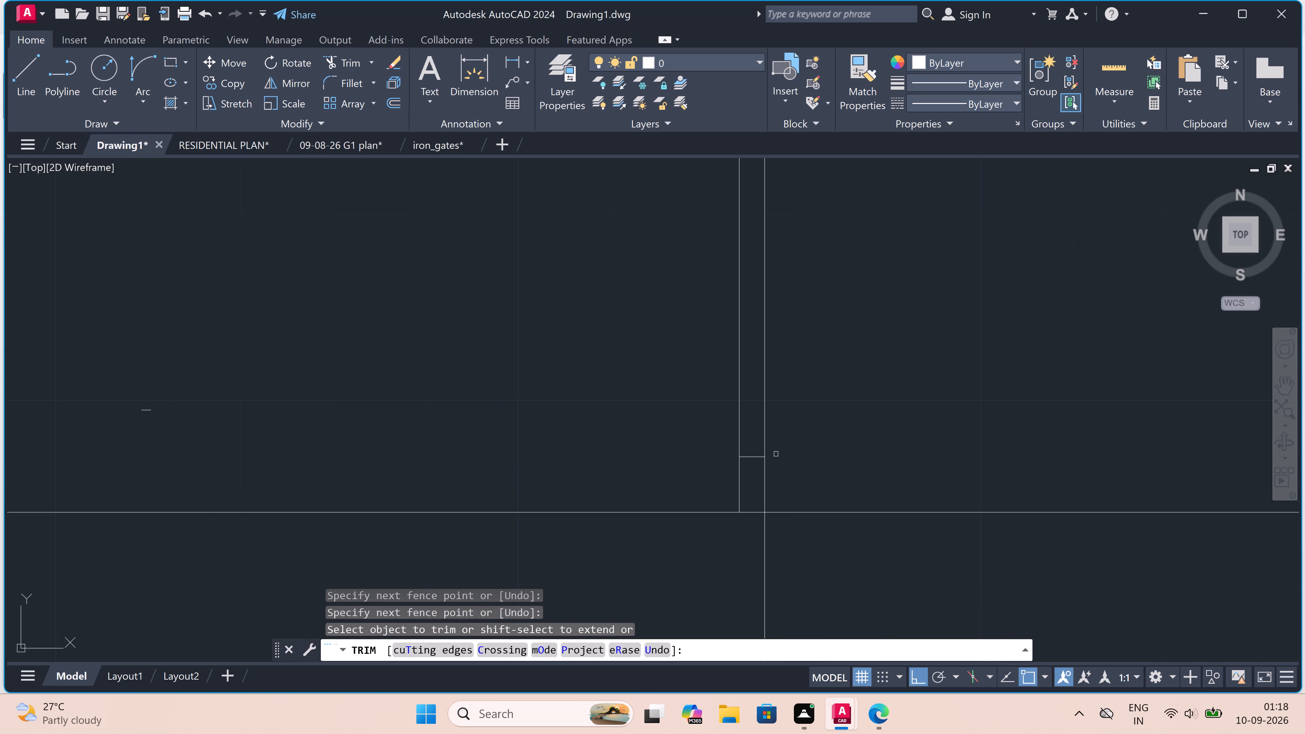
click(756, 471)
click(746, 447)
scroll(747, 446, down, 4)
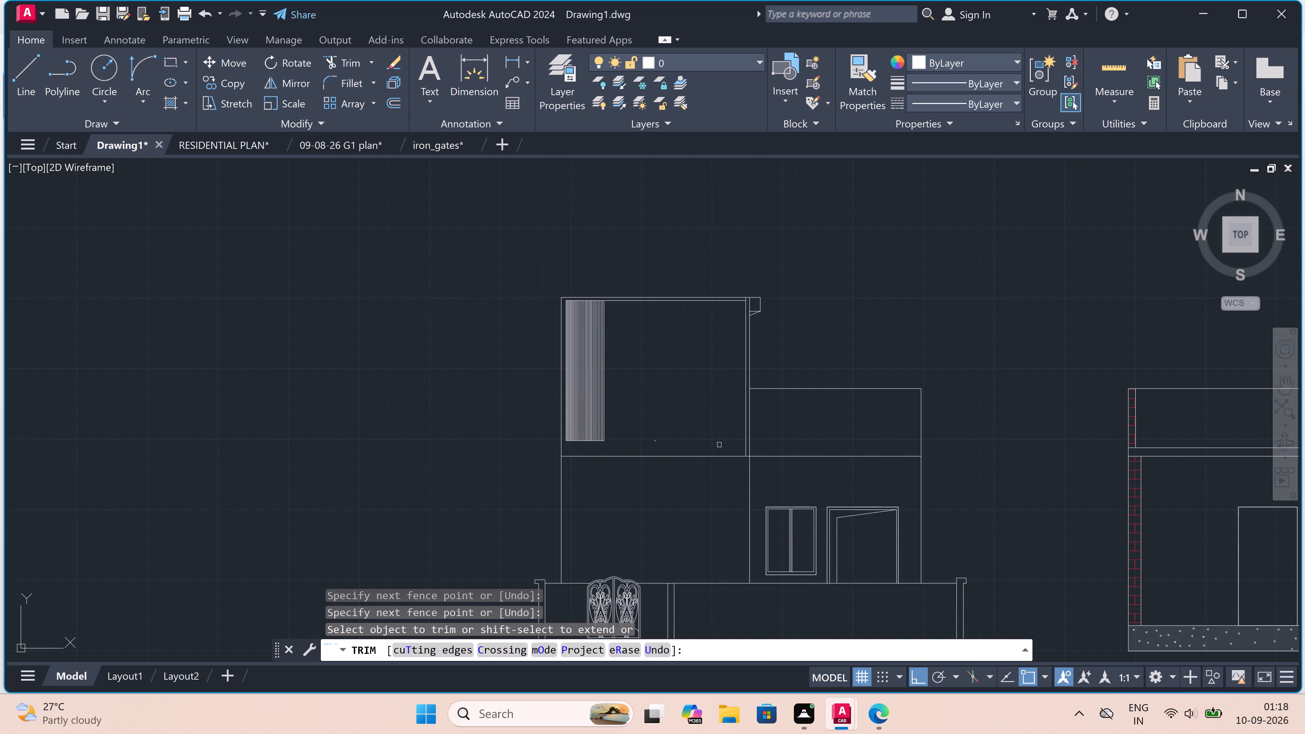
key(Escape)
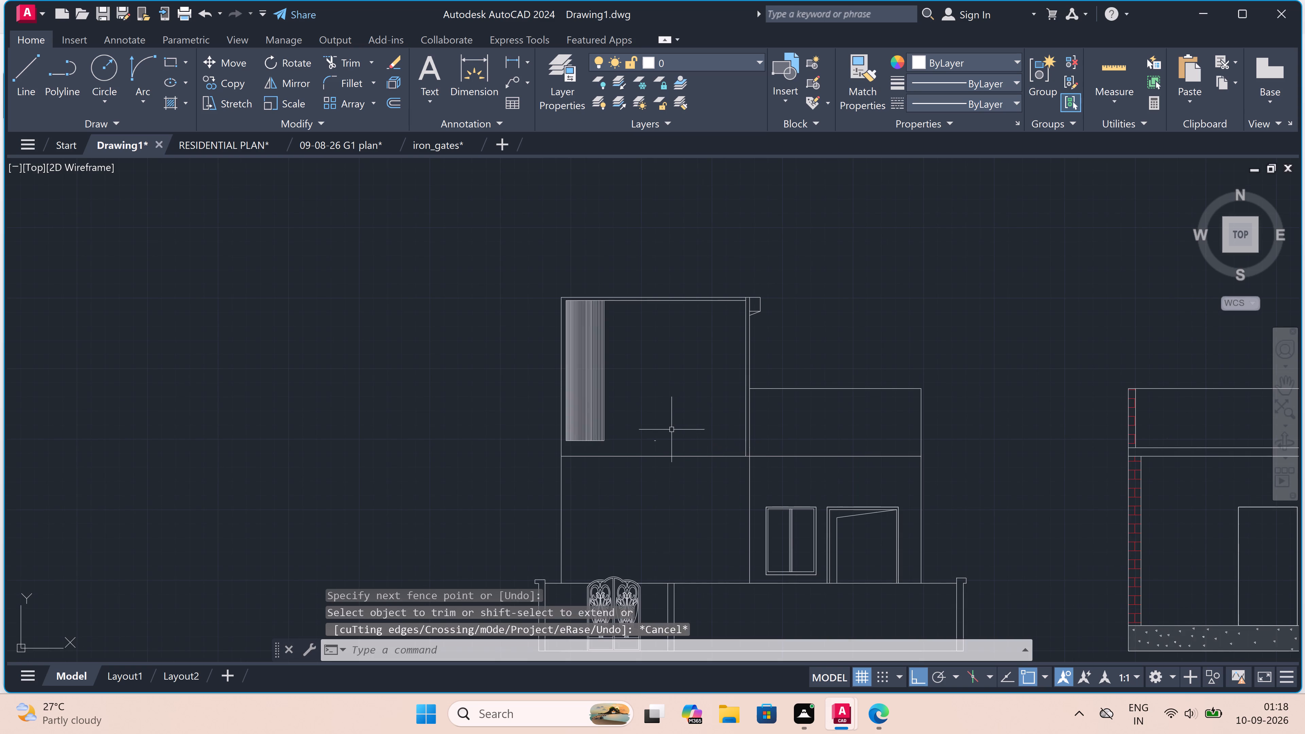
Erase the small leftover line fragment inside the upper-floor frame, just above the slab line.
click(664, 431)
click(648, 448)
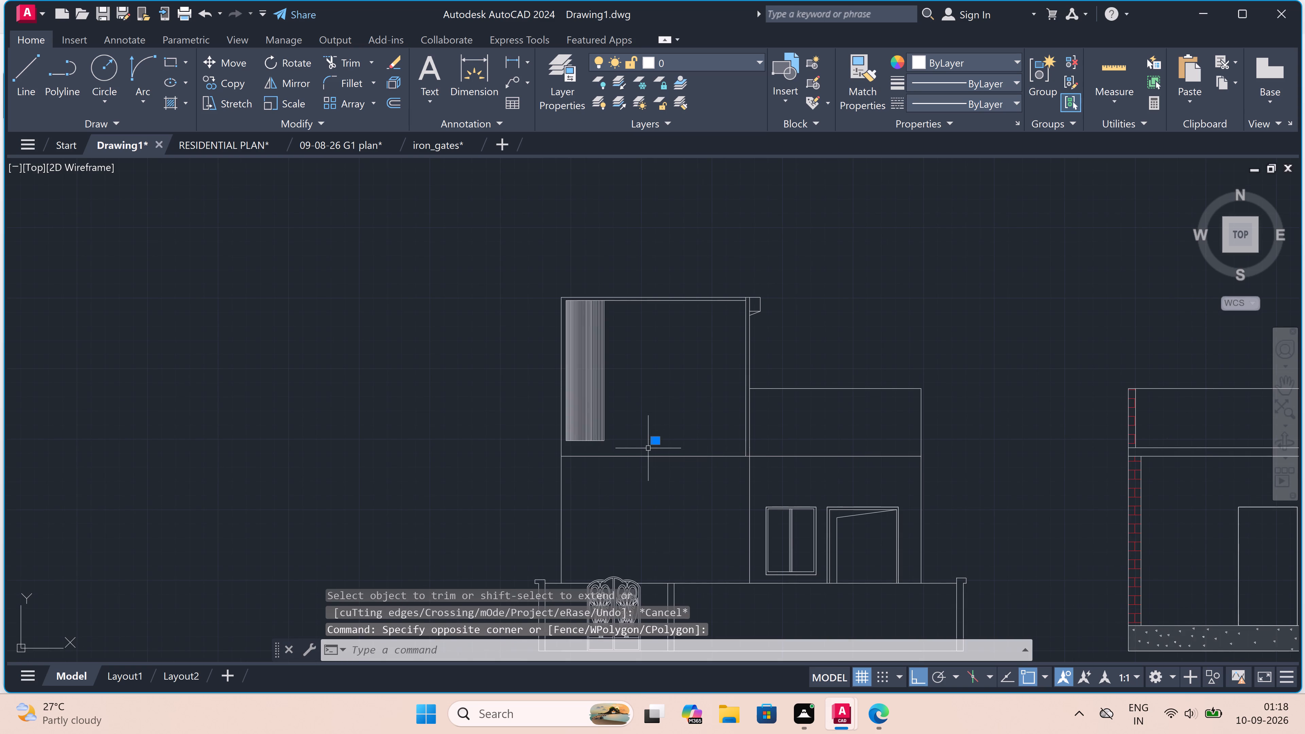
key(Delete)
Erase the remaining horizontal line along the bottom ends of the vertical strip lines.
scroll(596, 437, up, 3)
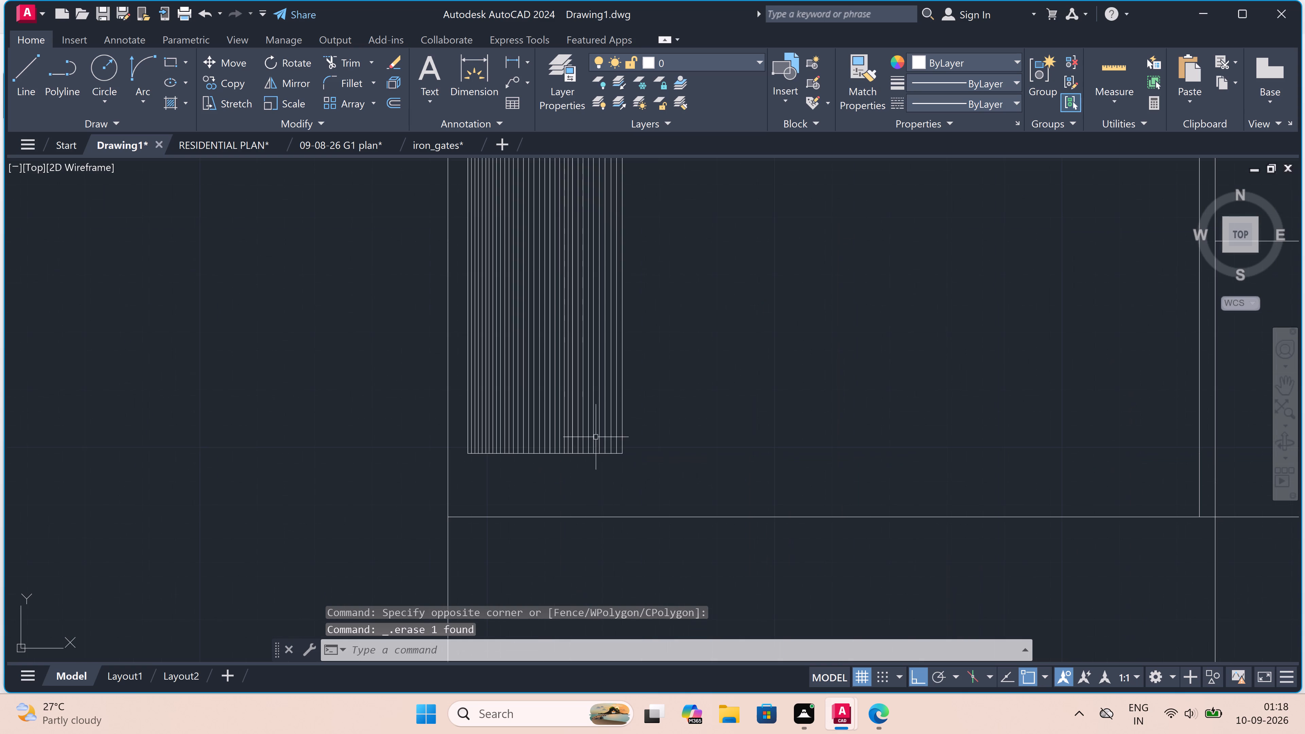
scroll(566, 438, down, 2)
scroll(566, 438, up, 1)
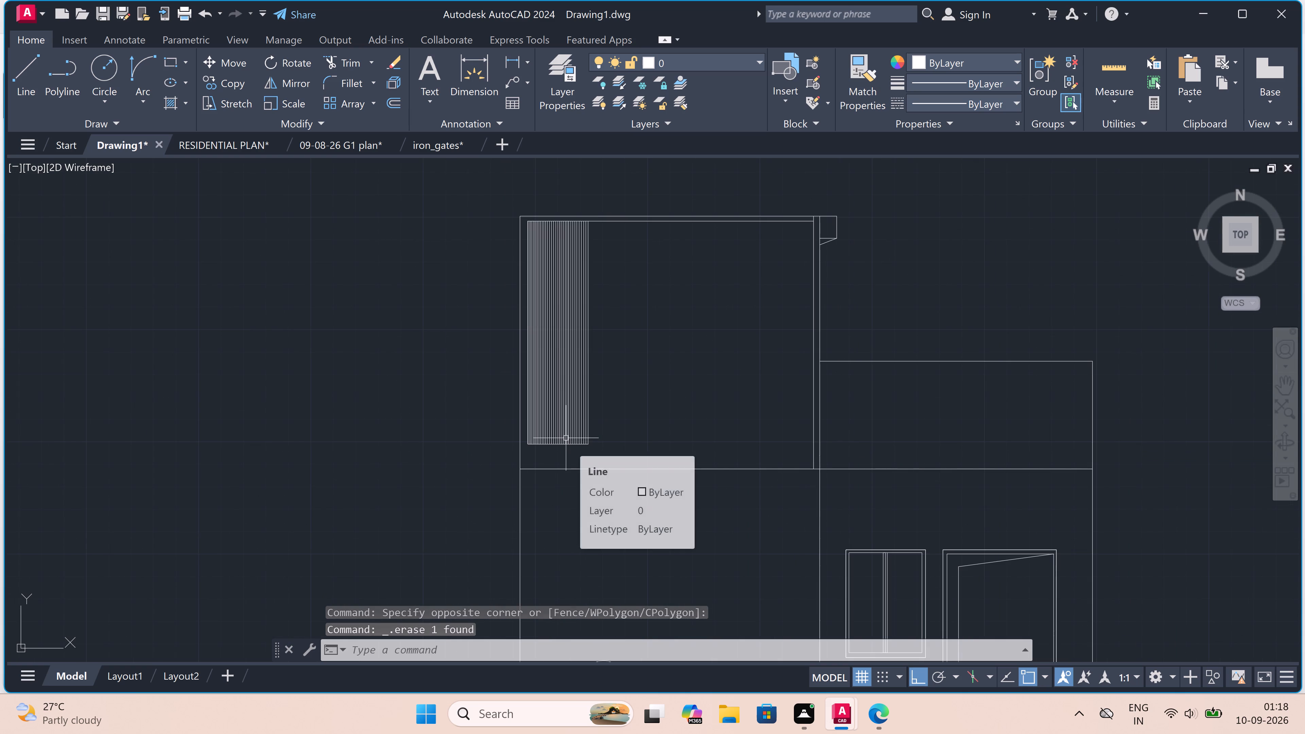
scroll(566, 438, up, 1)
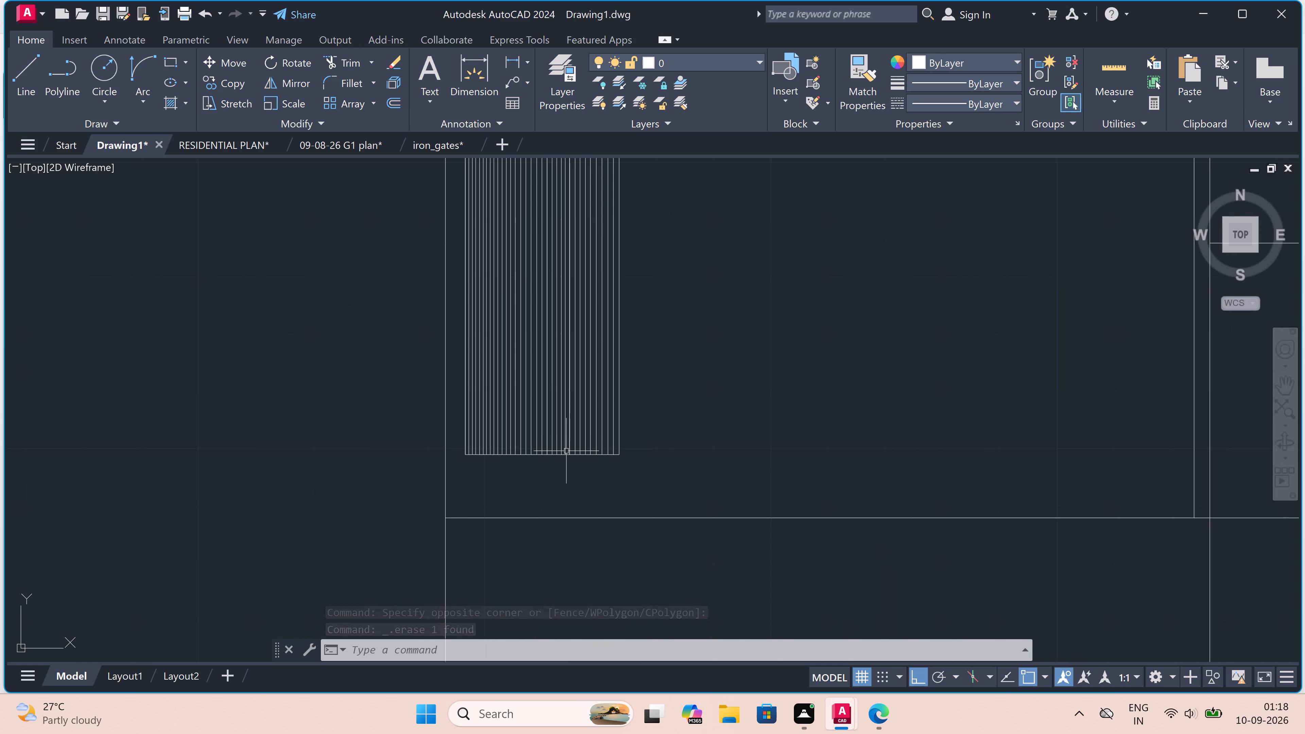
click(568, 455)
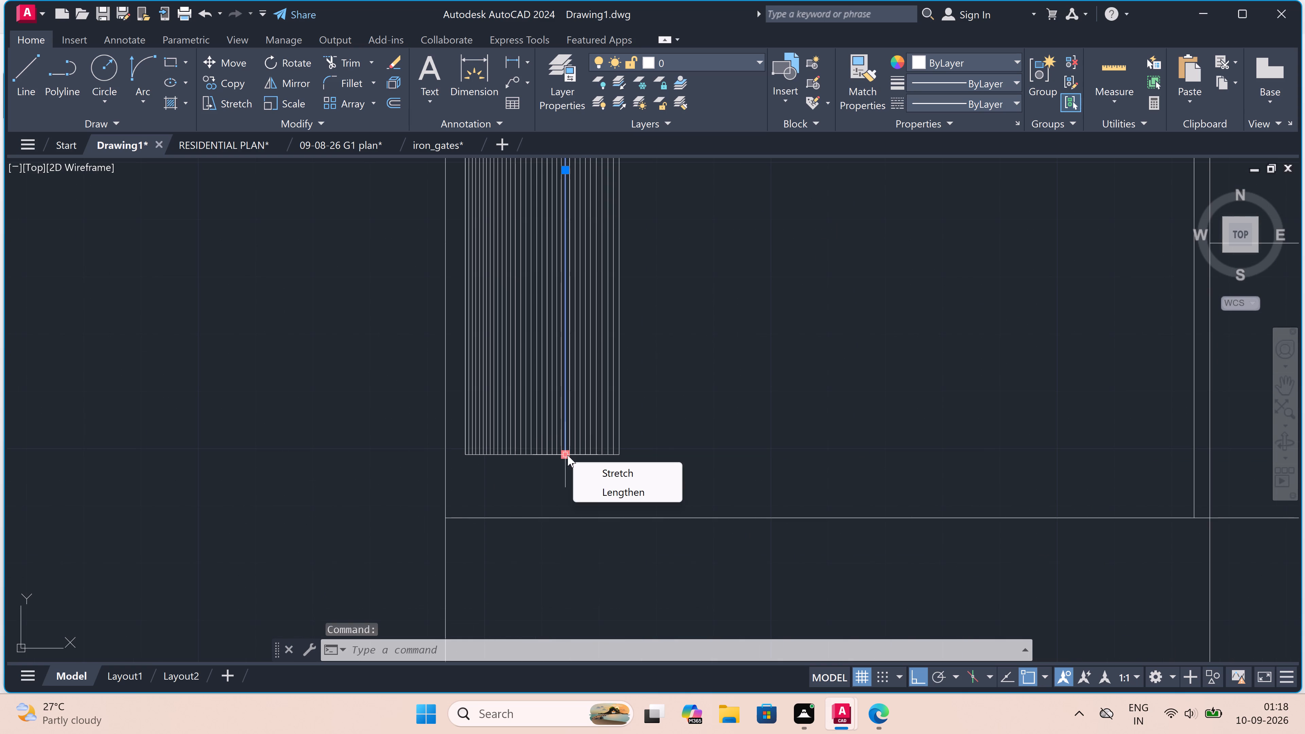
key(Escape)
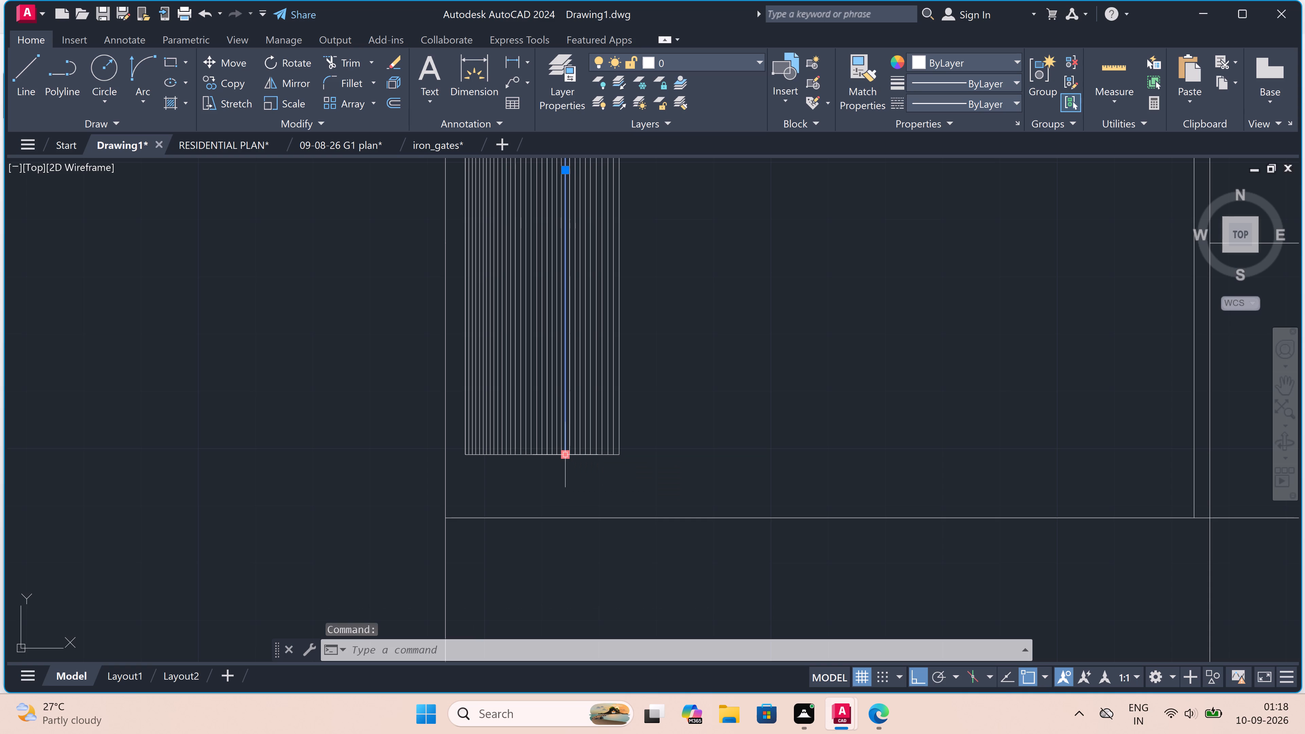
scroll(568, 455, up, 2)
key(Escape)
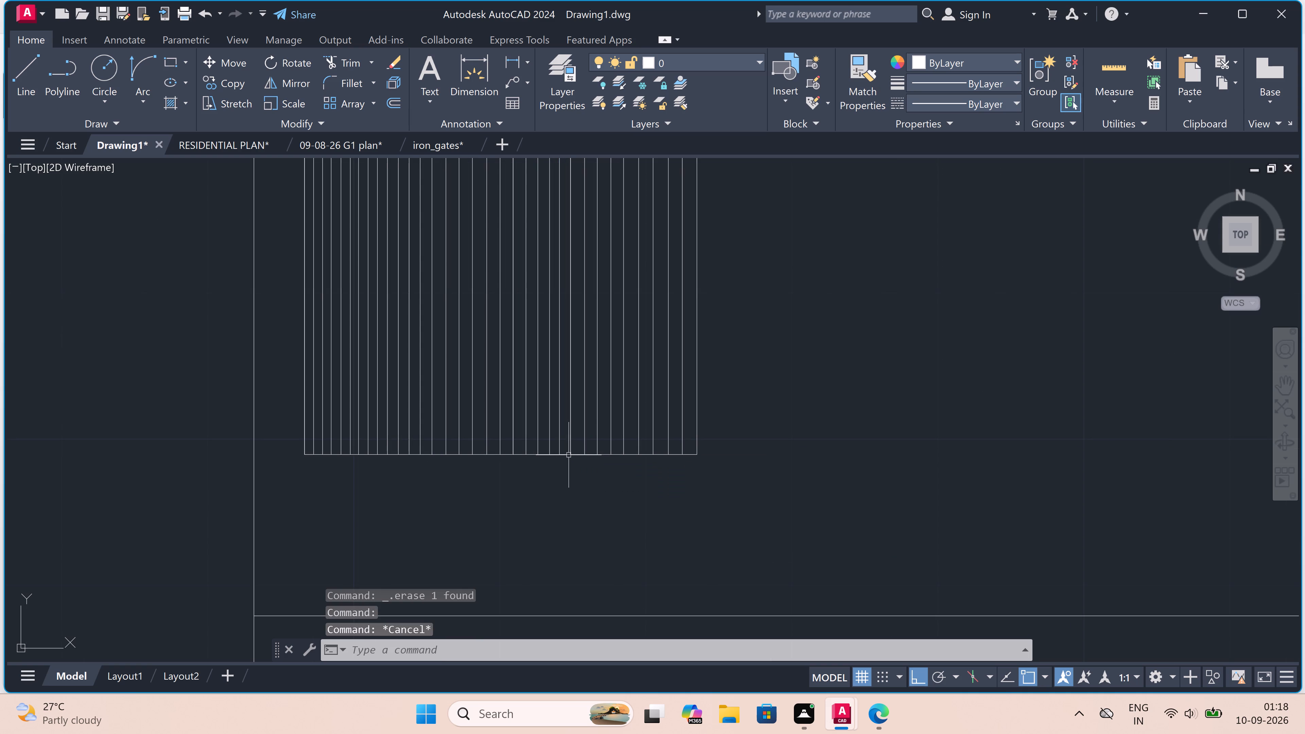
scroll(574, 453, up, 5)
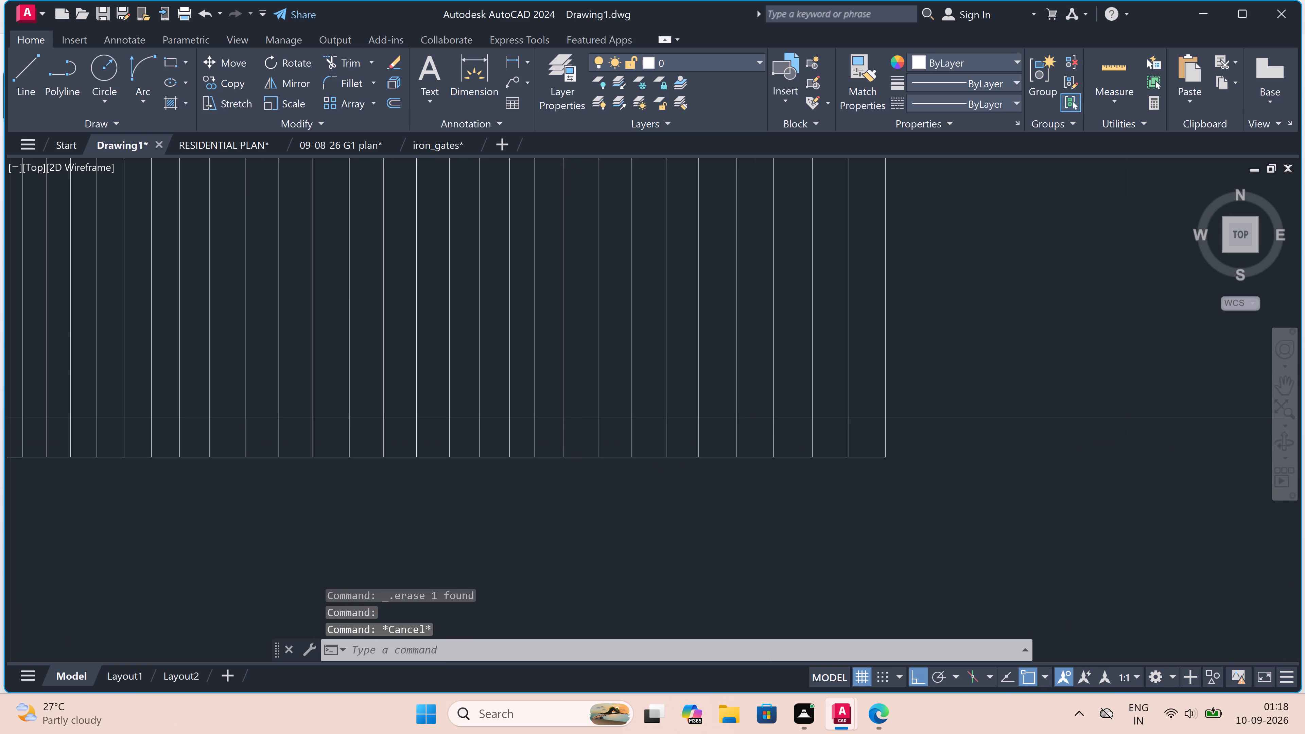
double_click(577, 458)
click(577, 480)
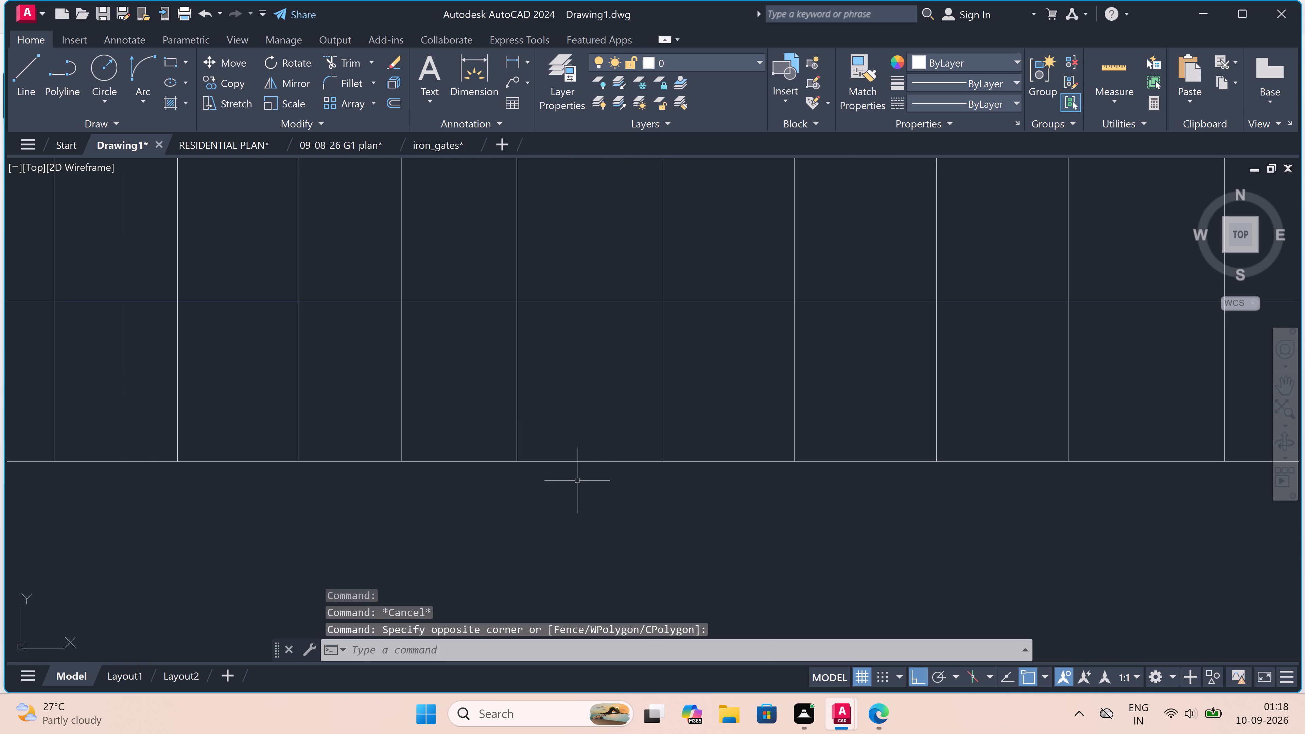
drag(615, 440, 607, 452)
drag(595, 464, 590, 469)
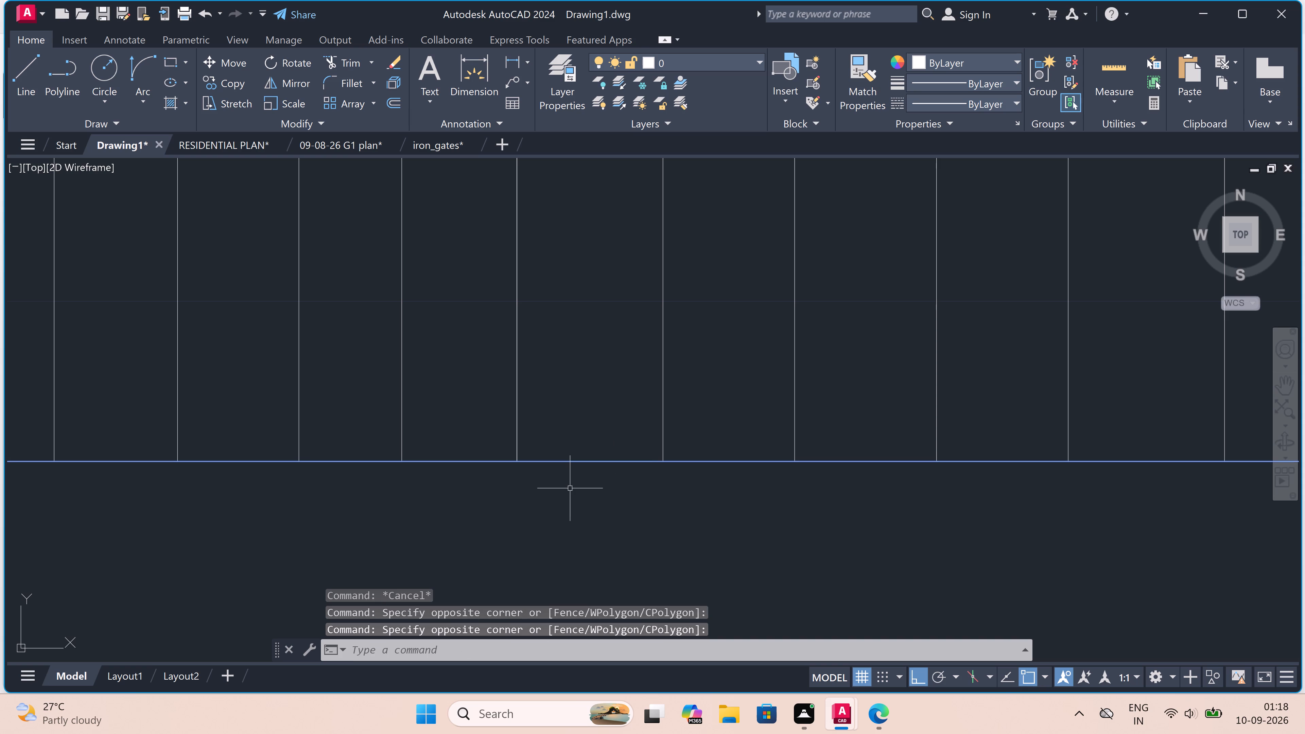
key(Delete)
Extend all the vertical strip lines down to the horizontal slab line using a fence across them.
scroll(573, 488, down, 3)
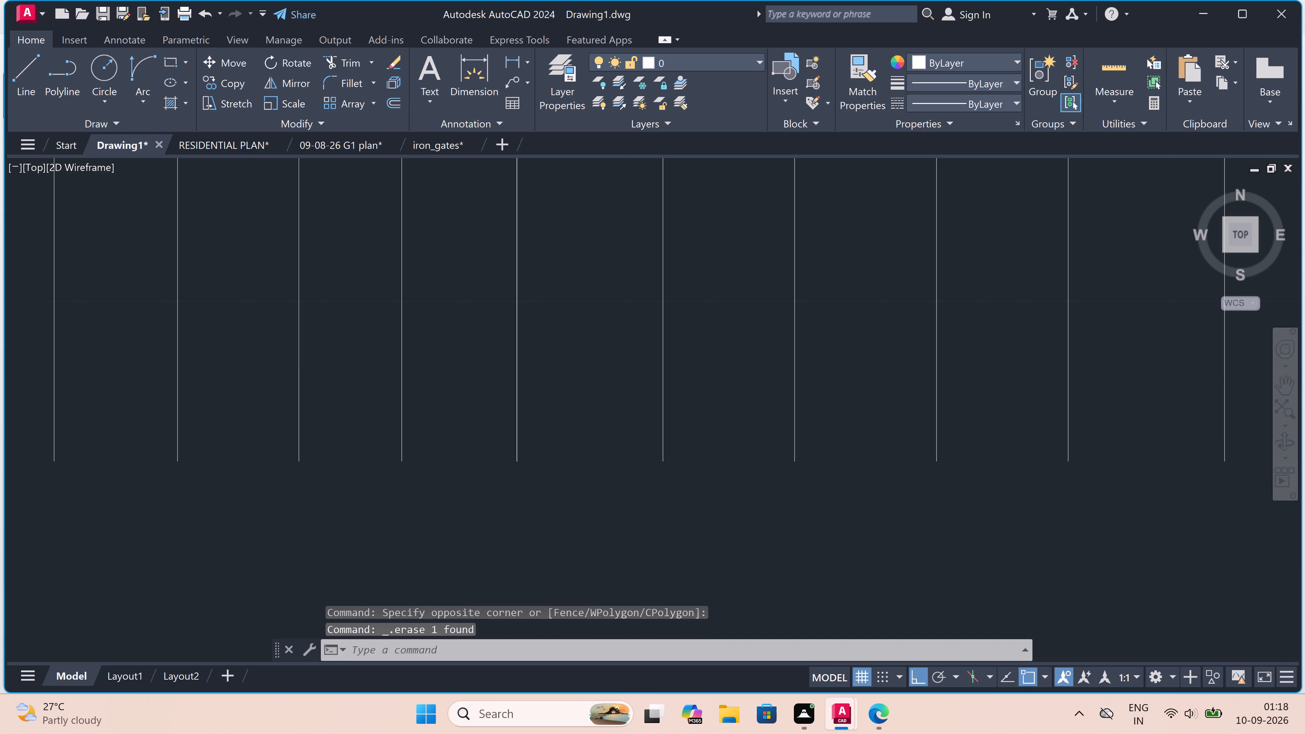
scroll(573, 488, down, 4)
scroll(557, 501, up, 2)
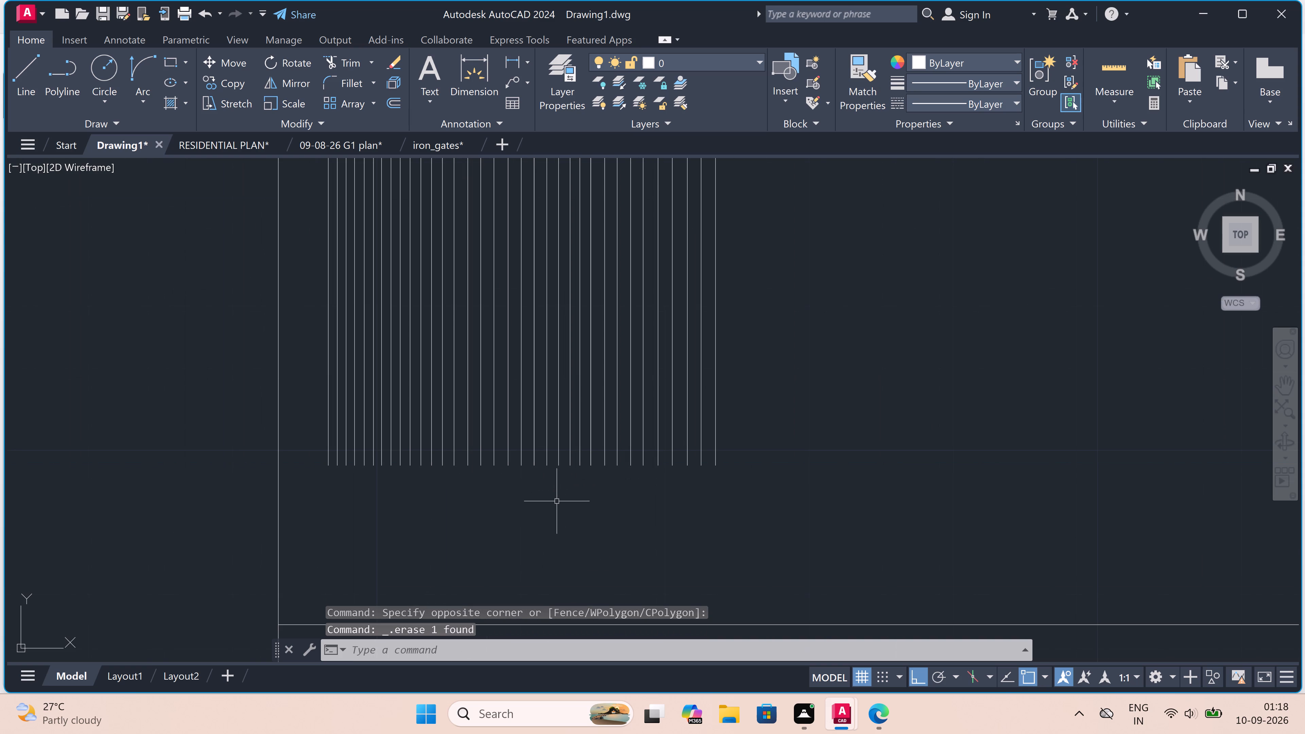
key(e)
text(x)
key(space)
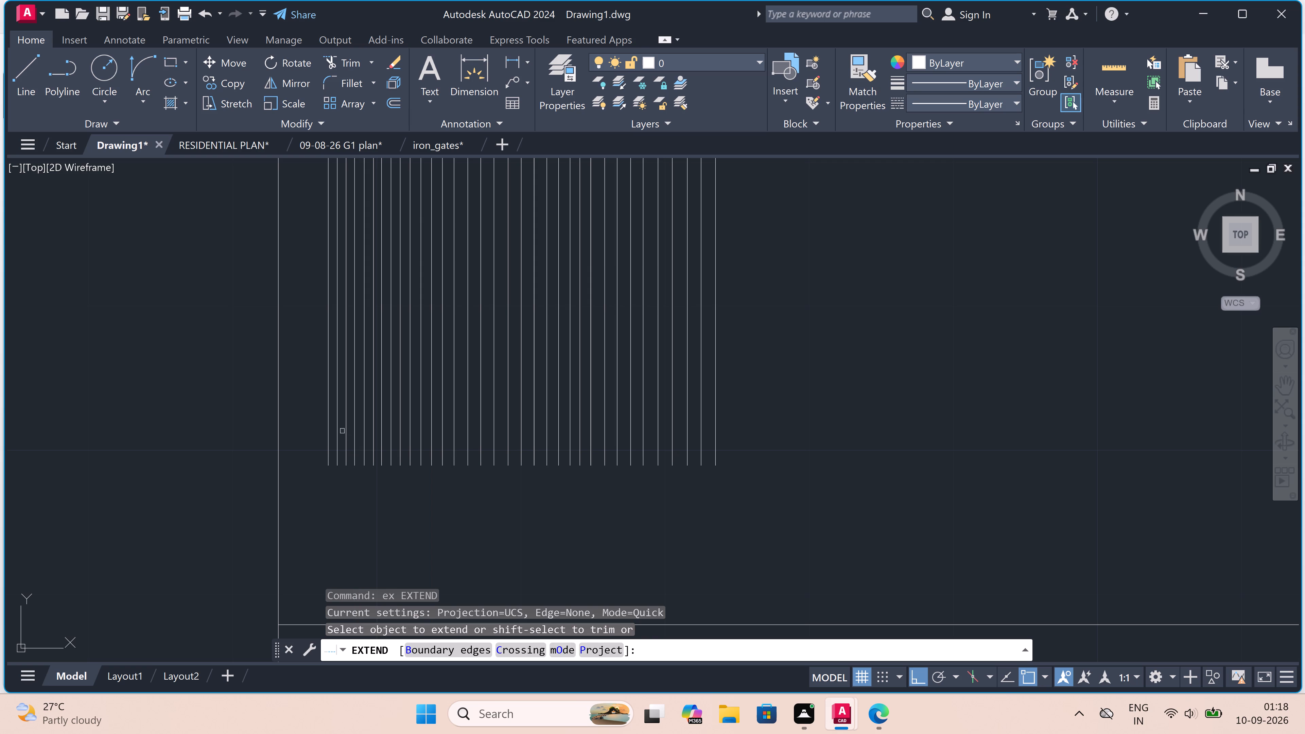
drag(318, 418, 330, 418)
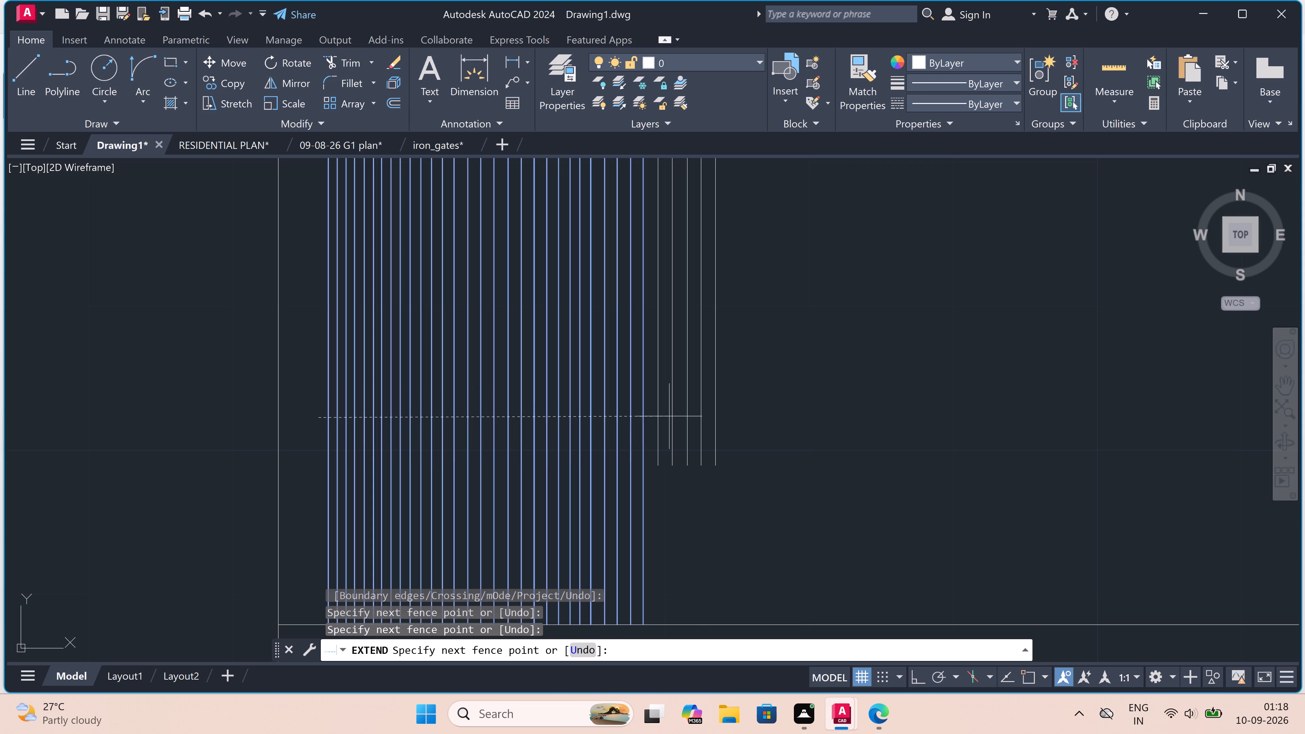
click(766, 394)
scroll(766, 394, down, 7)
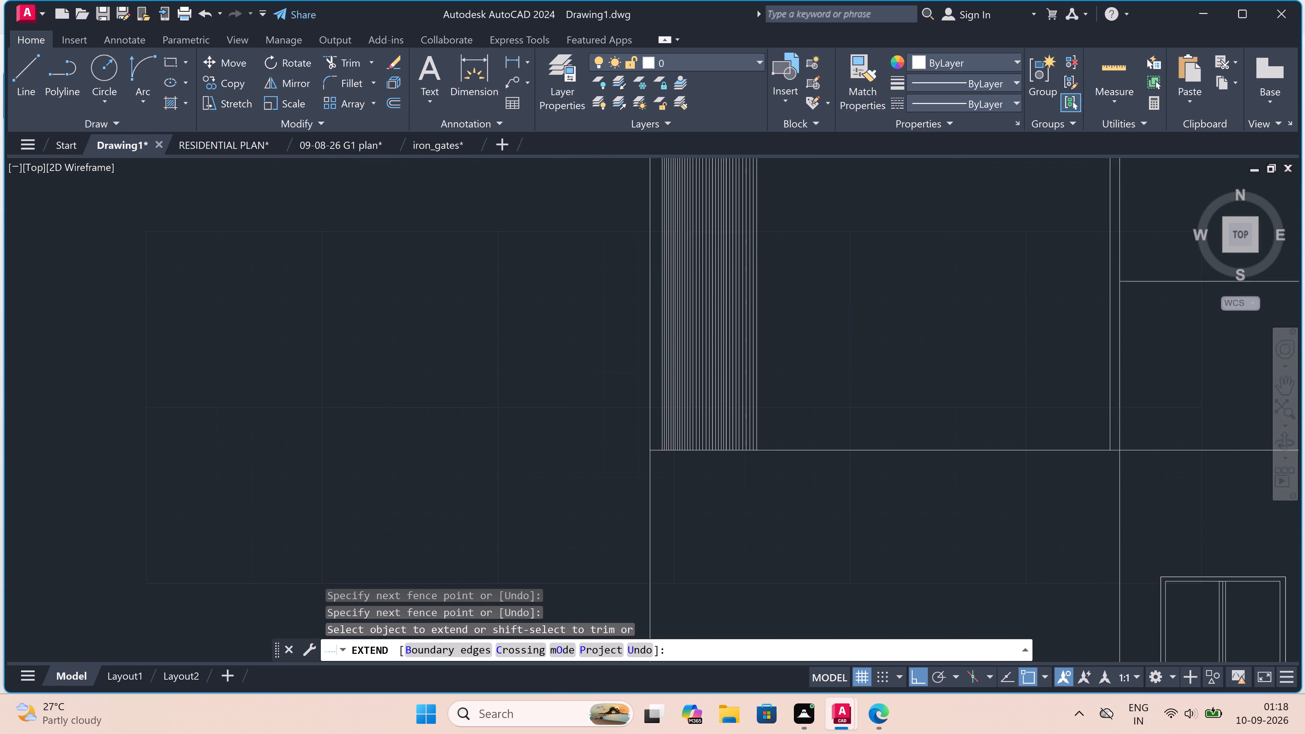
scroll(776, 392, down, 2)
scroll(815, 389, up, 3)
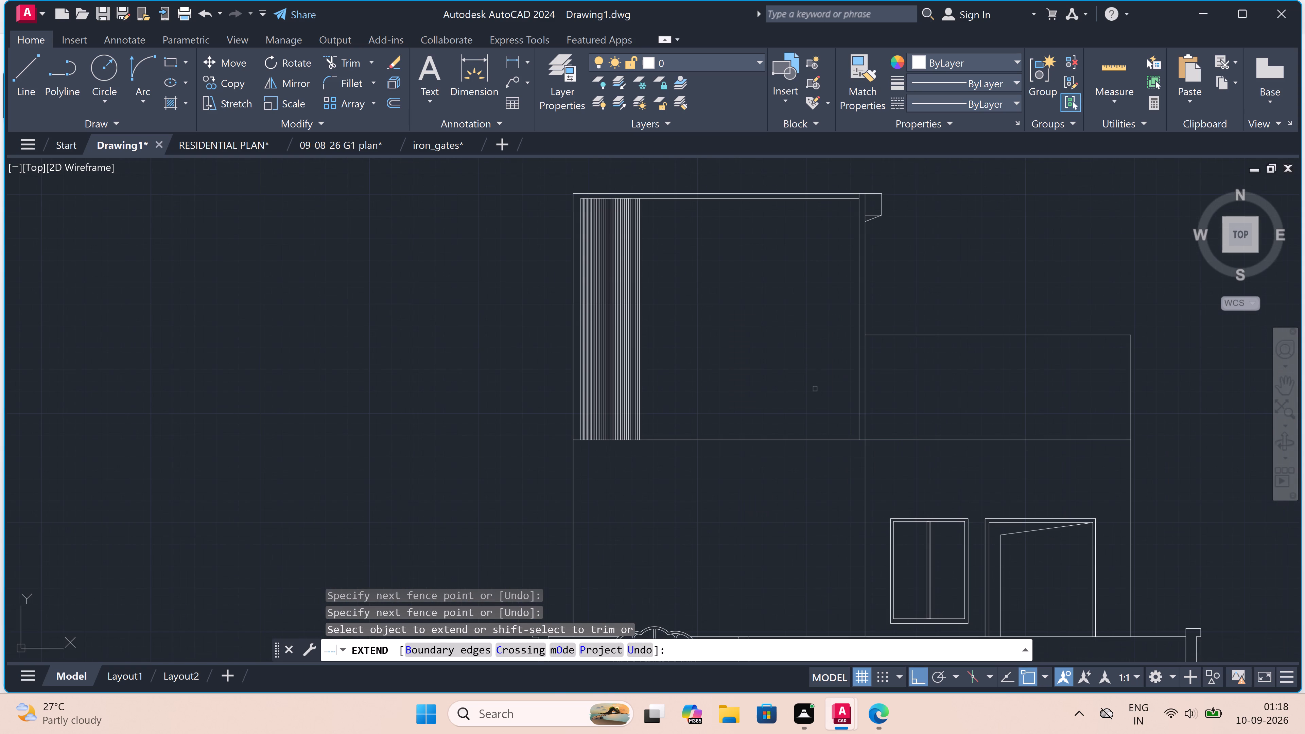
key(Escape)
Erase every second vertical strip line in the front elevation's upper-floor frame, starting with the one beside the frame's inner left edge.
scroll(813, 387, down, 3)
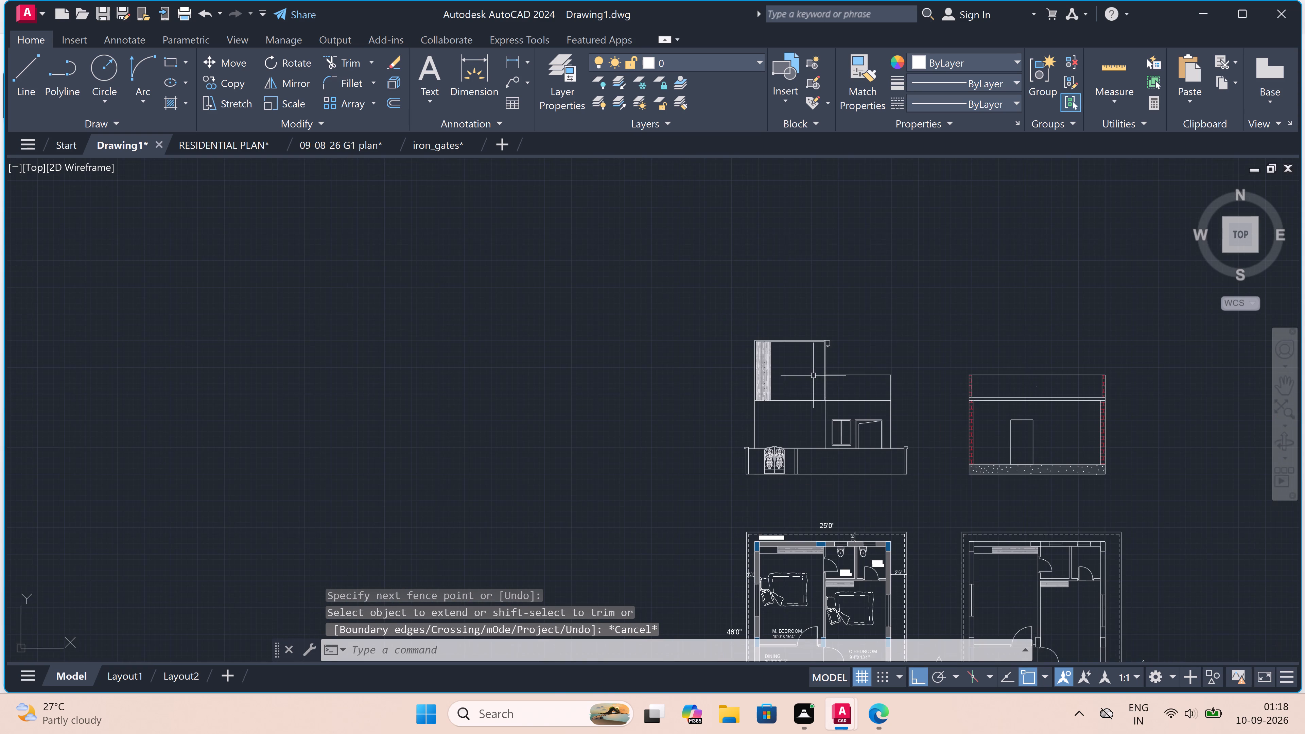
scroll(813, 372, up, 3)
scroll(640, 345, up, 4)
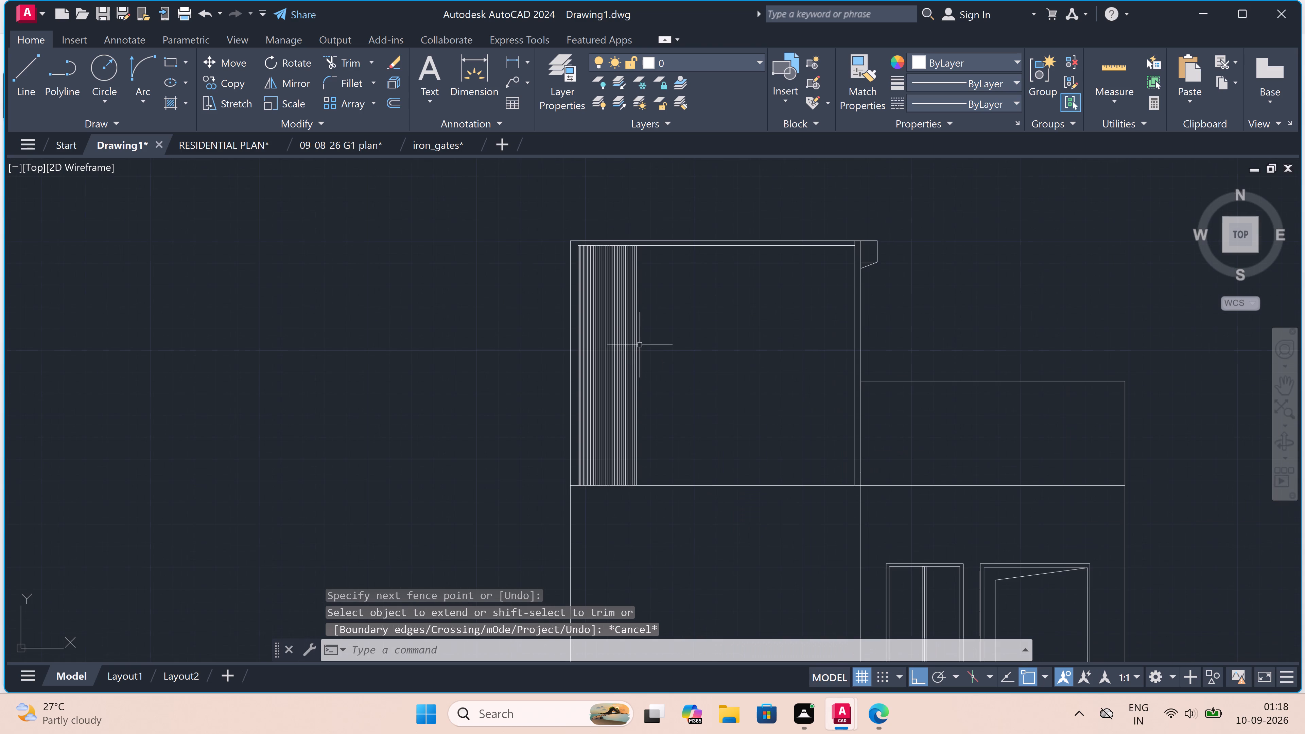
scroll(640, 345, down, 4)
scroll(599, 289, up, 6)
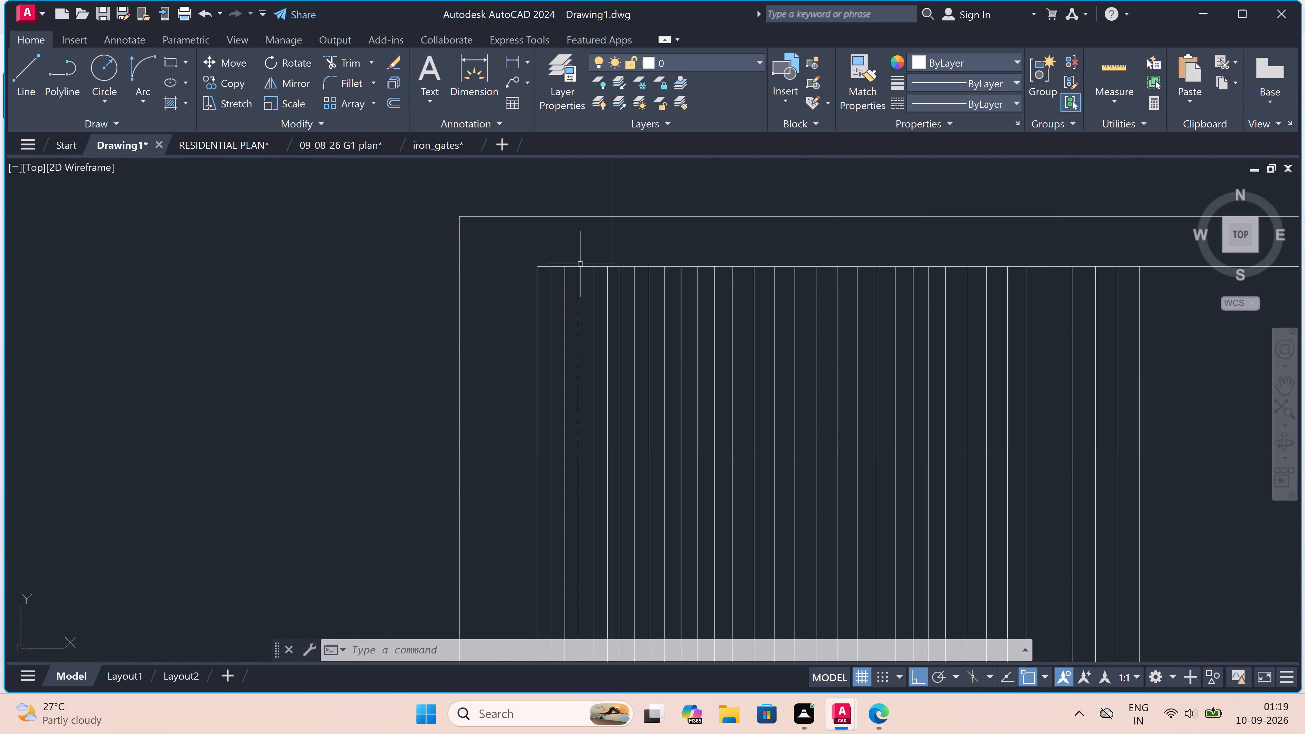
scroll(571, 265, up, 2)
drag(526, 292, 525, 296)
click(521, 301)
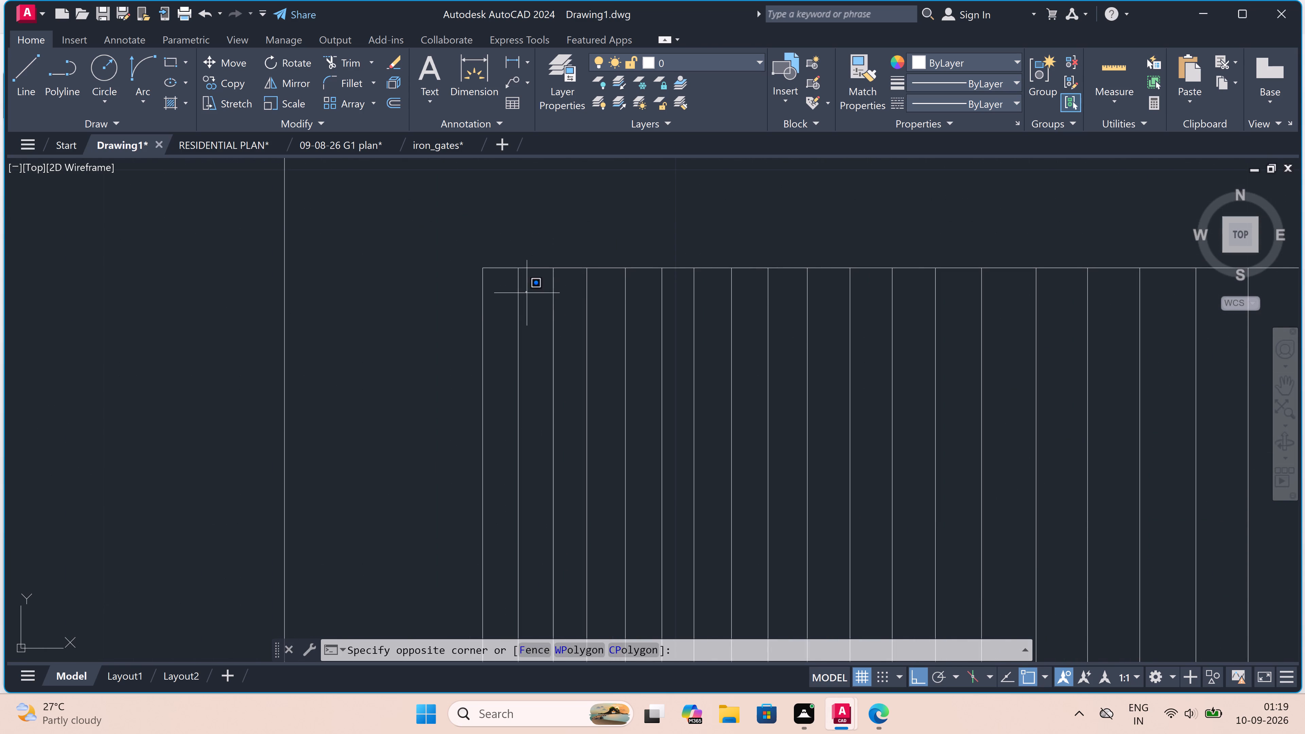
drag(528, 300, 511, 322)
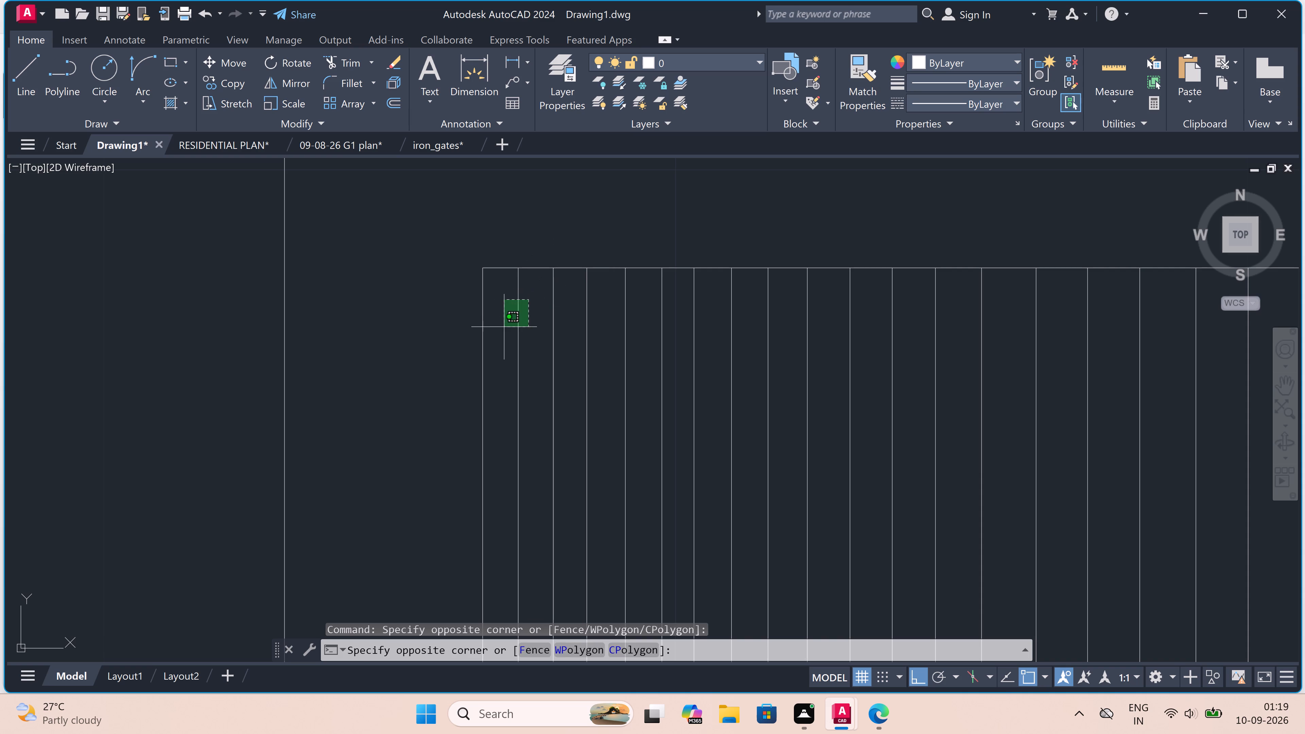
click(504, 327)
drag(595, 316, 575, 340)
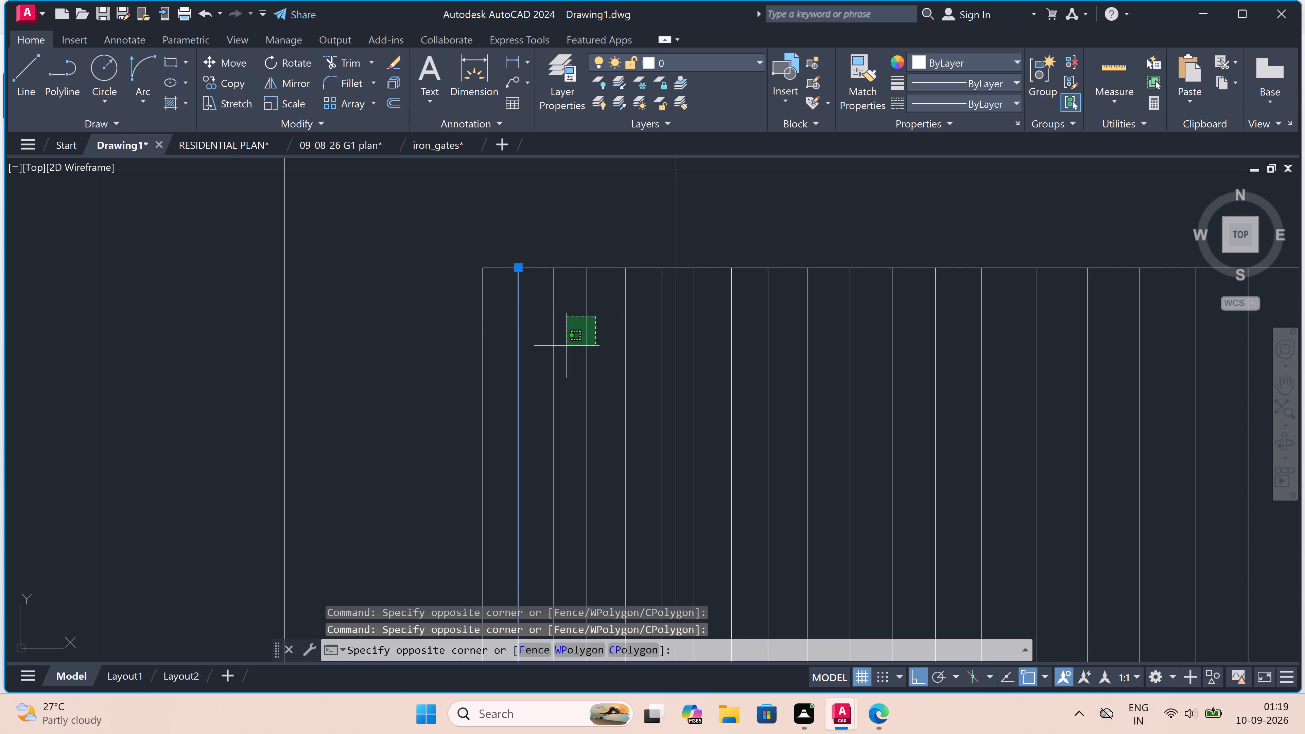
click(568, 346)
drag(672, 328, 665, 333)
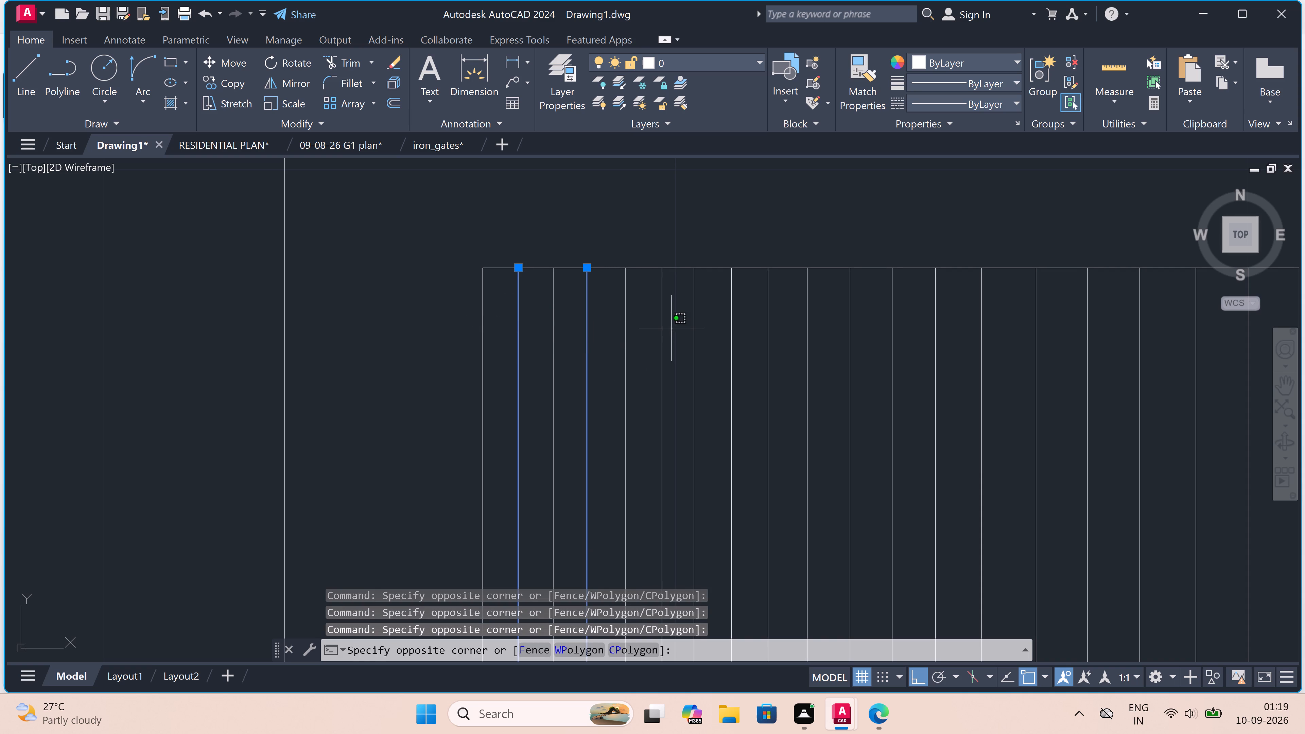
click(648, 351)
drag(750, 348, 726, 376)
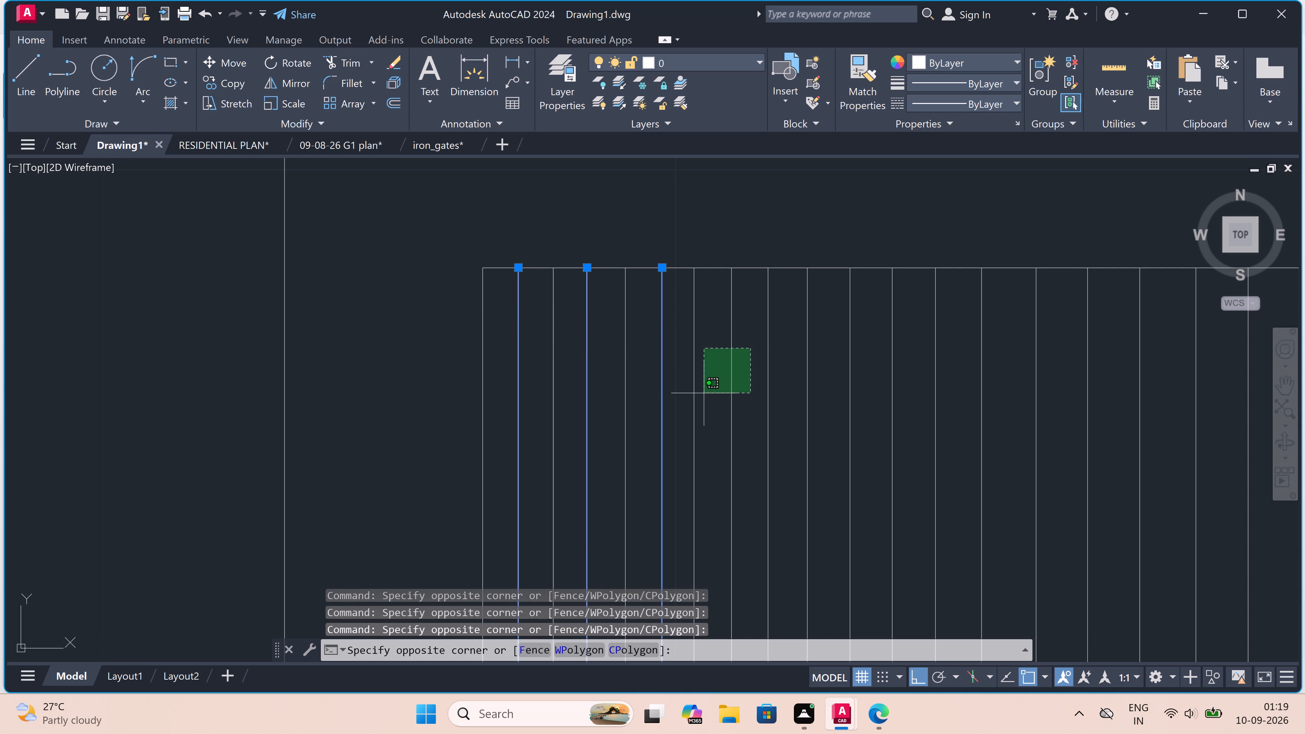
click(710, 389)
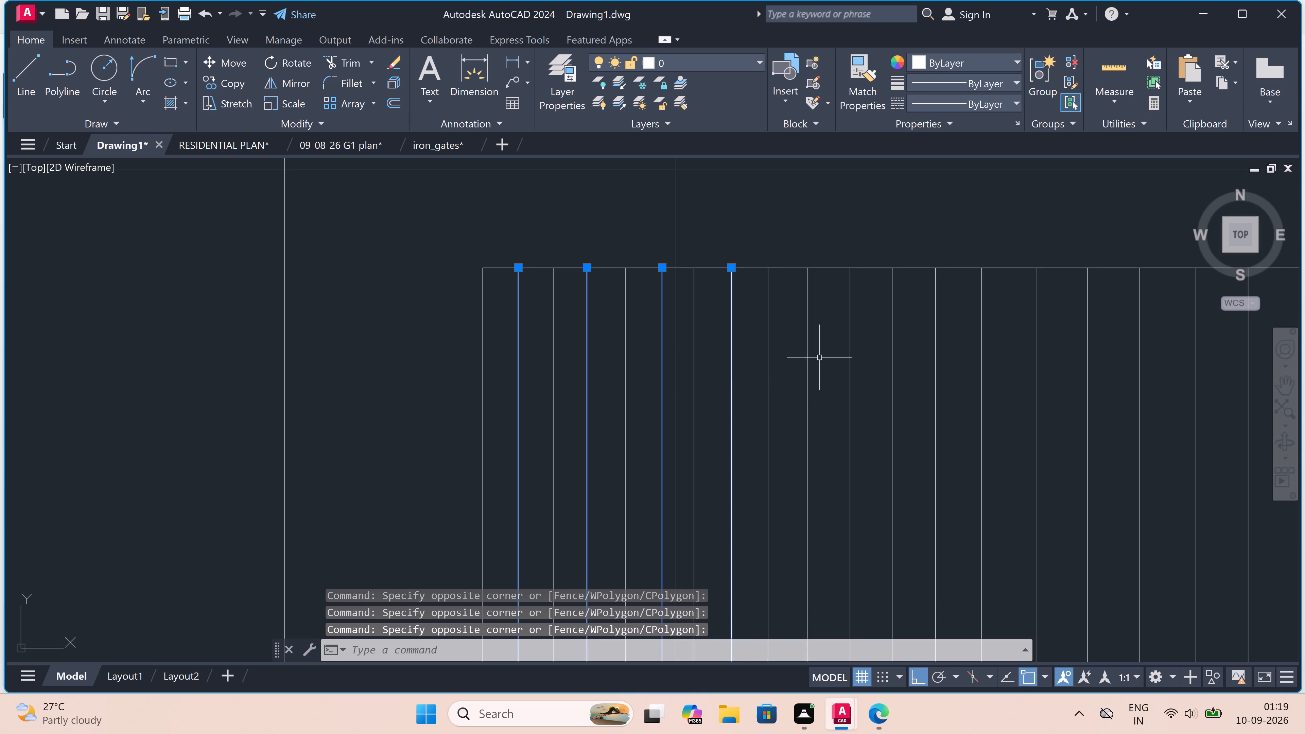
drag(820, 356, 798, 377)
click(795, 379)
click(797, 379)
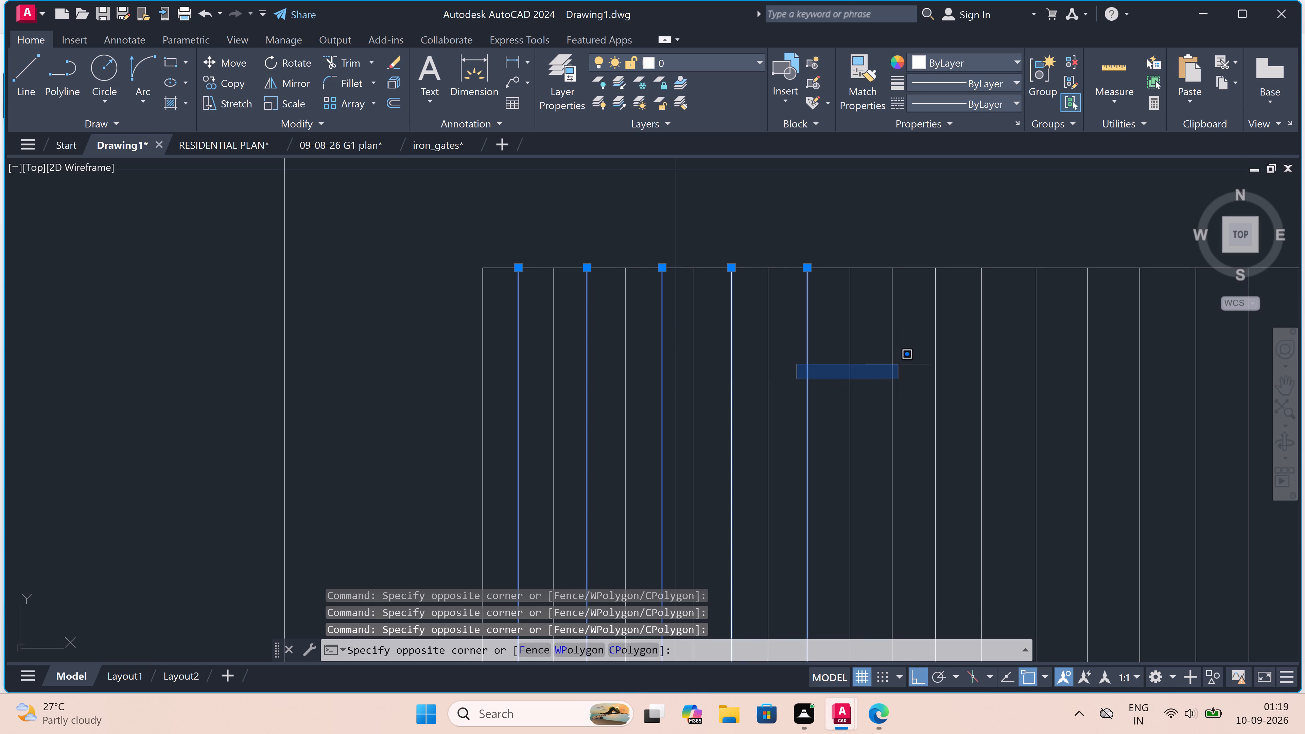
click(824, 404)
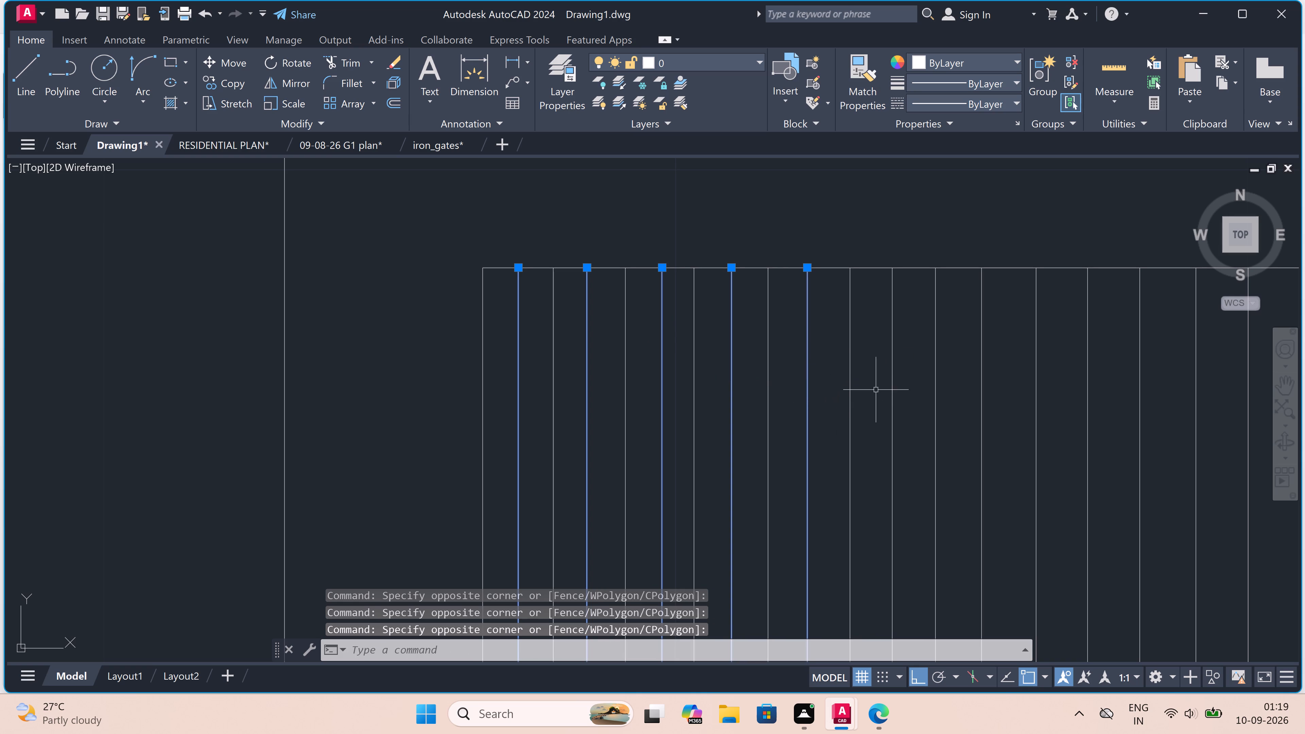
drag(907, 366, 895, 382)
click(889, 390)
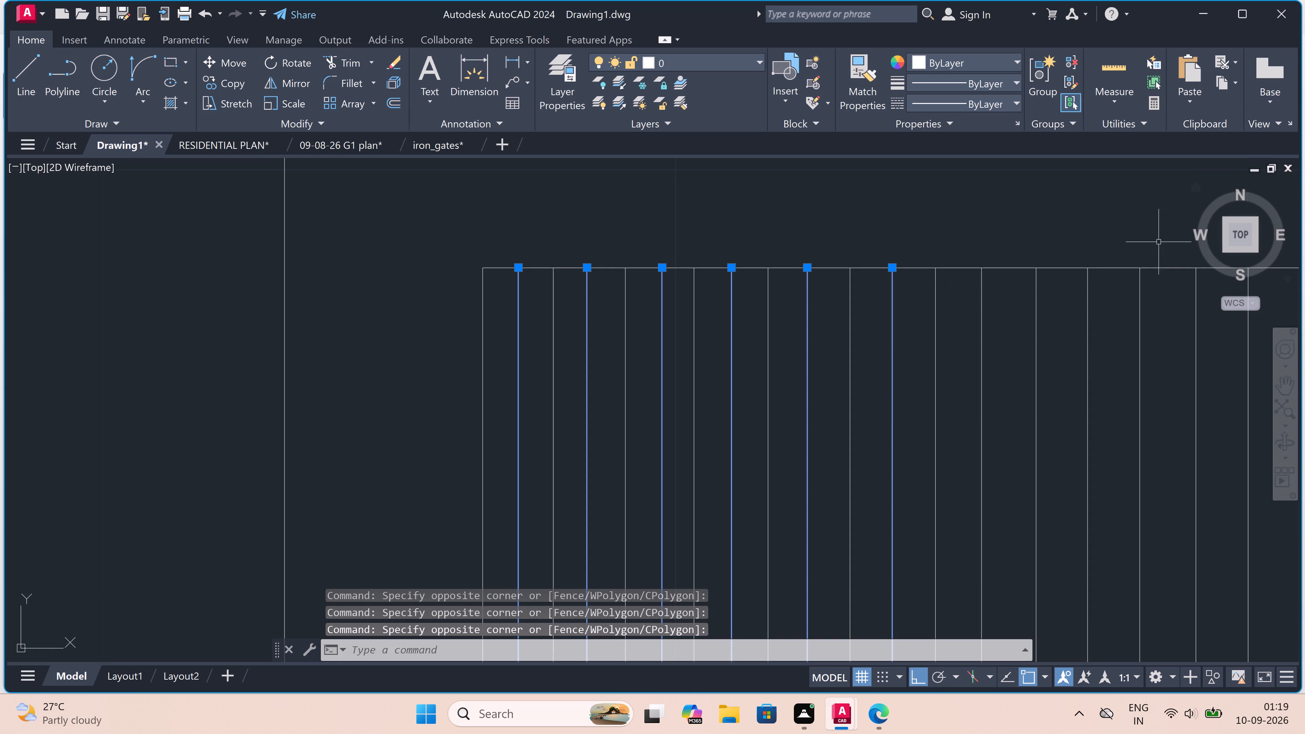
drag(996, 364, 989, 372)
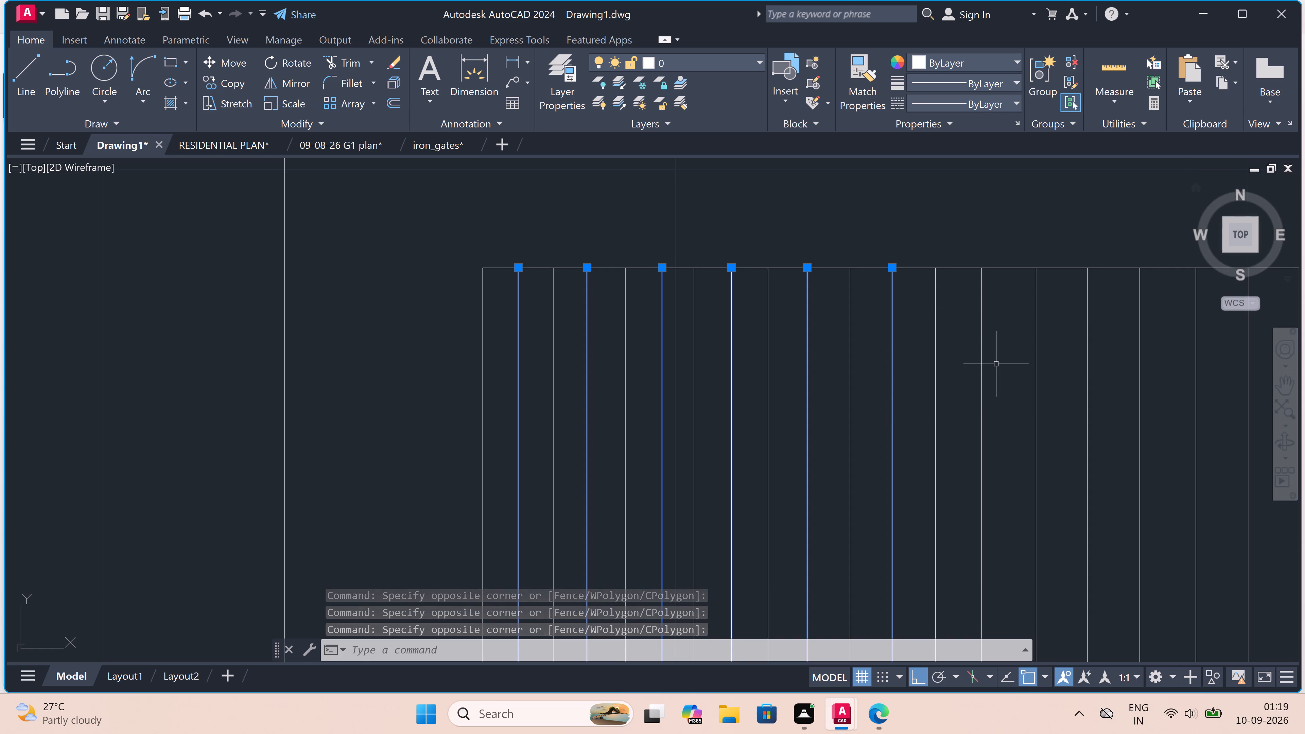
click(974, 392)
scroll(973, 392, down, 4)
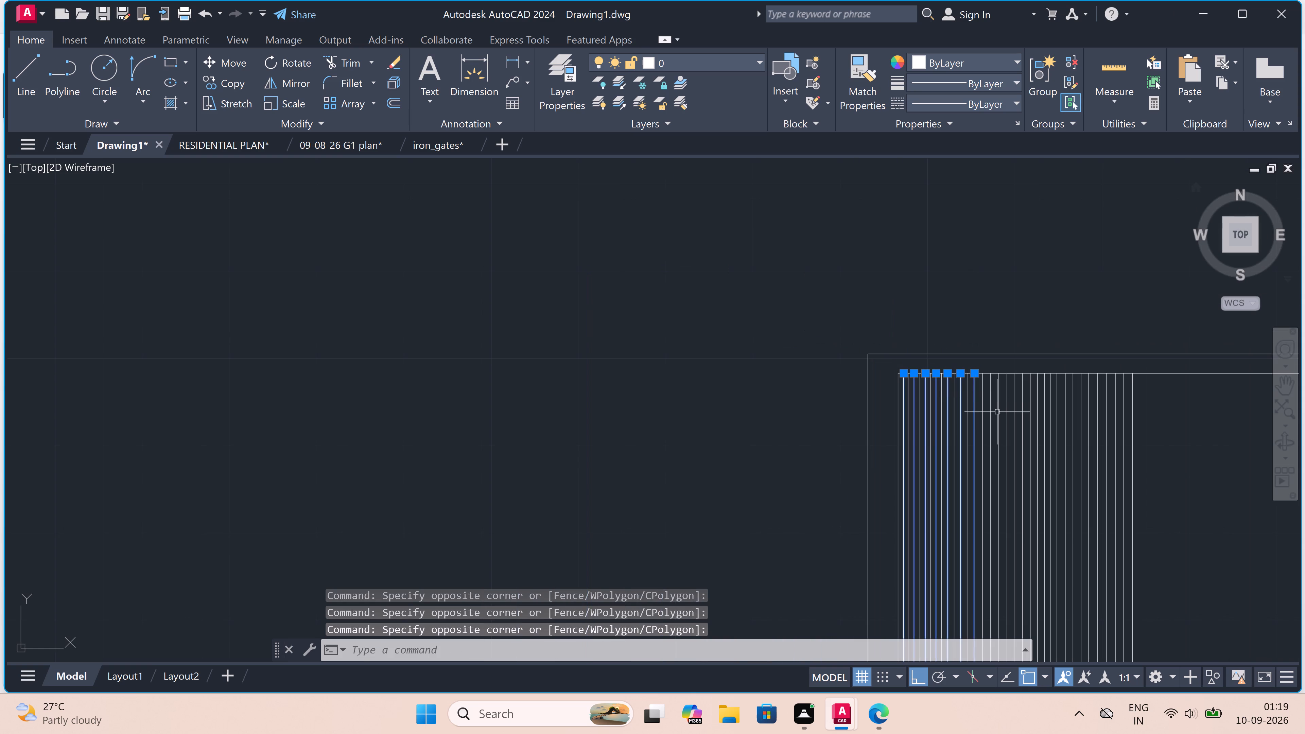
scroll(1008, 403, up, 3)
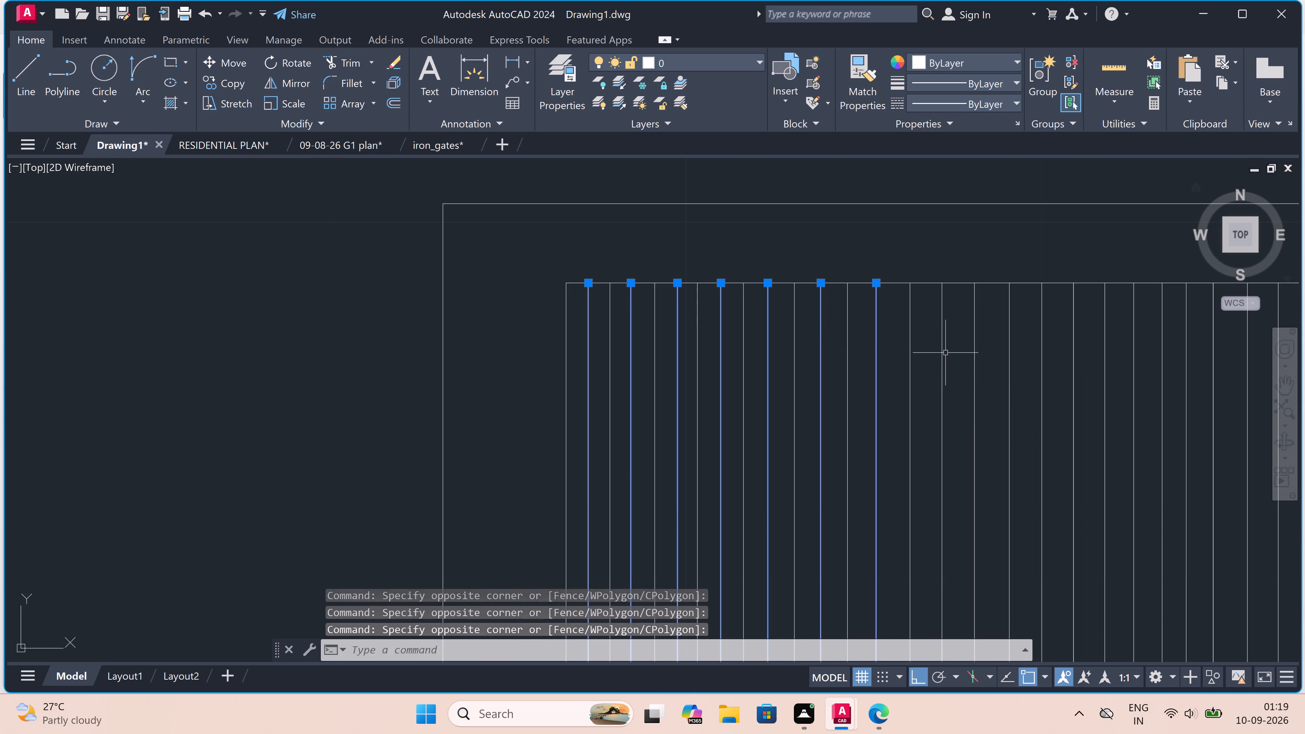
drag(949, 348, 948, 351)
double_click(937, 375)
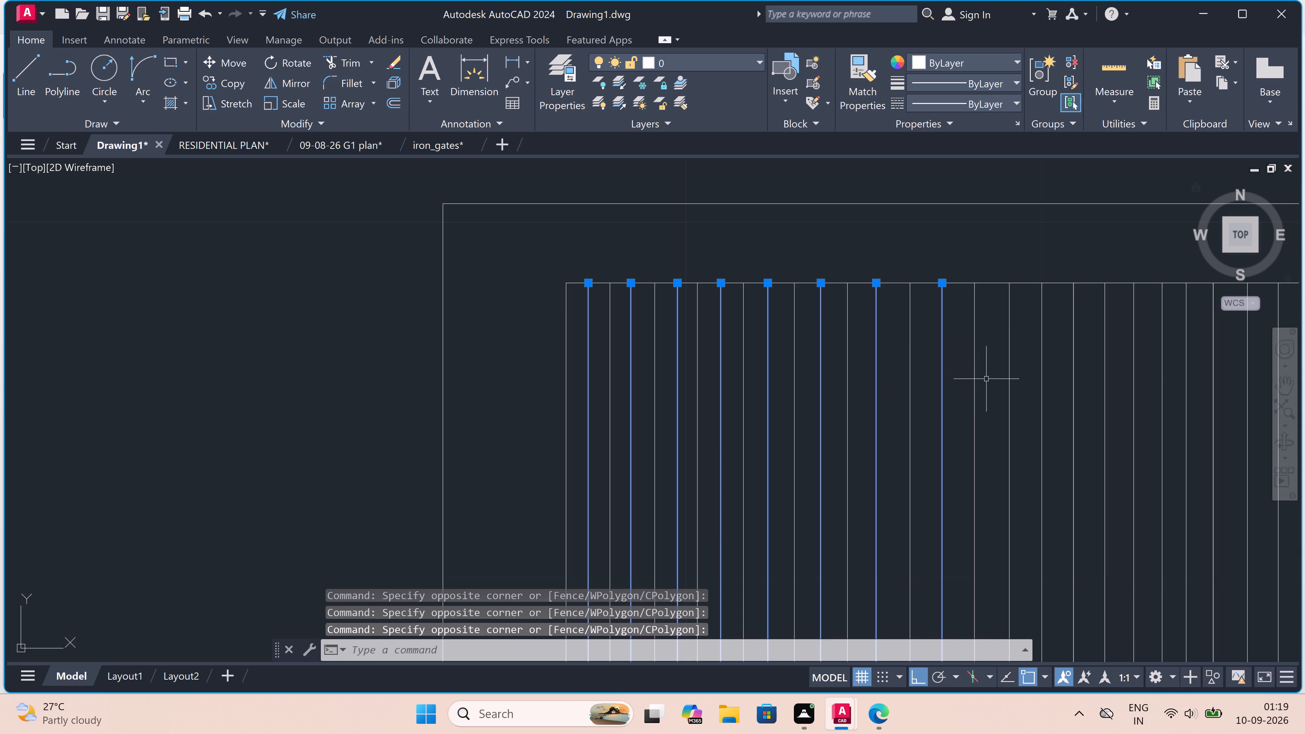
drag(1012, 363, 999, 378)
click(990, 382)
scroll(997, 379, down, 3)
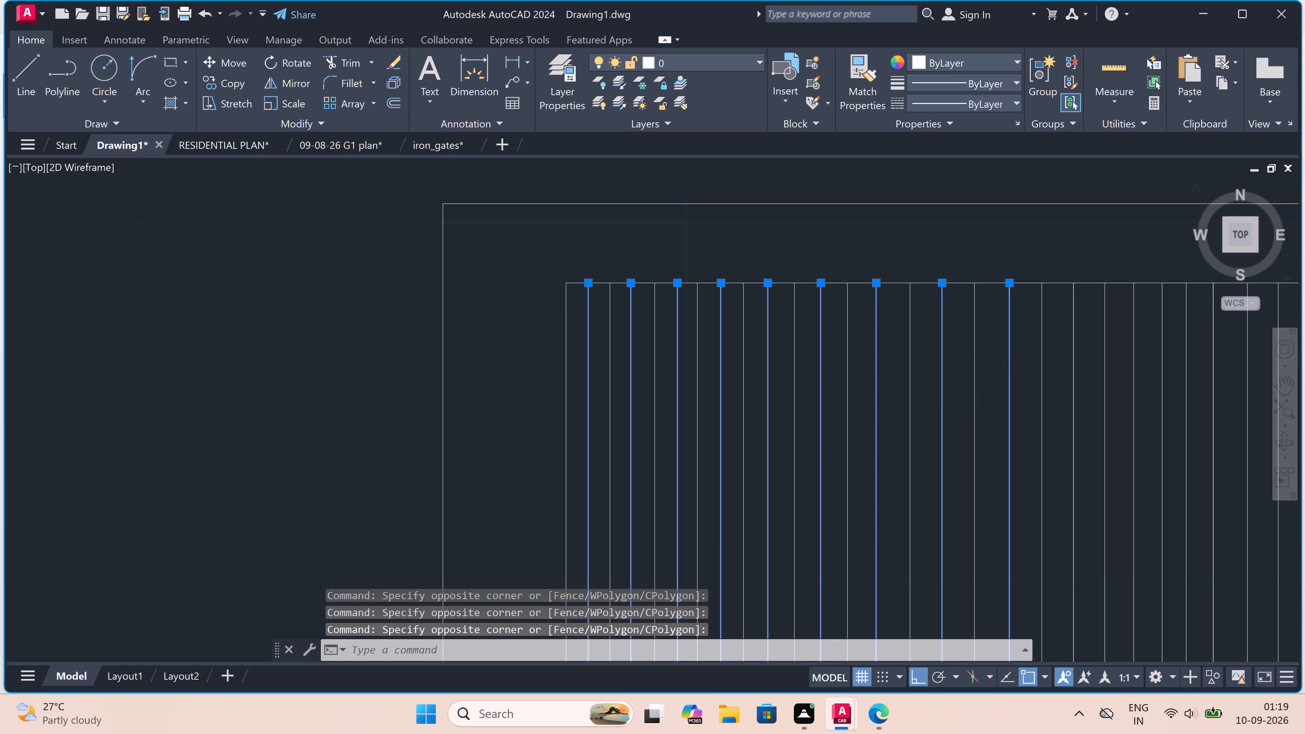
scroll(1022, 378, up, 2)
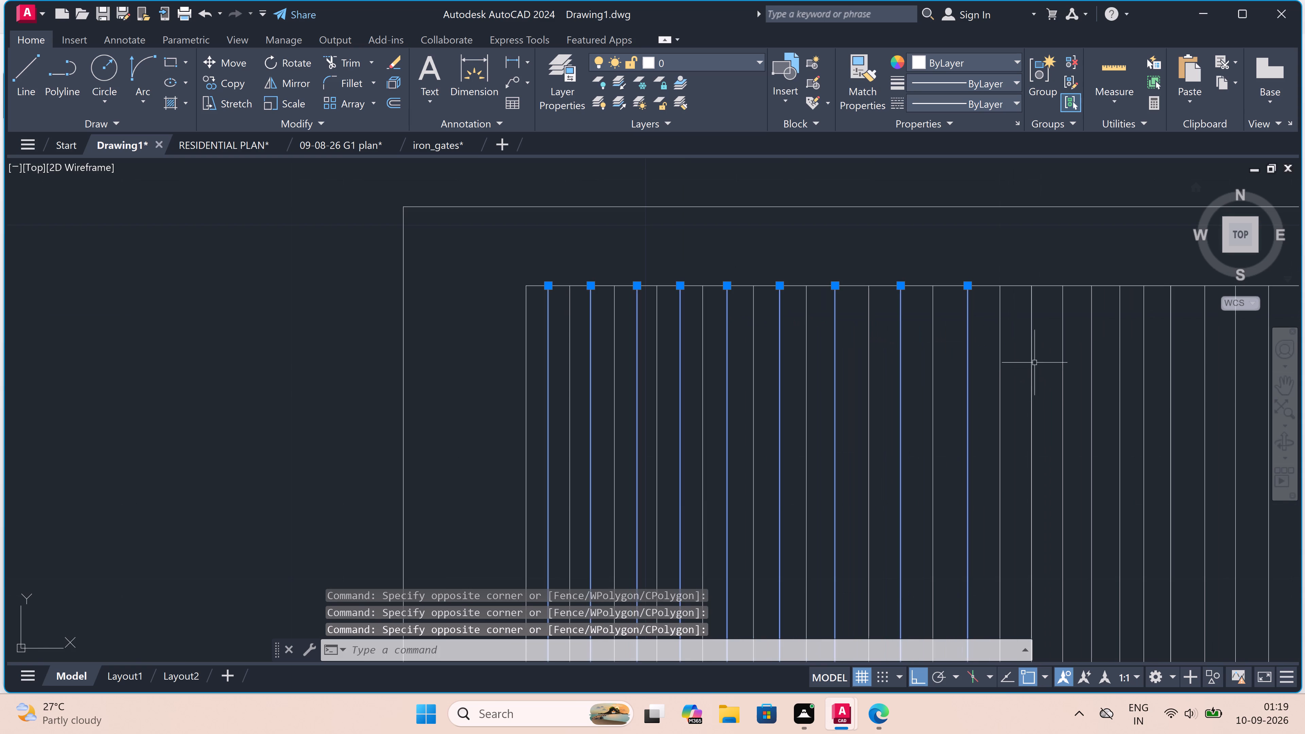
drag(1043, 343, 1040, 347)
click(1016, 382)
scroll(1016, 382, down, 3)
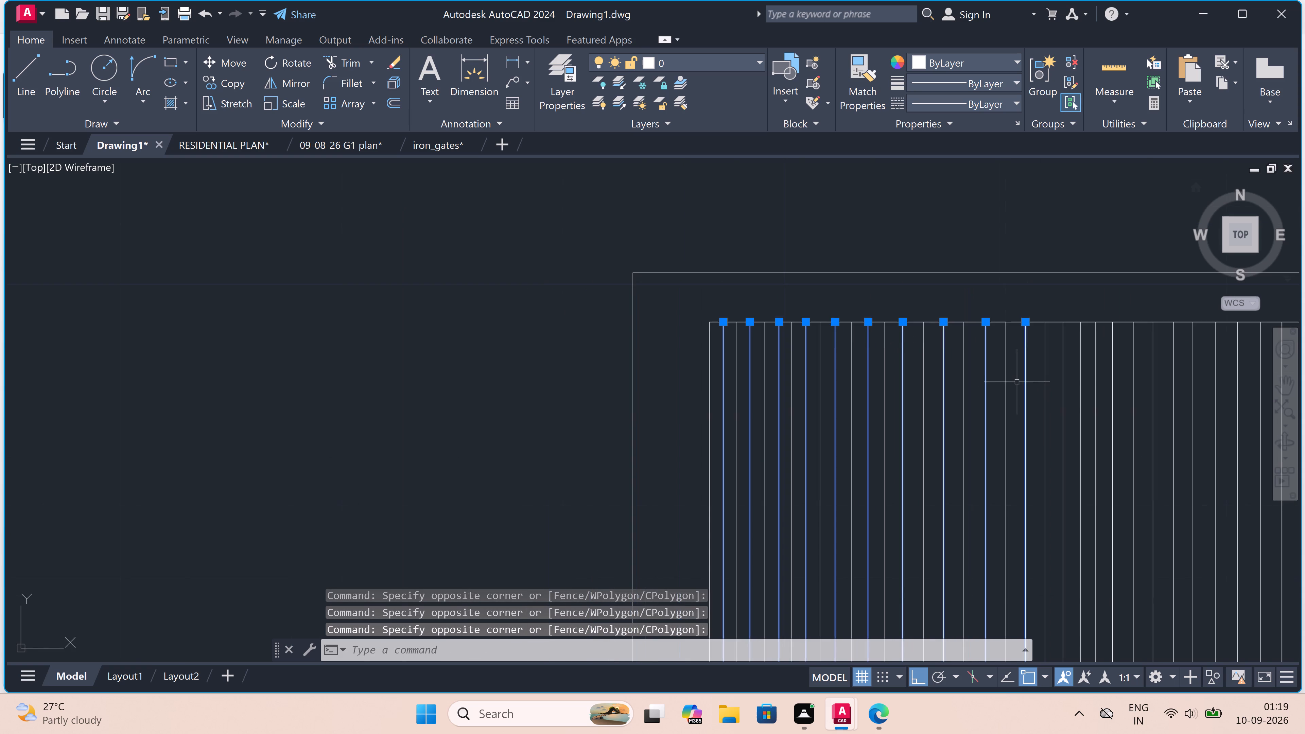
scroll(1041, 379, up, 3)
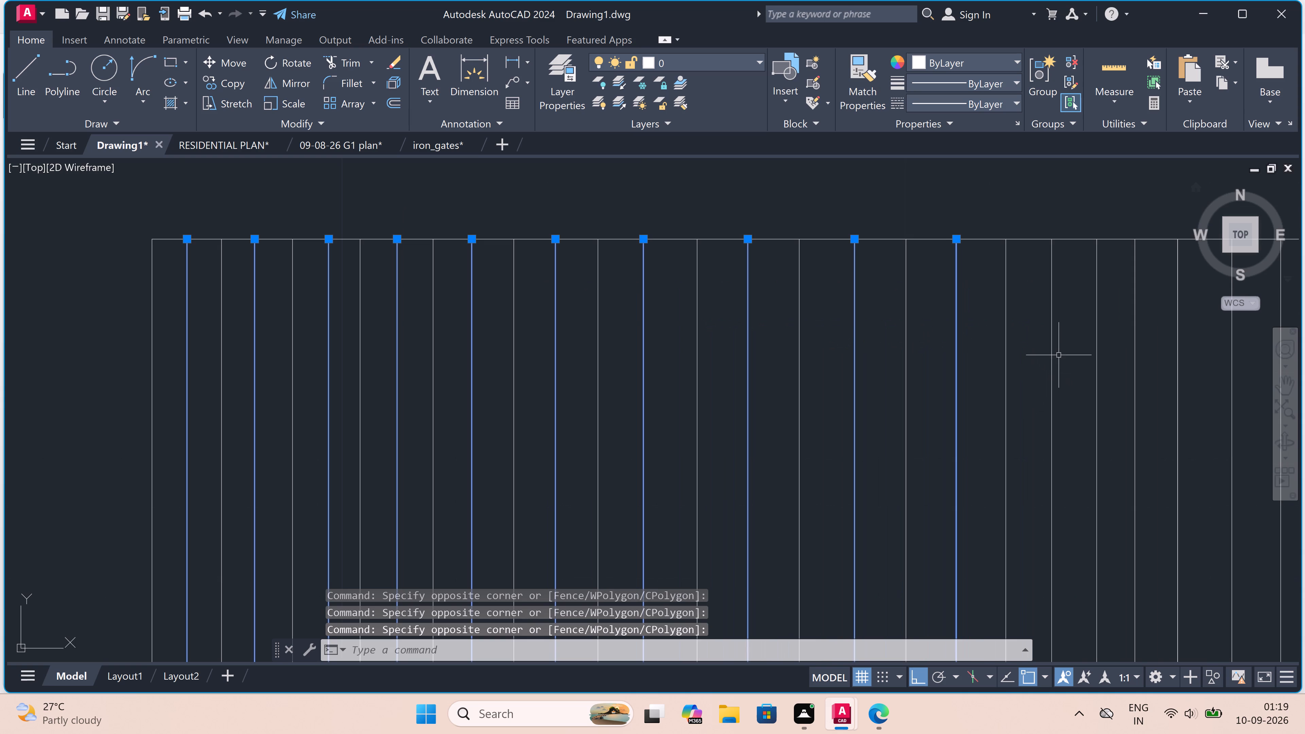
drag(1070, 337, 1061, 348)
click(1049, 366)
scroll(1048, 366, down, 4)
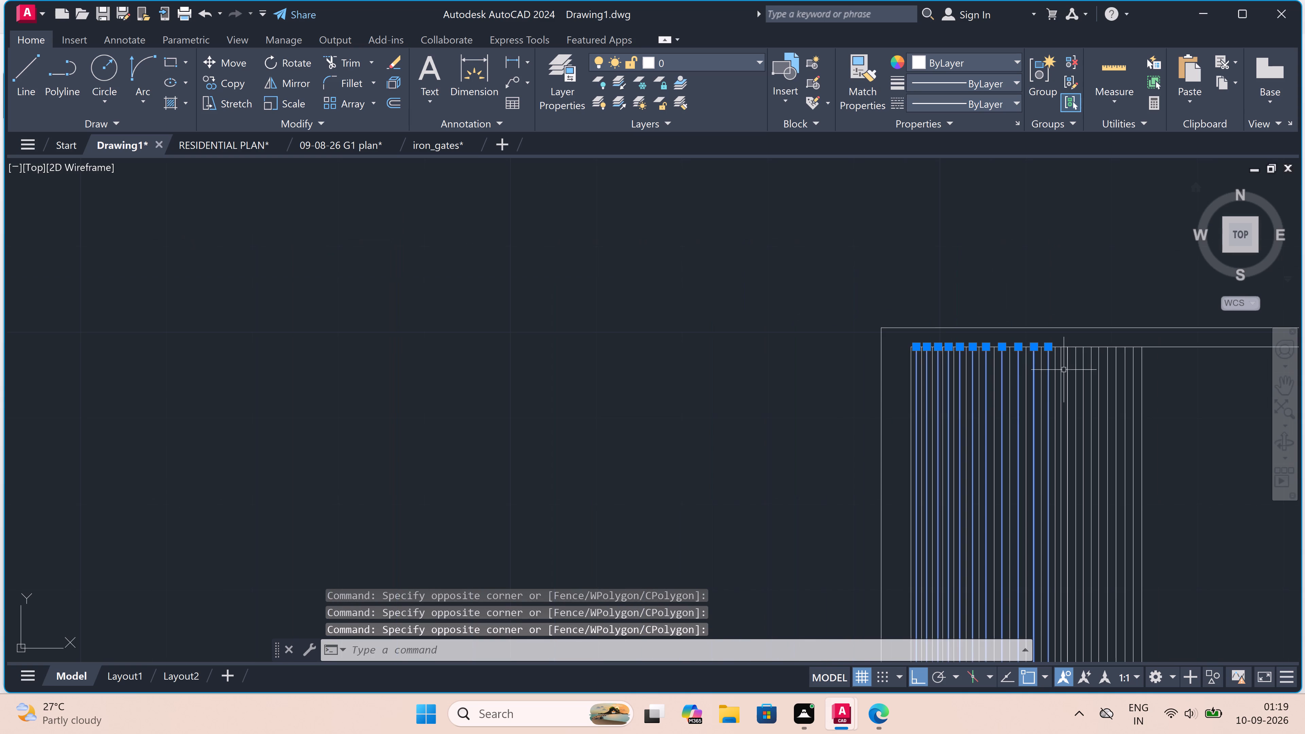
scroll(1068, 367, up, 3)
drag(1043, 346, 1037, 354)
click(1034, 357)
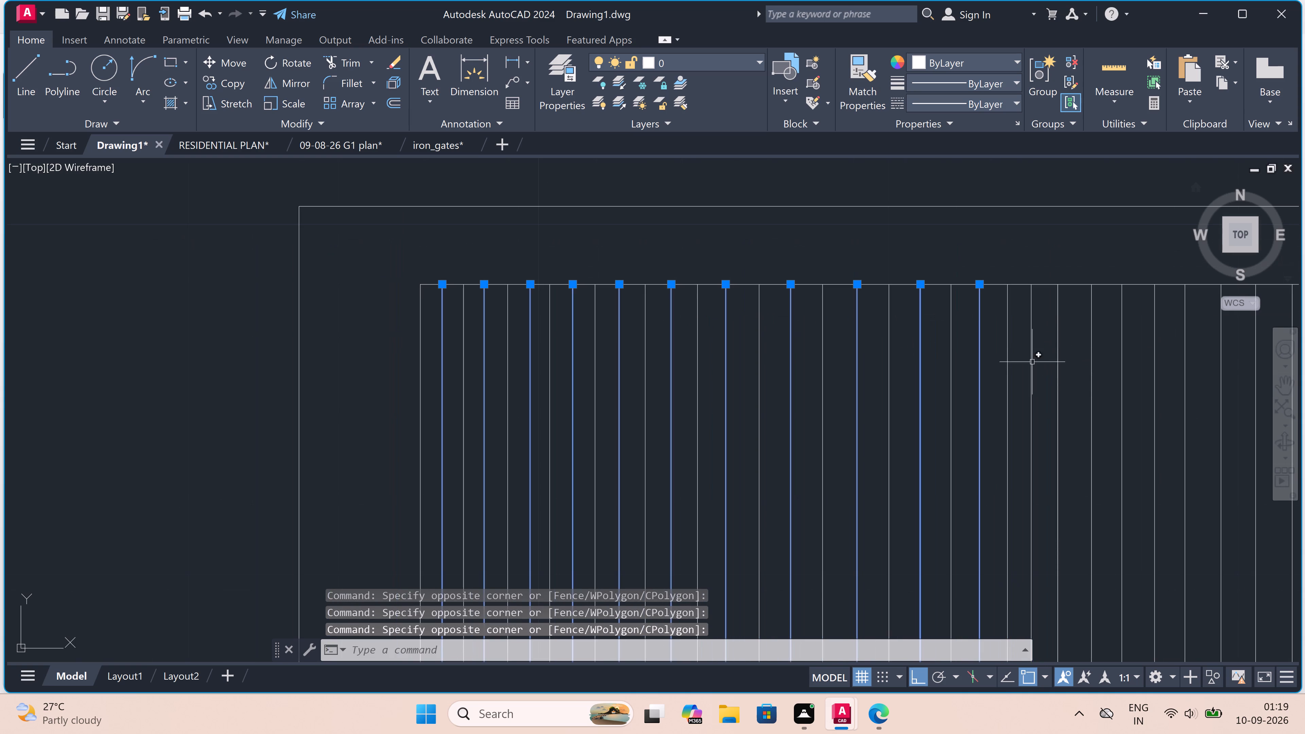
drag(1040, 335, 1037, 338)
drag(1034, 345, 1030, 350)
drag(1042, 331, 1034, 342)
click(1021, 375)
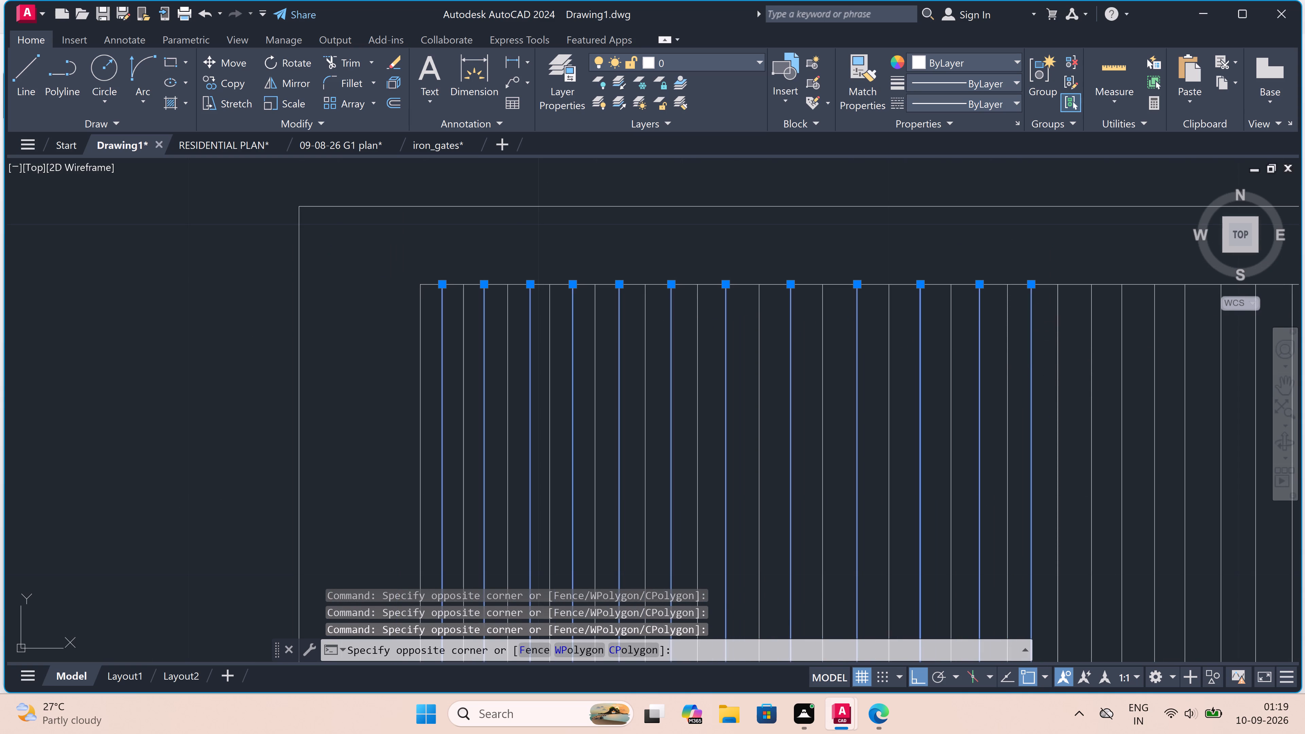
scroll(1047, 368, down, 3)
scroll(1058, 363, up, 4)
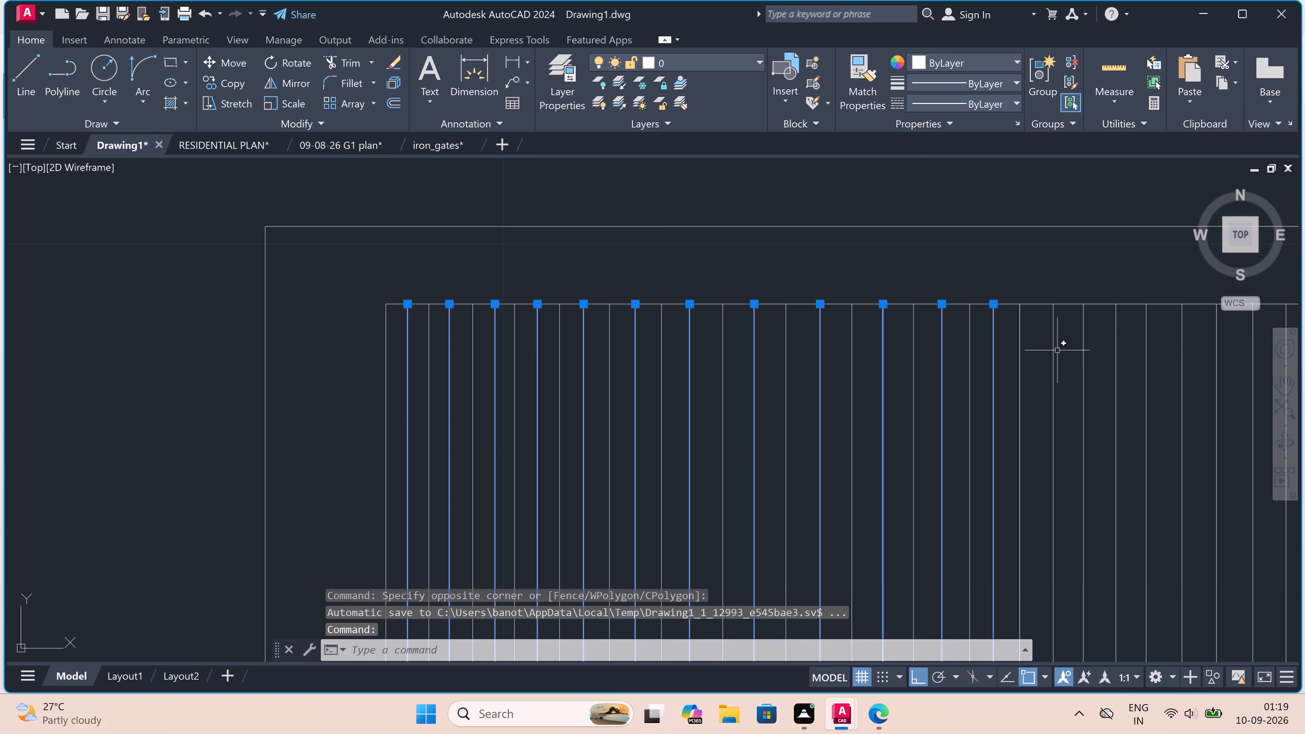
drag(1076, 339, 1068, 348)
drag(1064, 352, 1061, 356)
drag(1065, 351, 1065, 352)
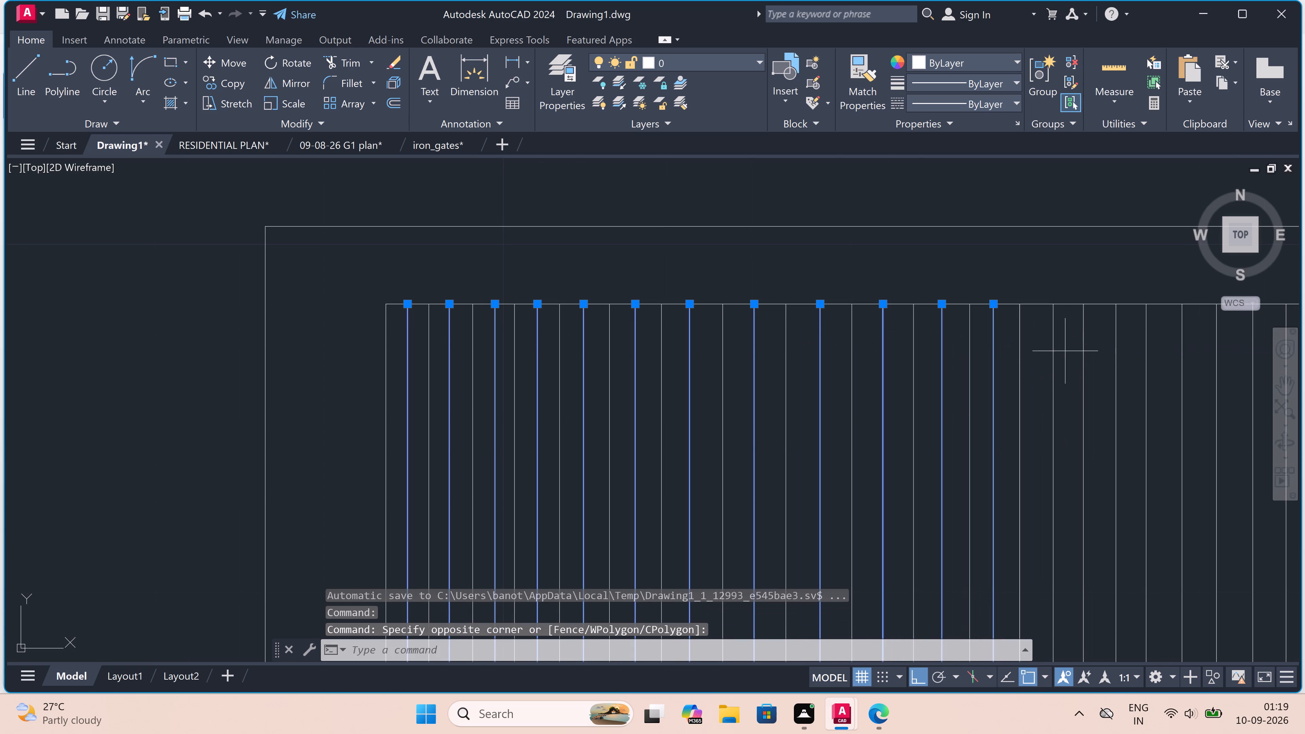
drag(1065, 352, 1053, 370)
click(1038, 402)
scroll(1039, 401, down, 3)
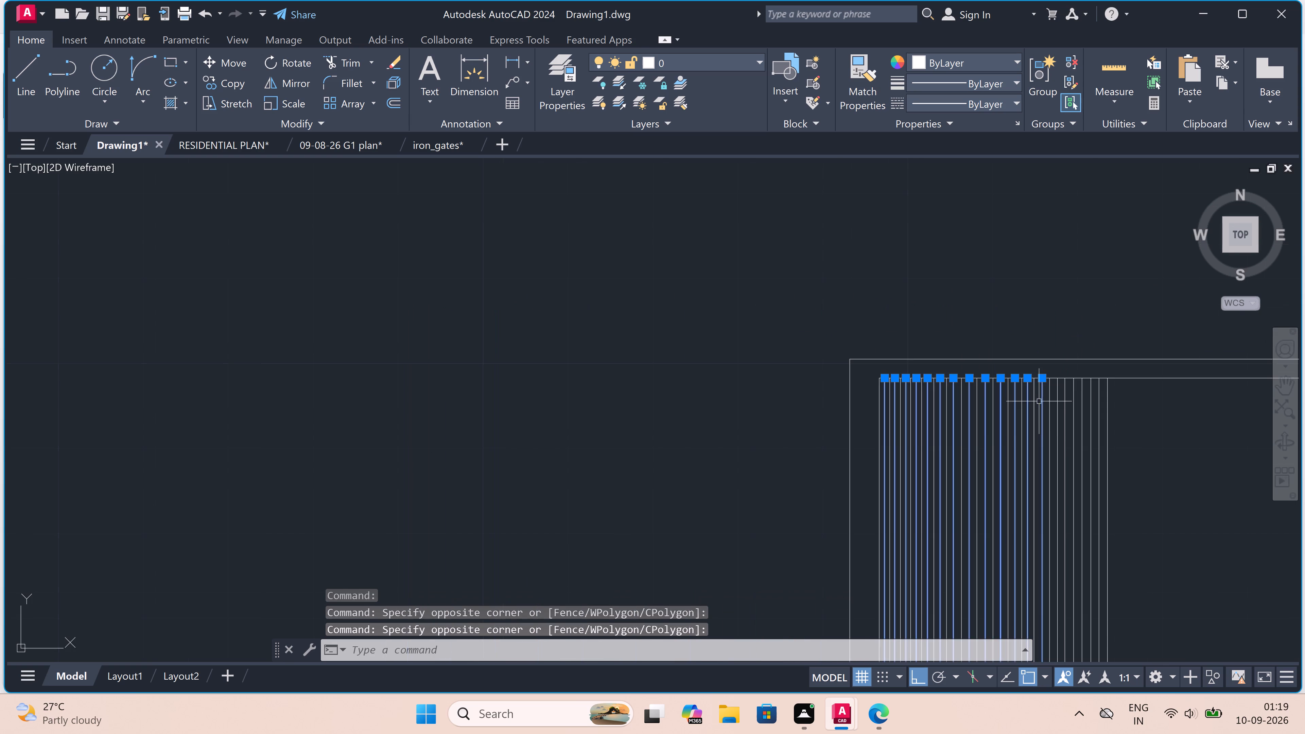
scroll(1054, 397, up, 5)
drag(1085, 362, 1085, 362)
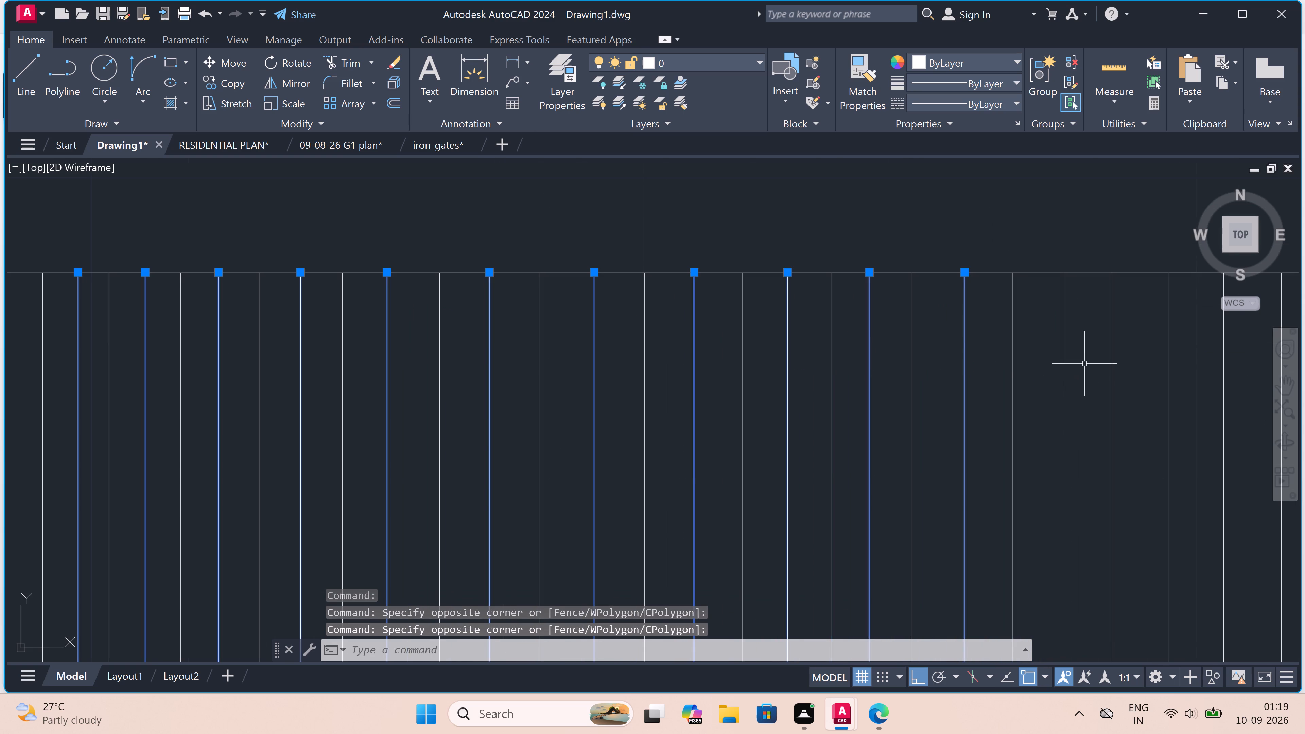
drag(1085, 362, 1075, 383)
click(1047, 407)
scroll(1047, 407, down, 4)
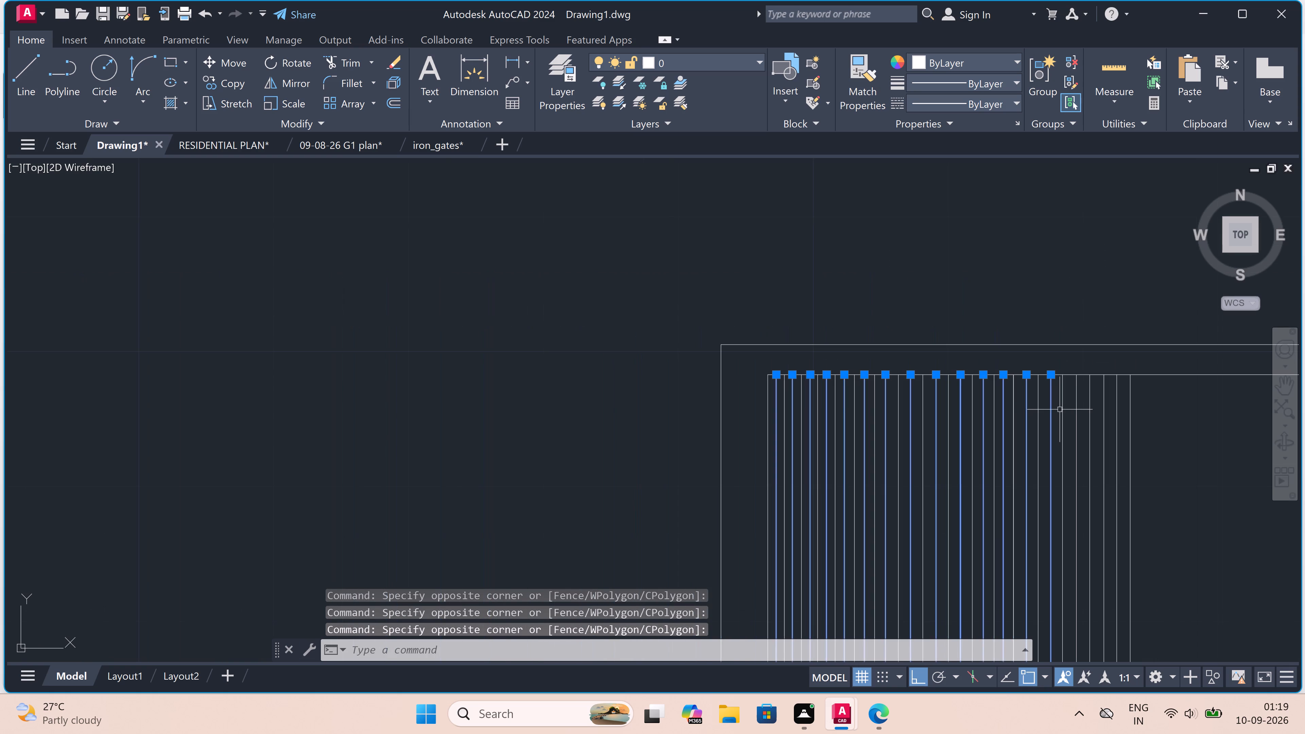
scroll(1075, 400, up, 4)
drag(1093, 377, 1056, 403)
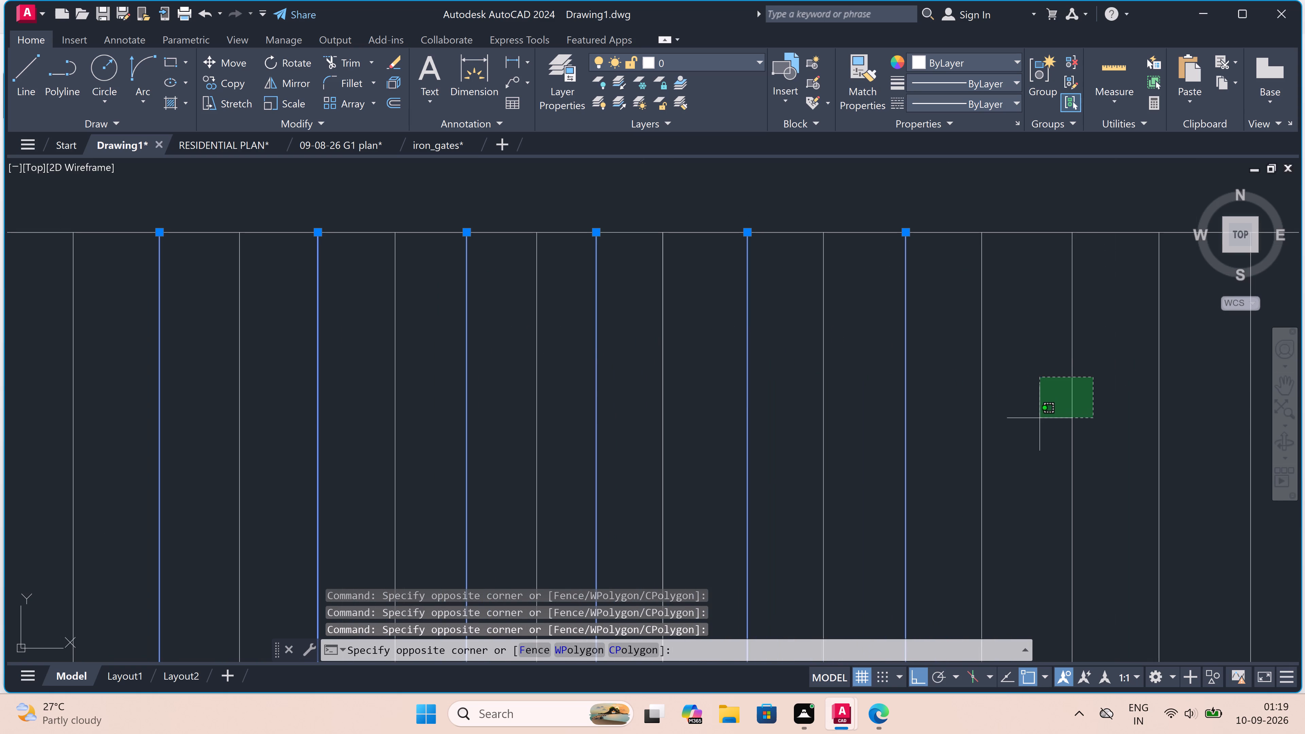
click(1038, 421)
scroll(1038, 421, down, 3)
scroll(1088, 398, up, 3)
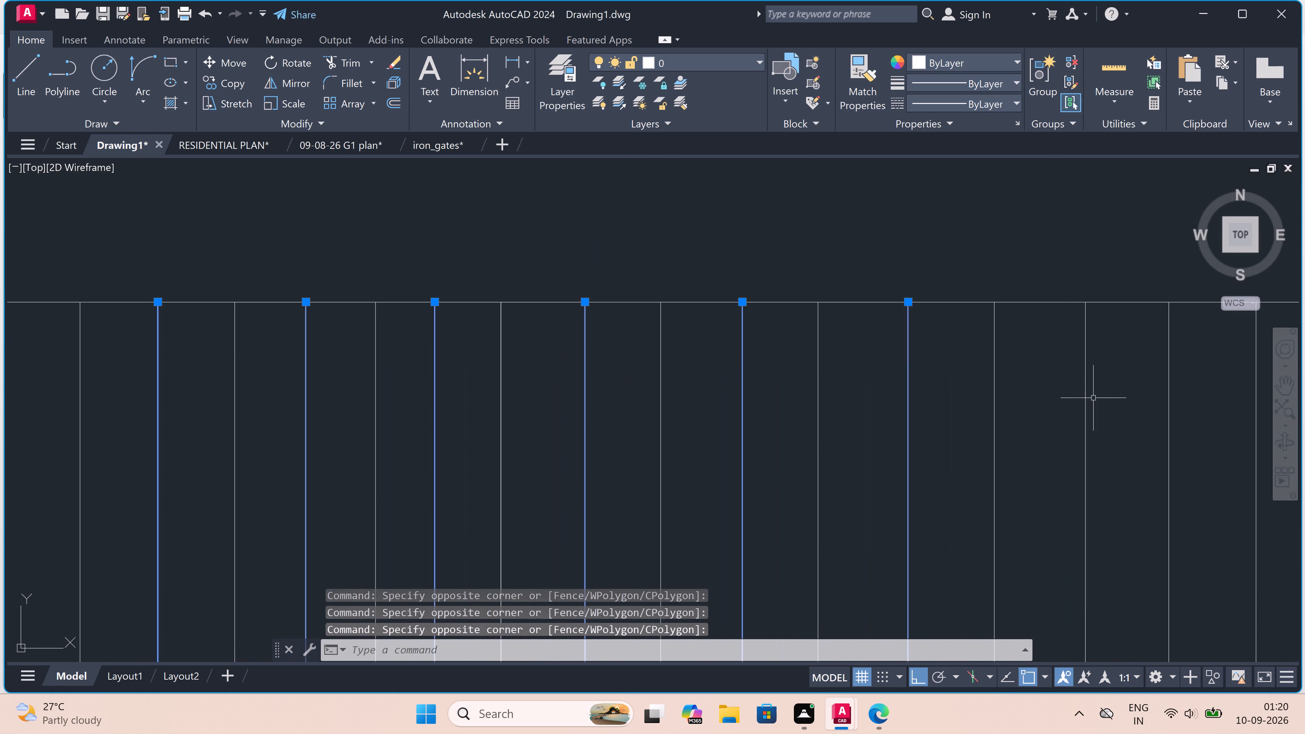
drag(1103, 395, 1096, 405)
drag(1091, 410, 1083, 416)
drag(1103, 386, 1055, 439)
scroll(1057, 437, down, 2)
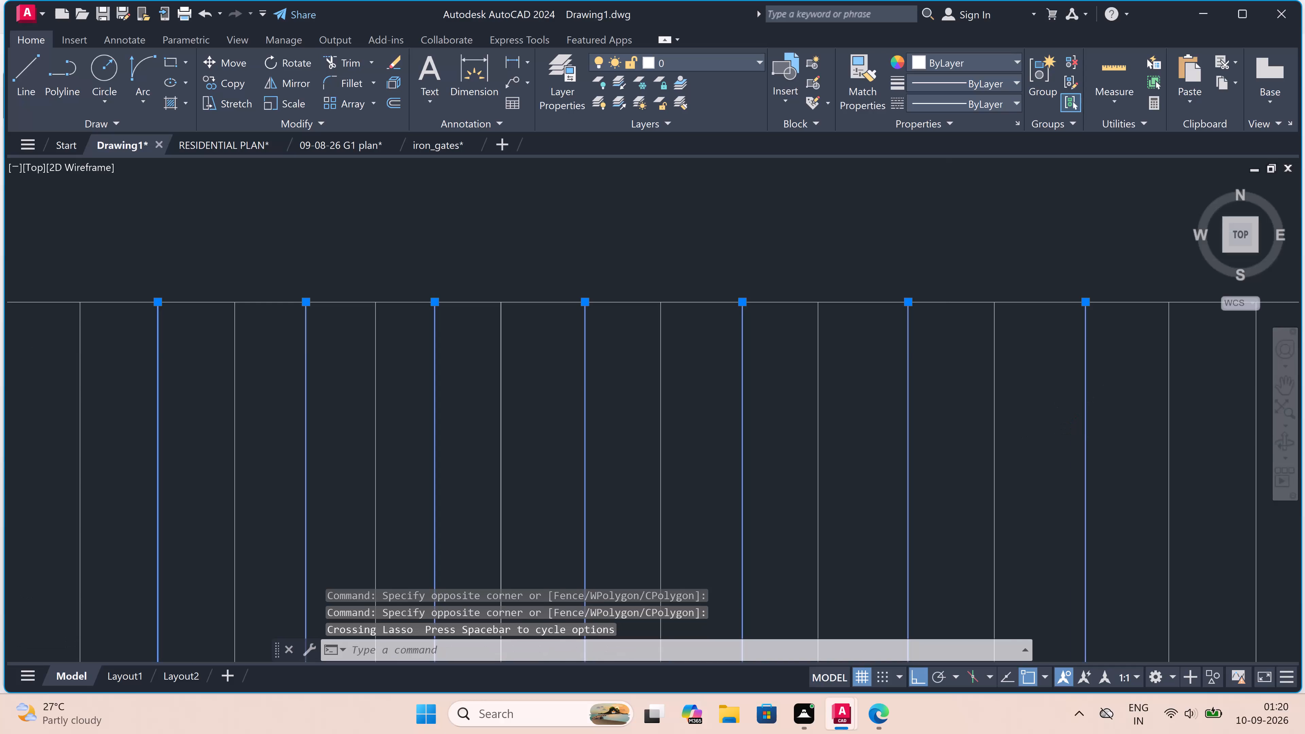
scroll(1057, 437, down, 1)
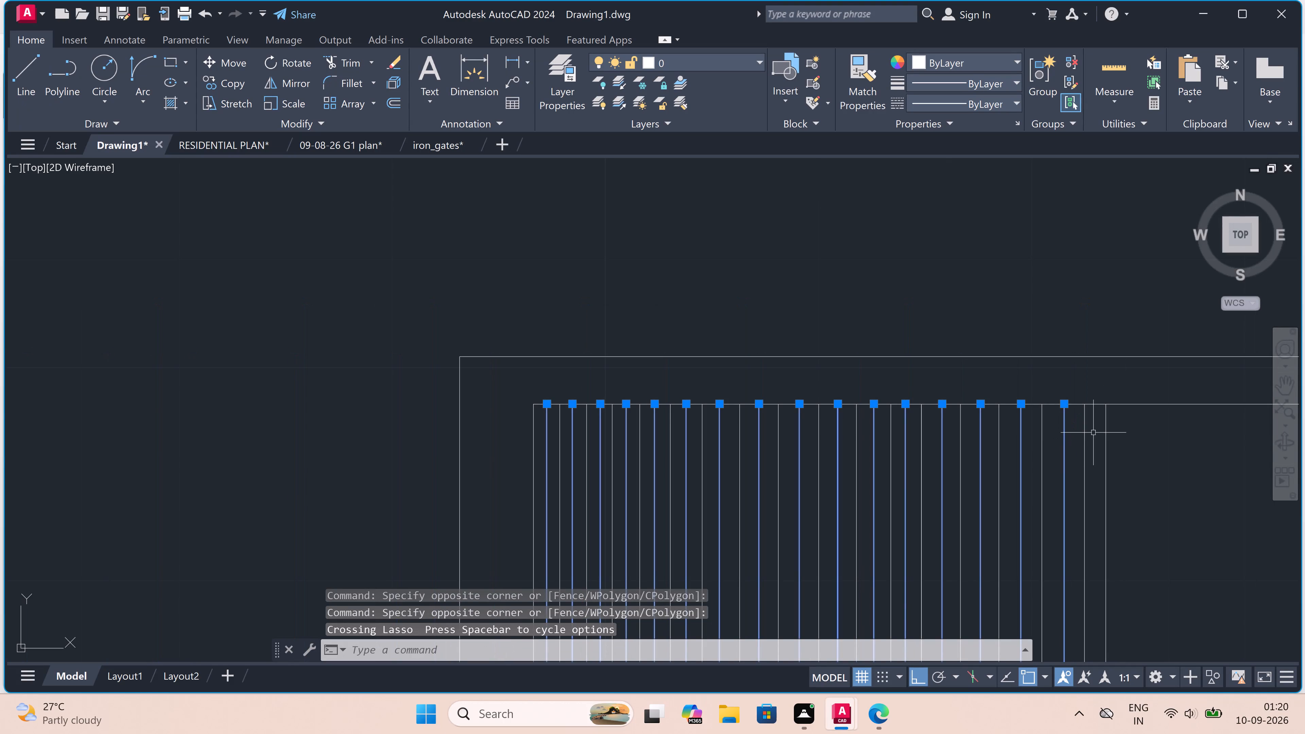
key(Delete)
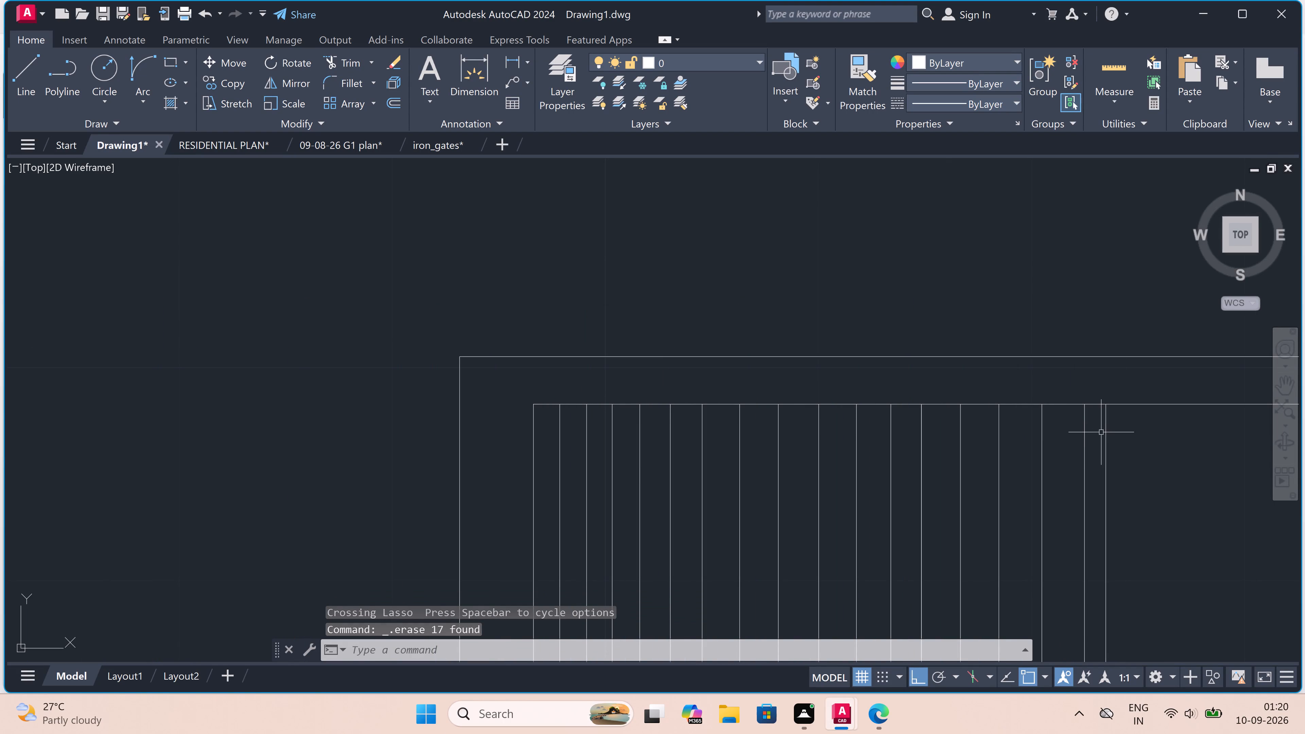
Erase the outermost vertical strip line at the open end of the row in the upper-floor frame.
drag(1113, 431, 1095, 451)
click(1095, 451)
double_click(1095, 450)
key(Delete)
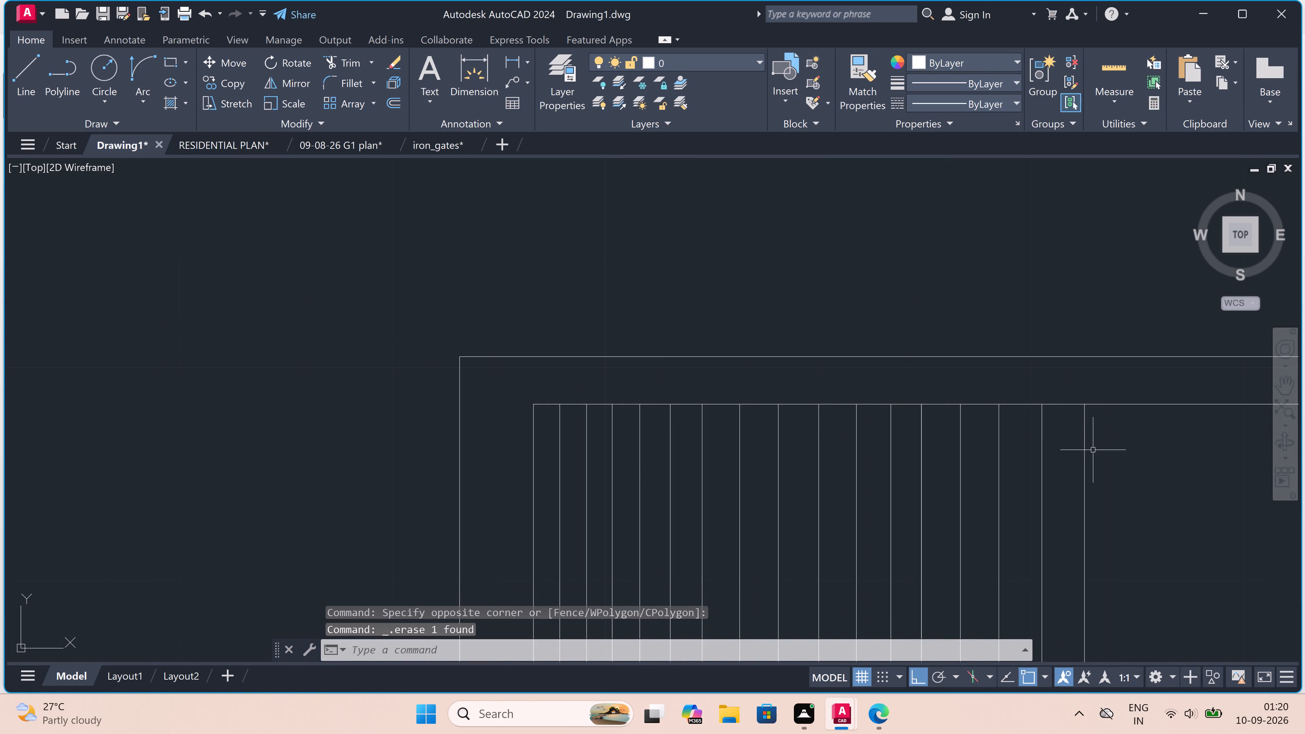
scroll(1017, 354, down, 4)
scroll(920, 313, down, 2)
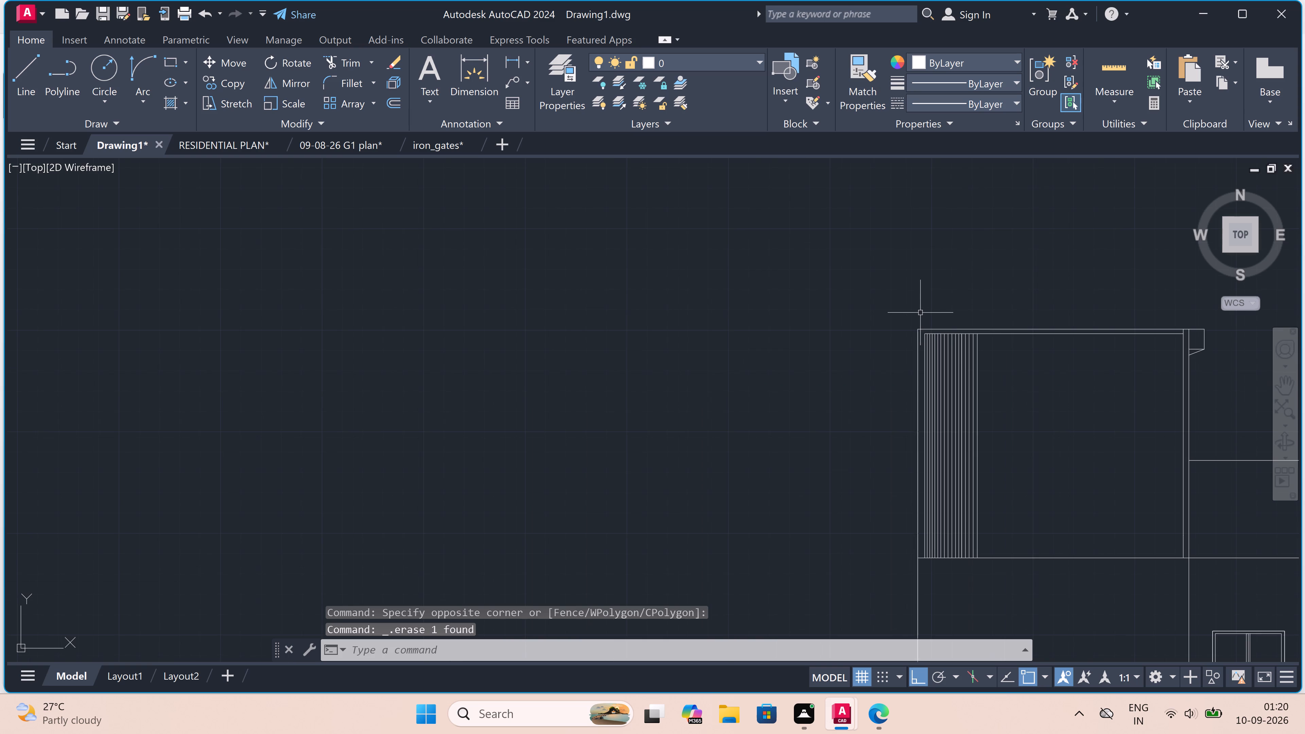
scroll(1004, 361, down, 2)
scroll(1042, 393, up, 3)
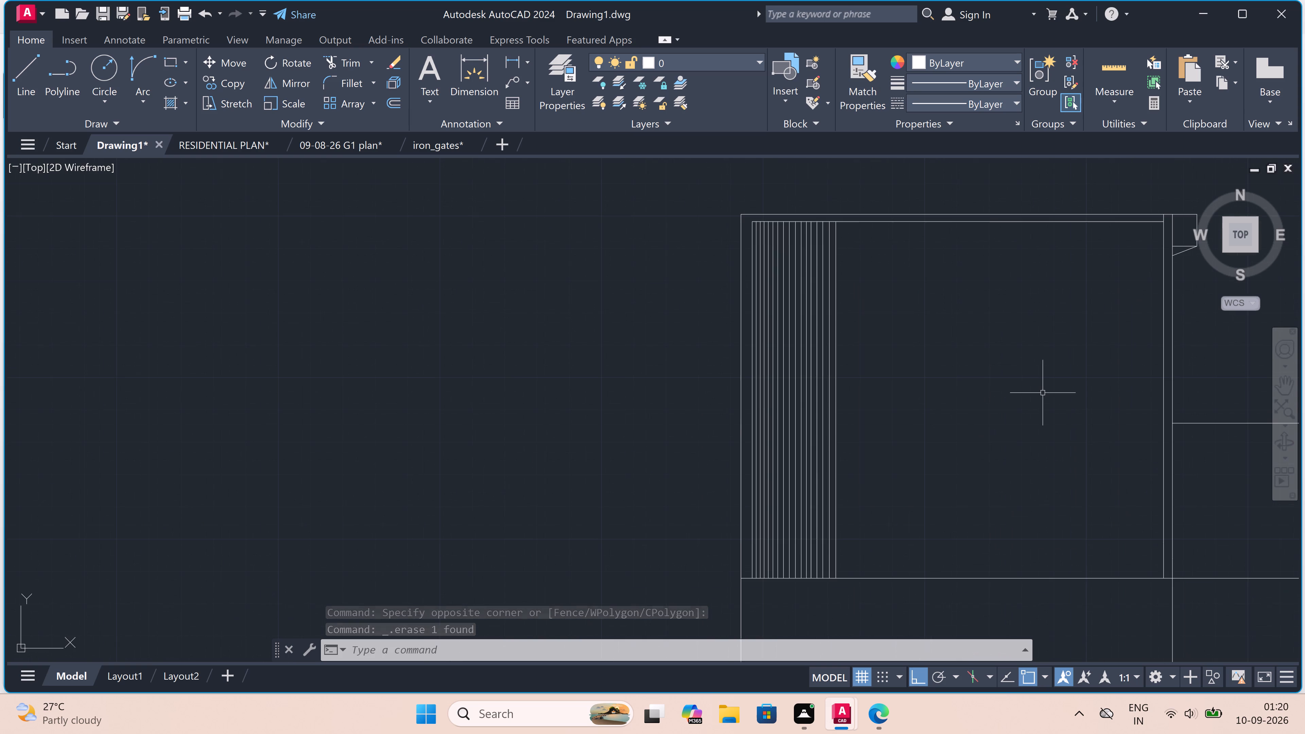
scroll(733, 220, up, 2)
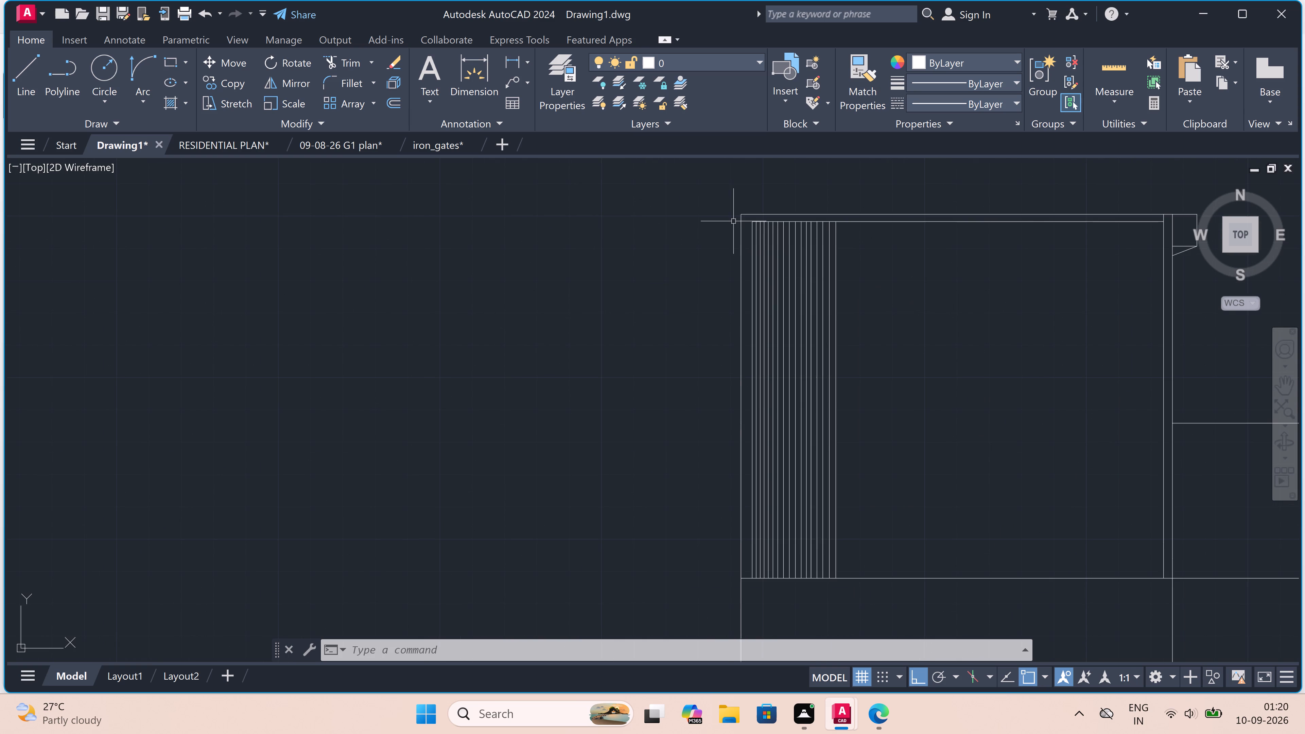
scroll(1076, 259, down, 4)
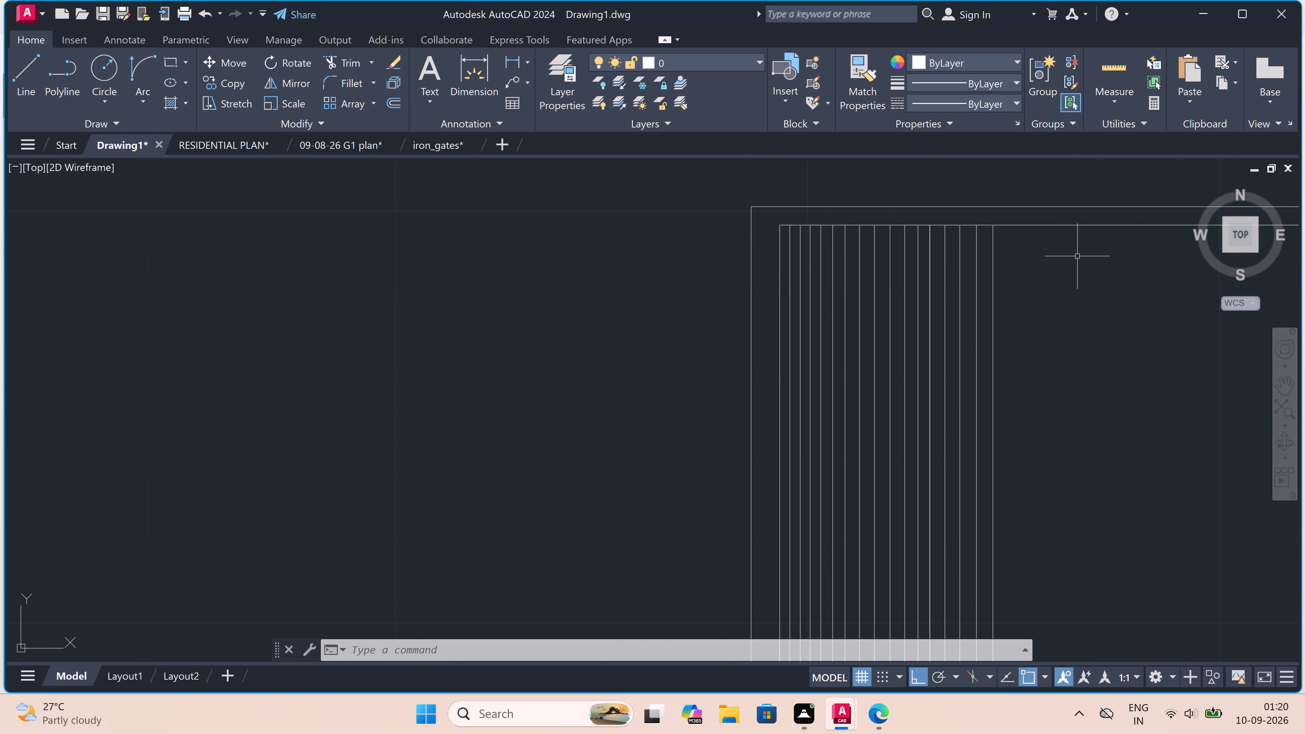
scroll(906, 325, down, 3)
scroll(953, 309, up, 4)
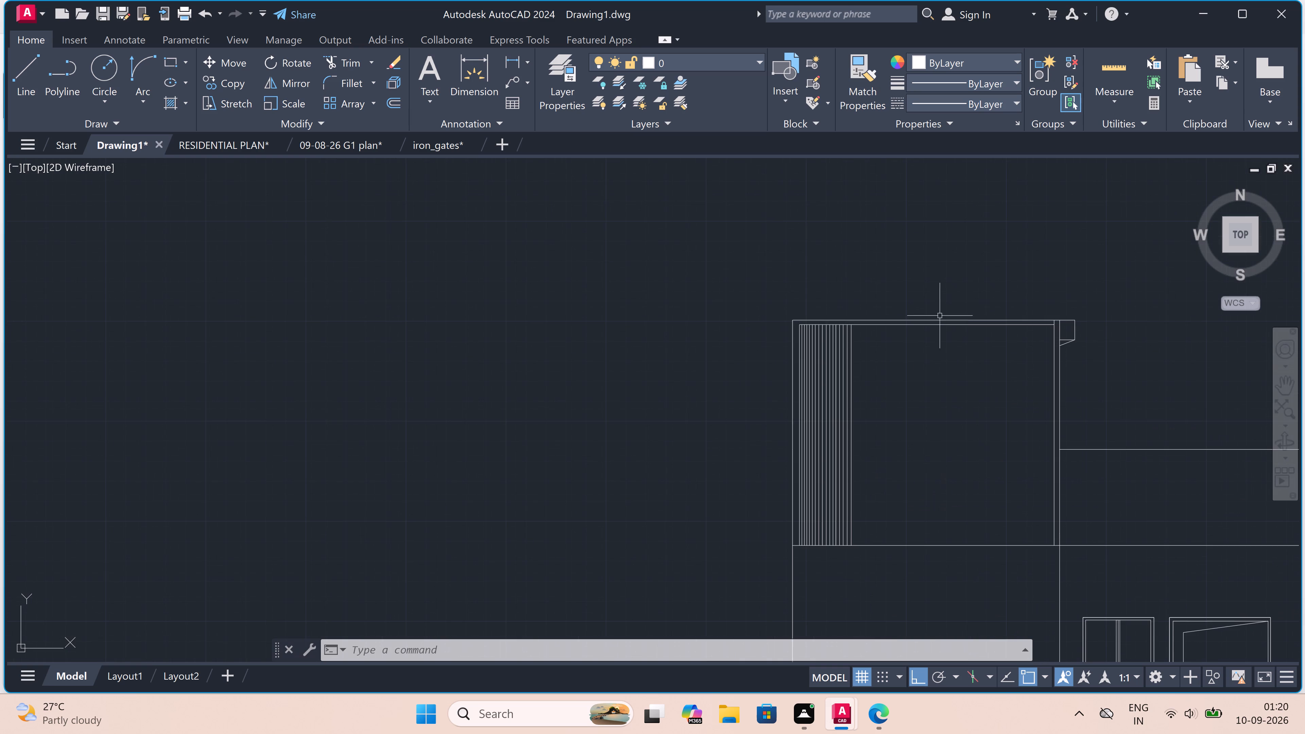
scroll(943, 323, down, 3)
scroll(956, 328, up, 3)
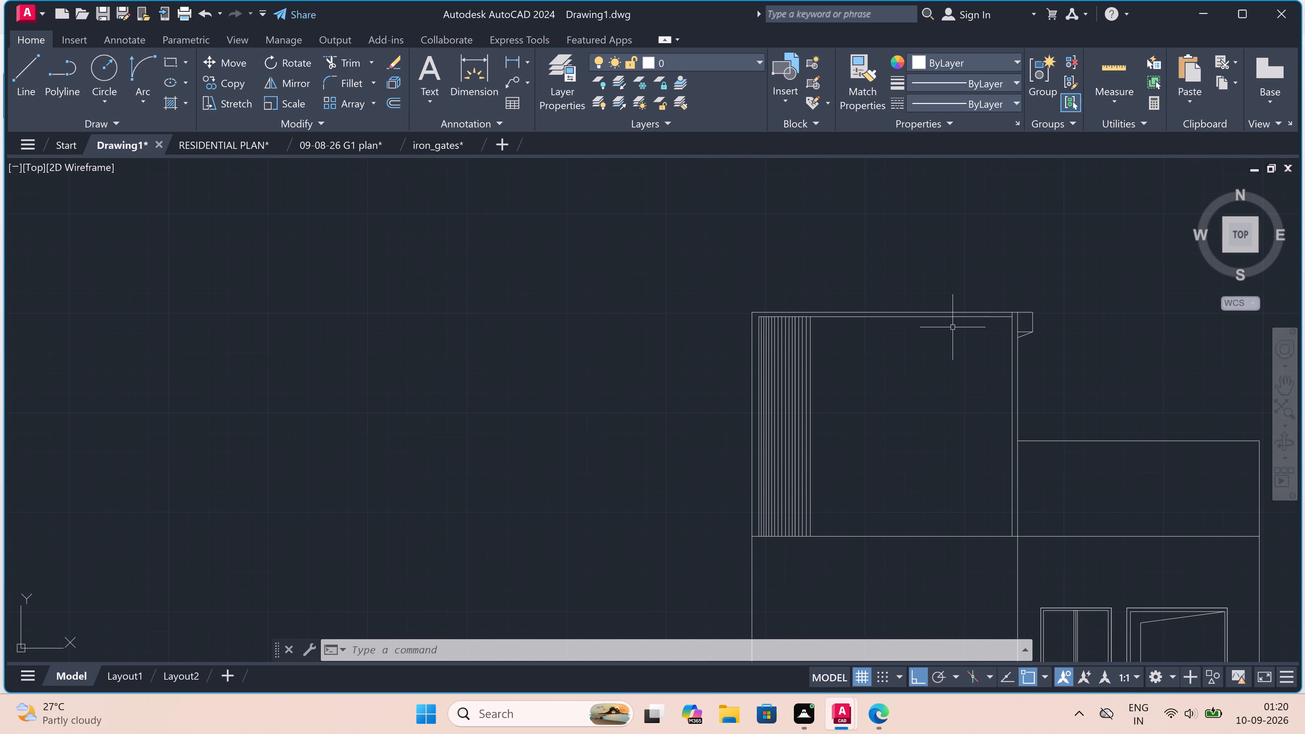
Copy the row's last vertical strip line from its top end to three points along the frame's inner top line, undoing the surplus copy.
scroll(827, 308, up, 1)
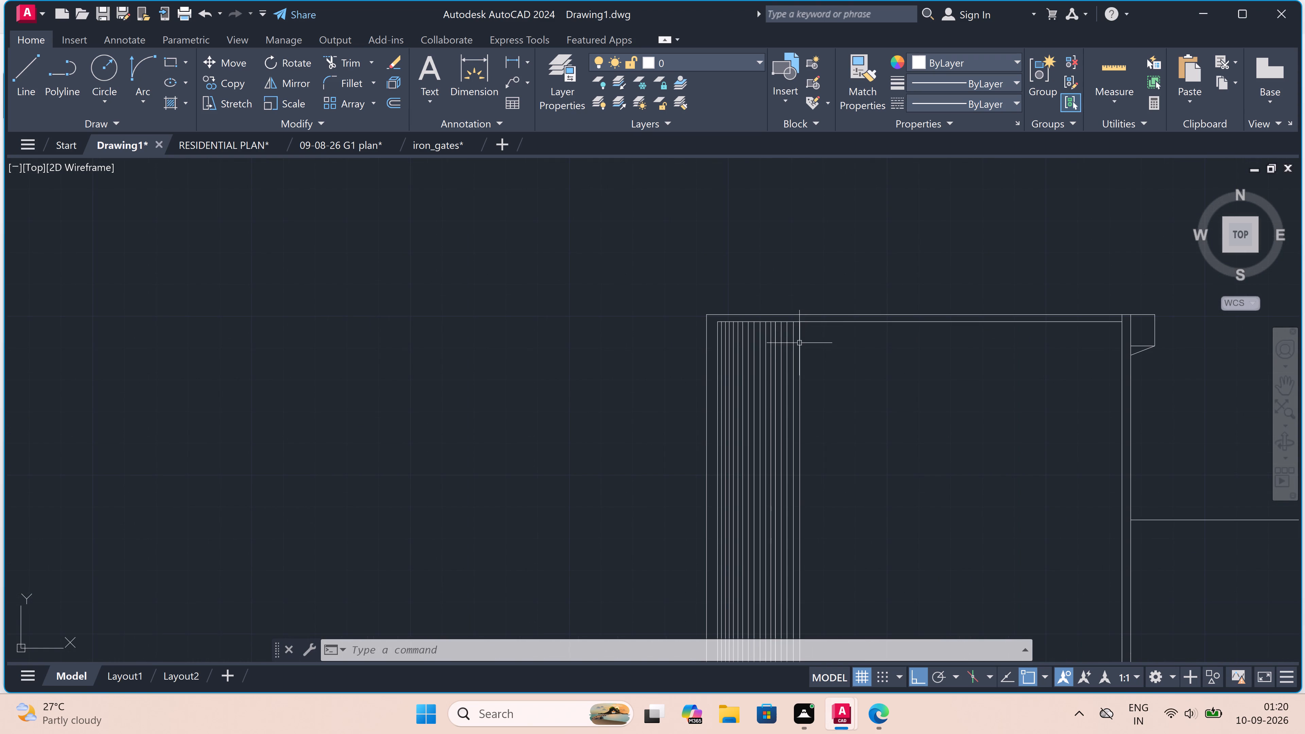
click(799, 343)
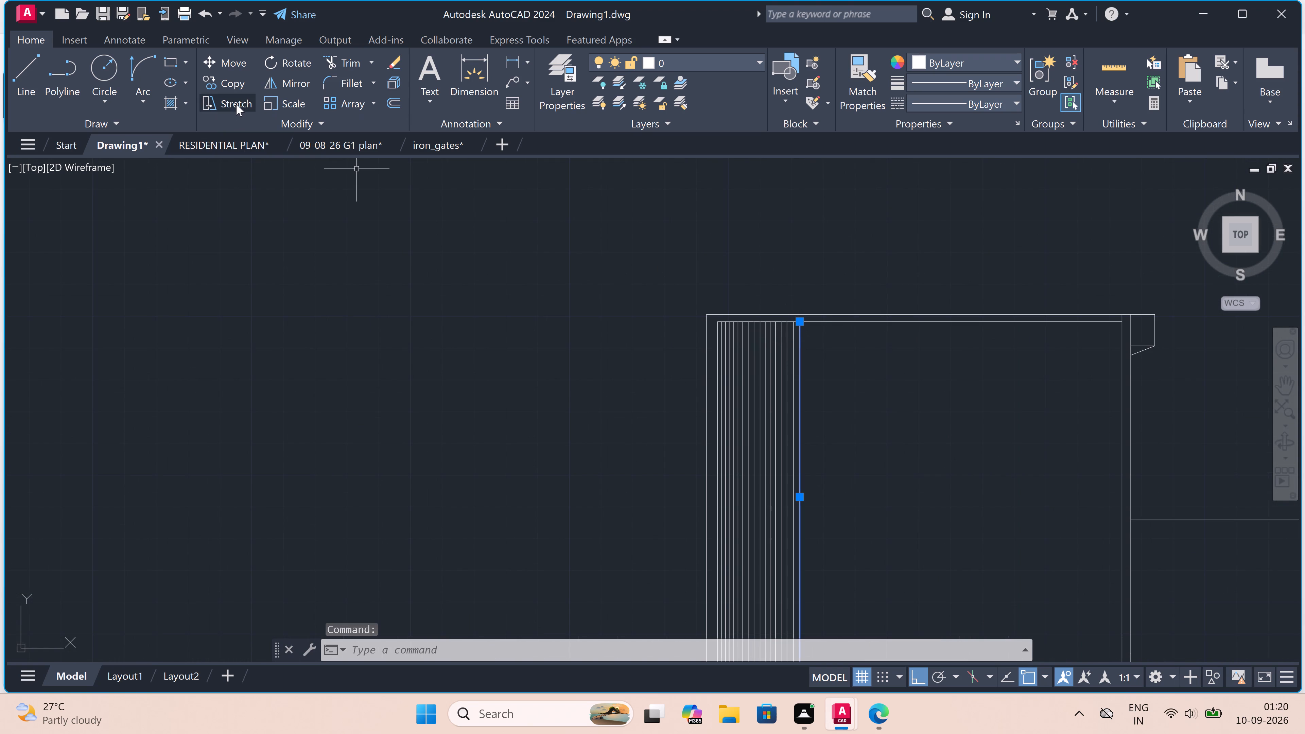
drag(228, 81, 232, 81)
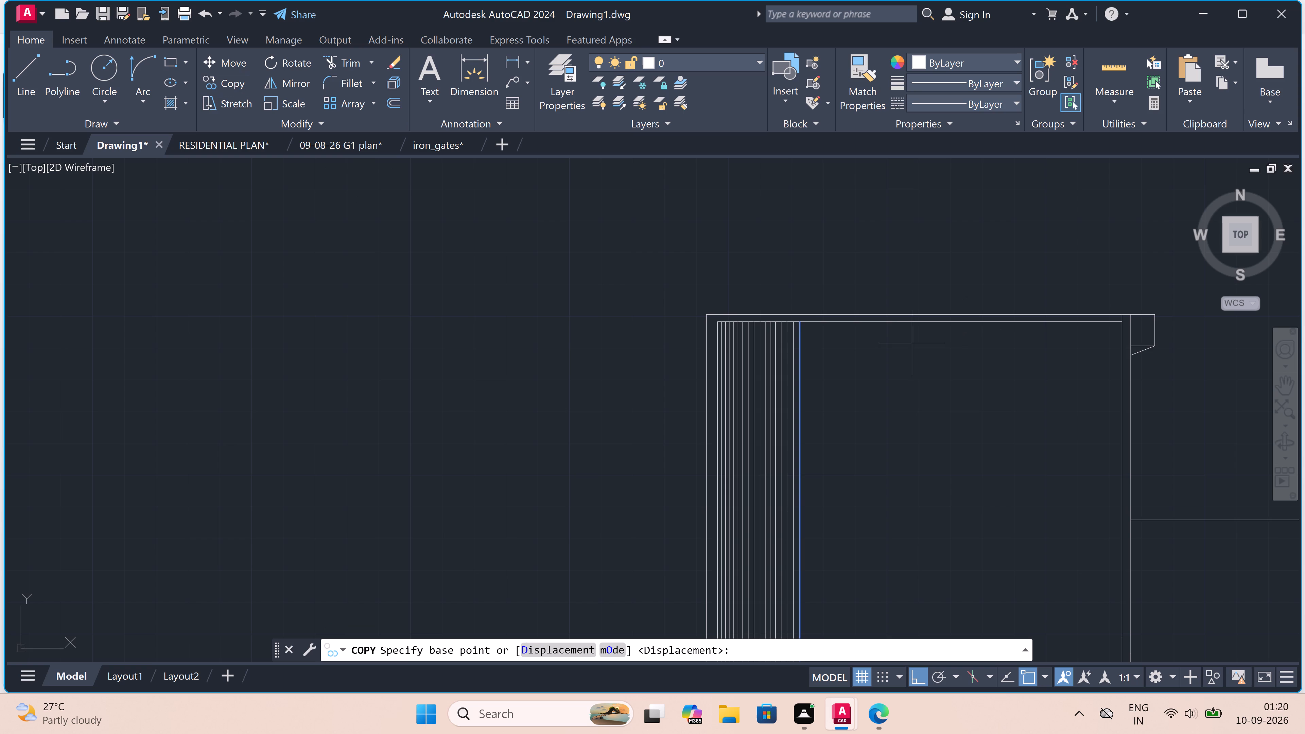
scroll(897, 324, up, 2)
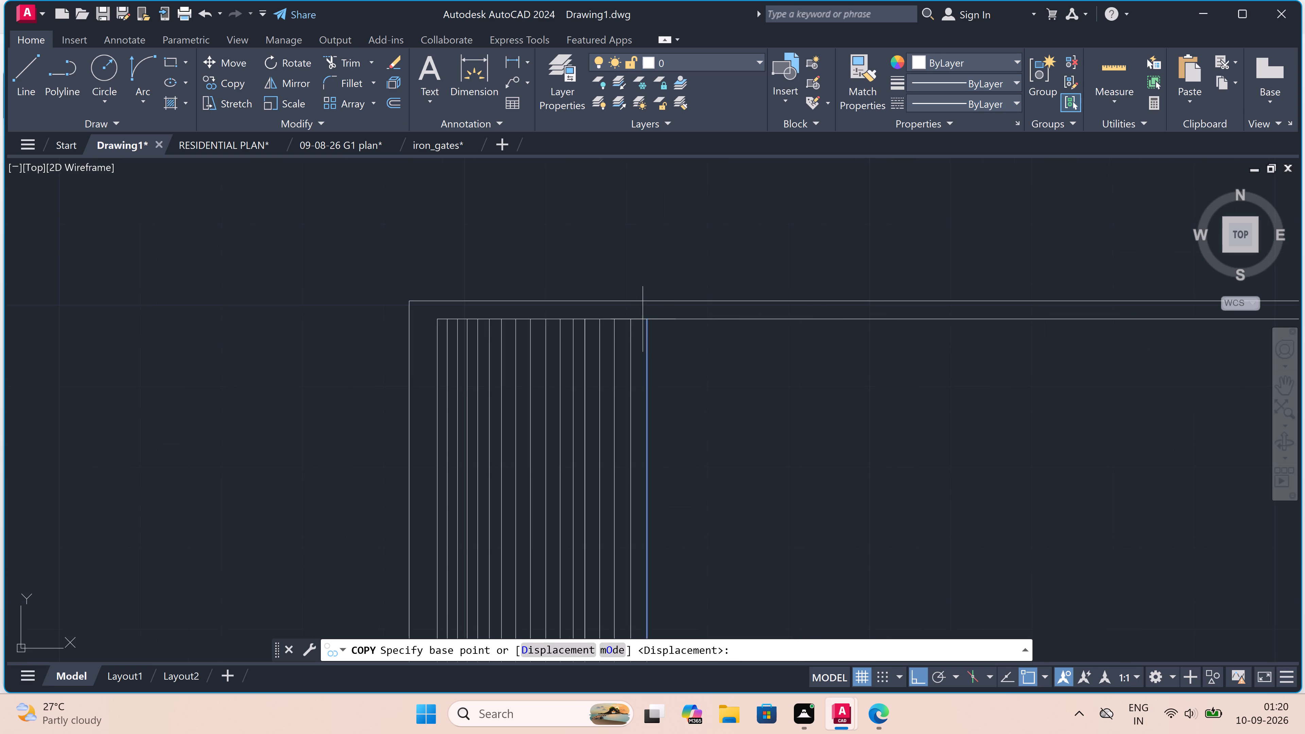
click(650, 322)
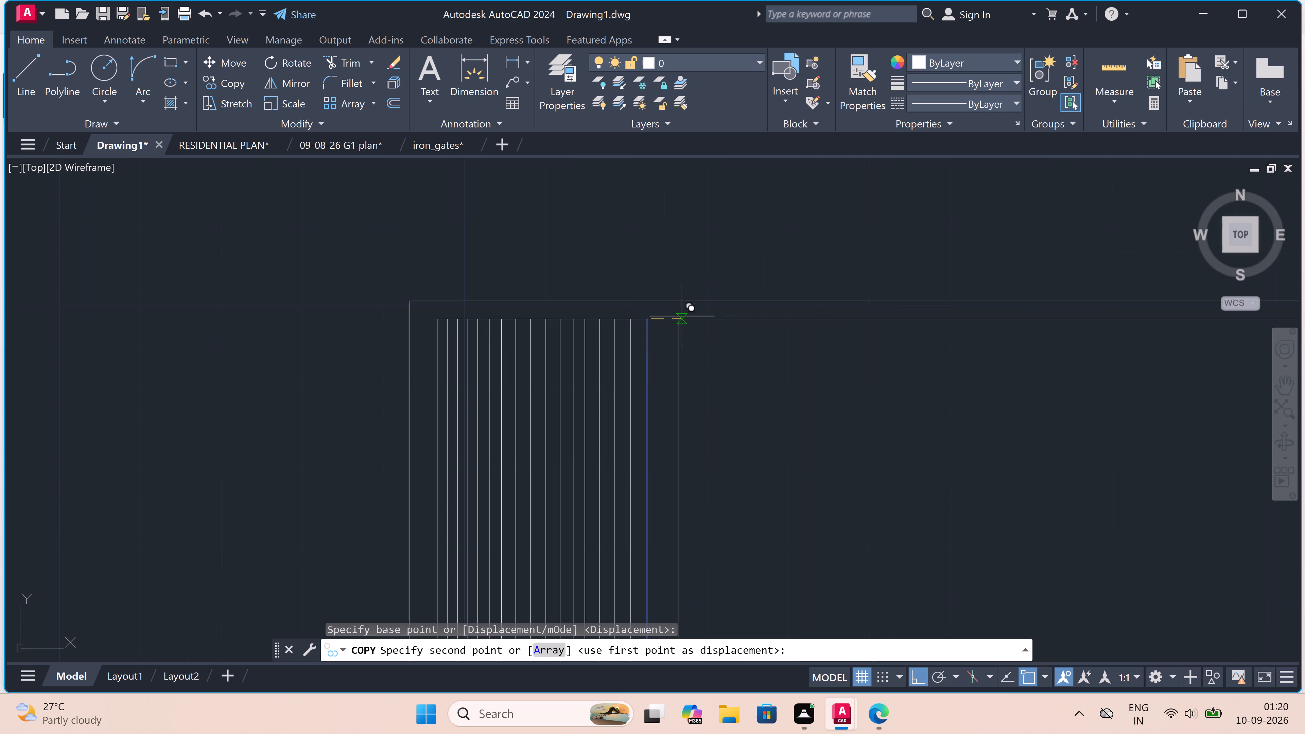
click(665, 318)
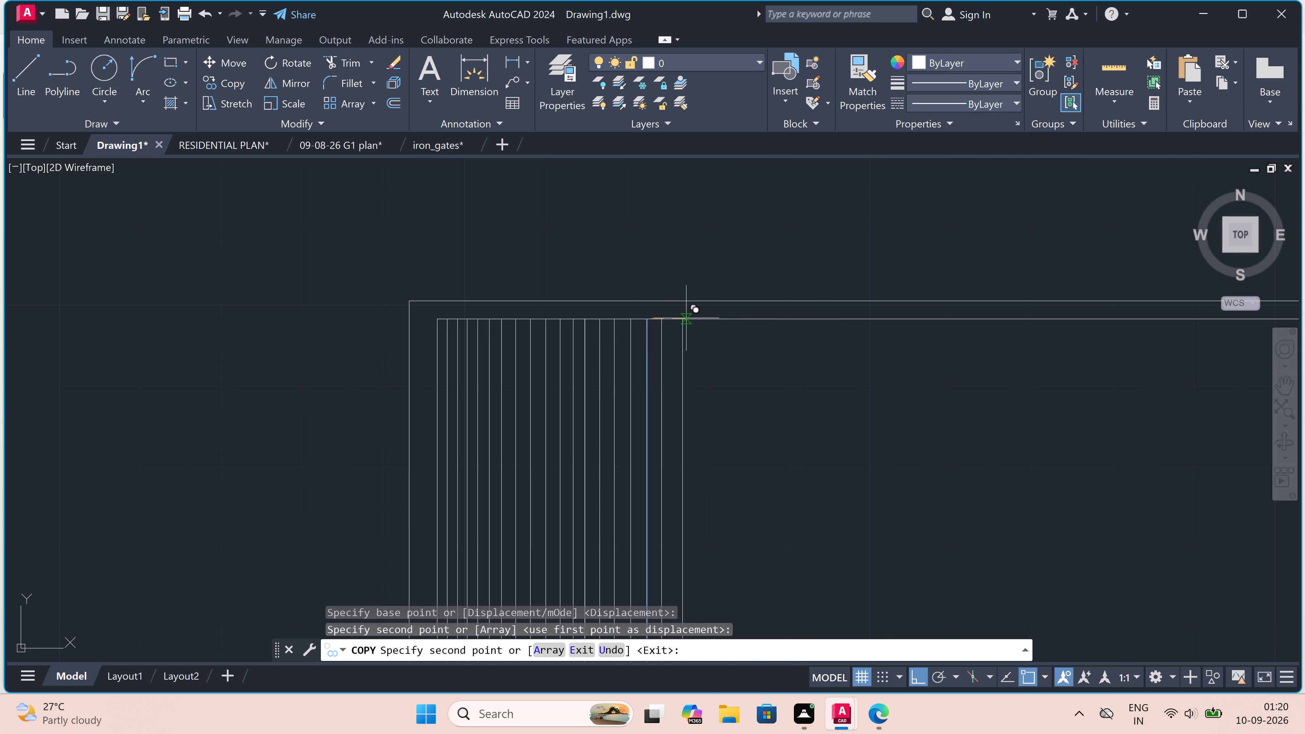
drag(683, 318, 688, 318)
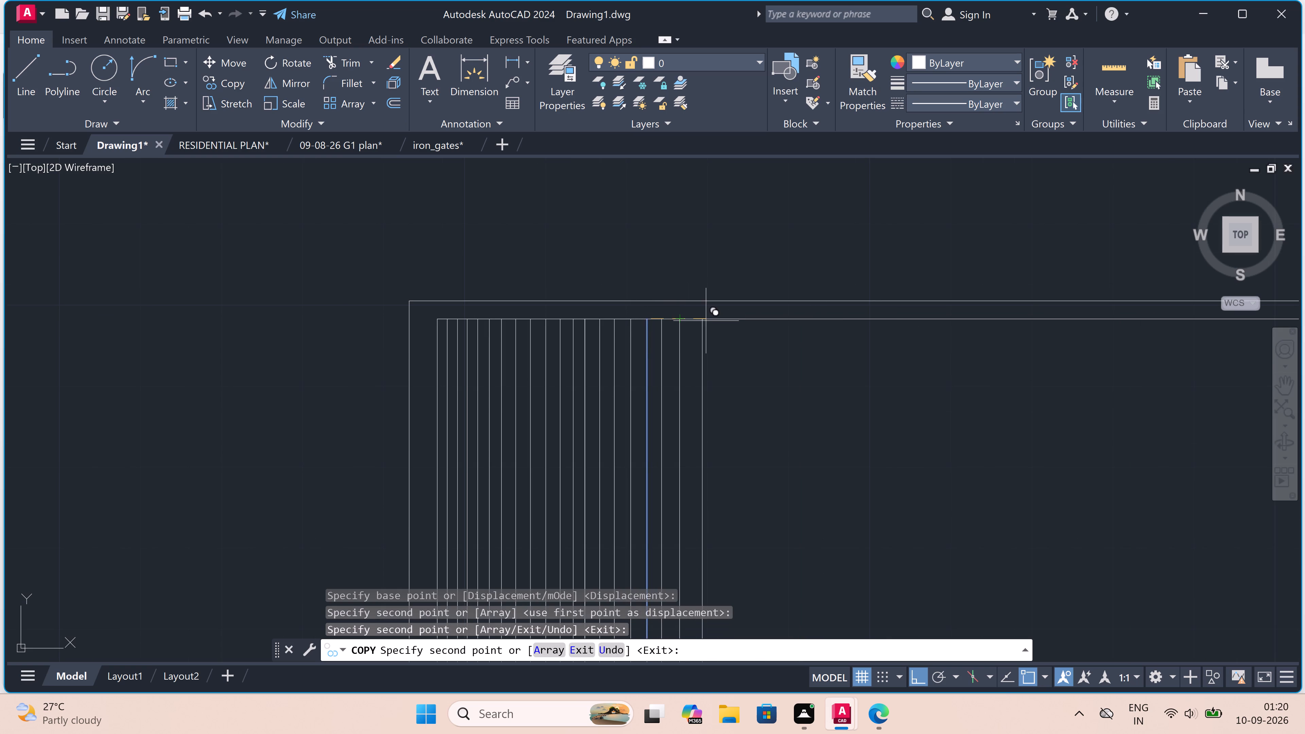
triple_click(707, 321)
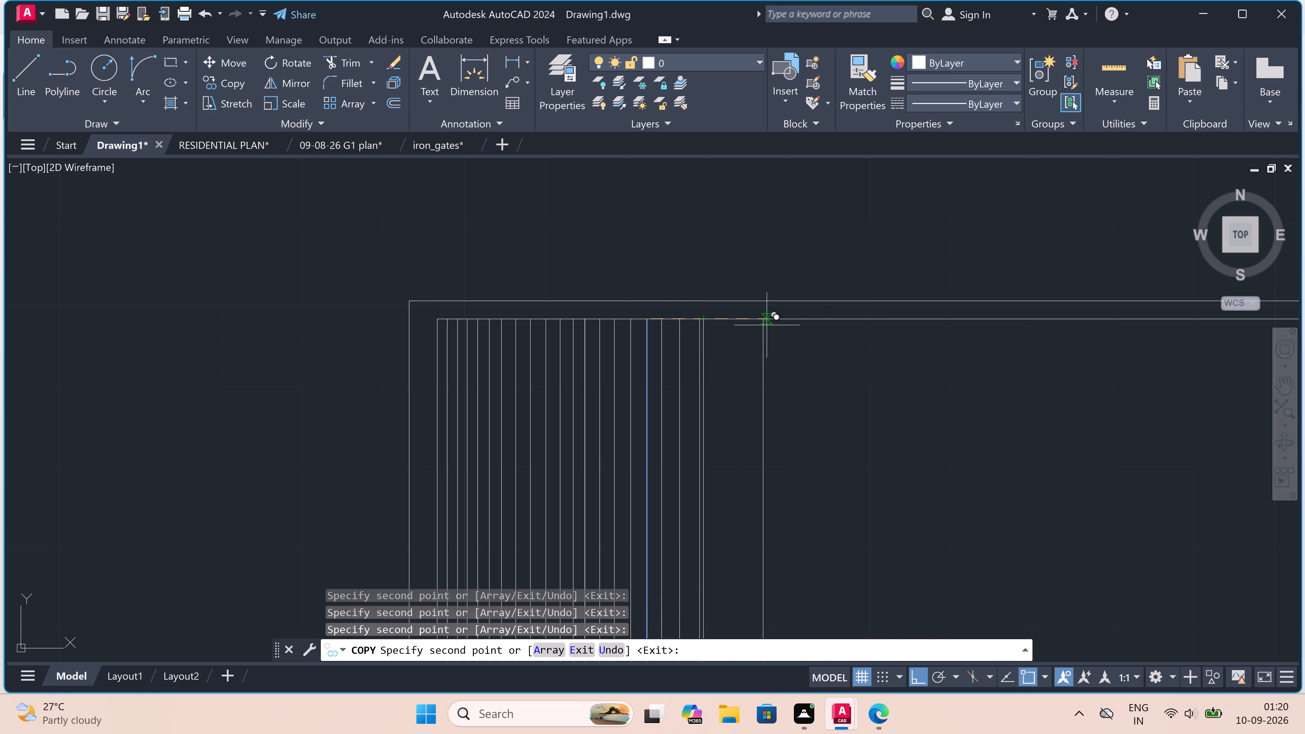
key(ctrl+z)
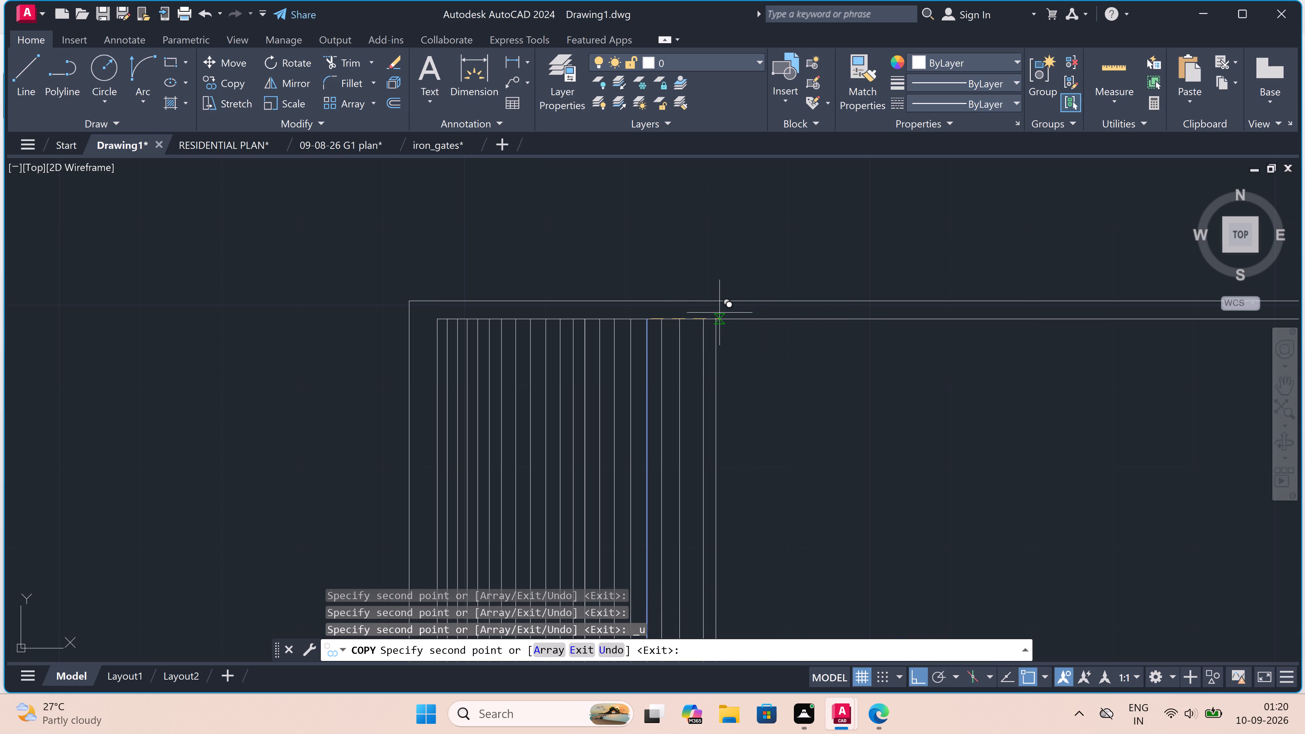
Place six more, roughly evenly spaced copies of the strip line along the frame's inner top line, continuing into the empty area.
scroll(721, 317, up, 2)
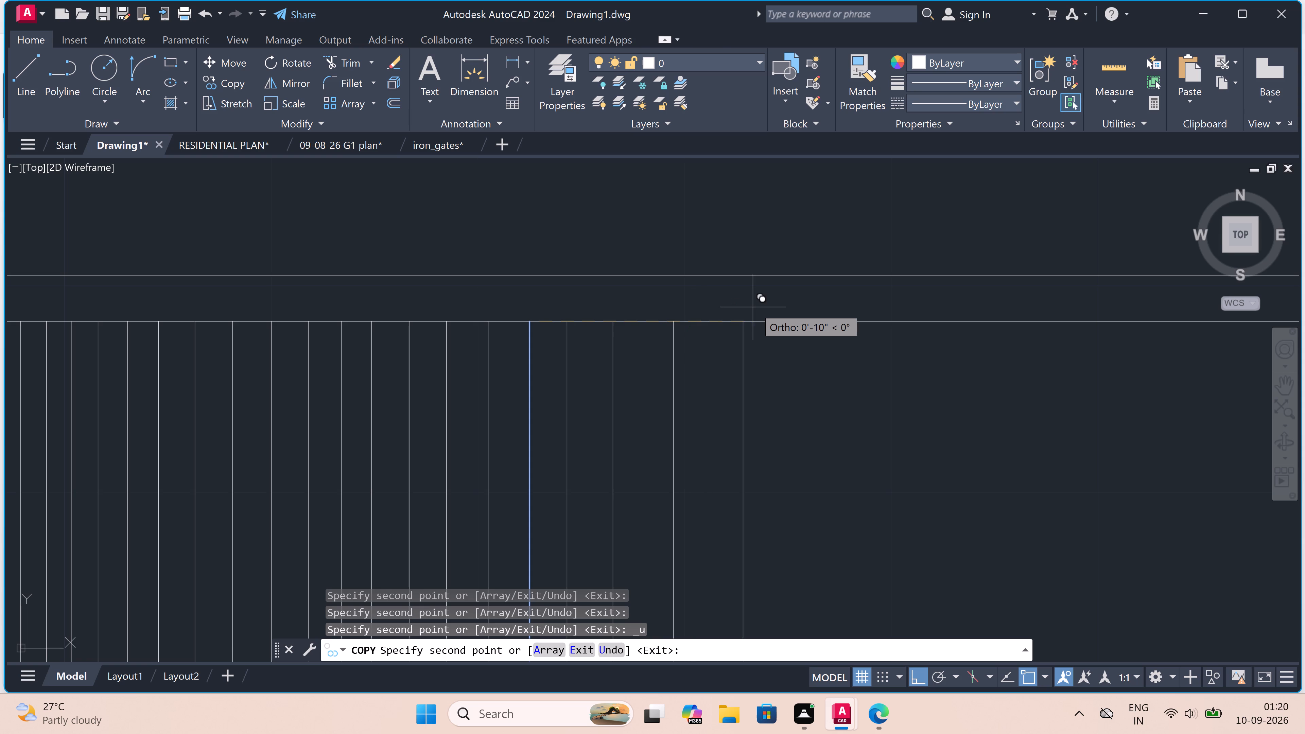
click(745, 322)
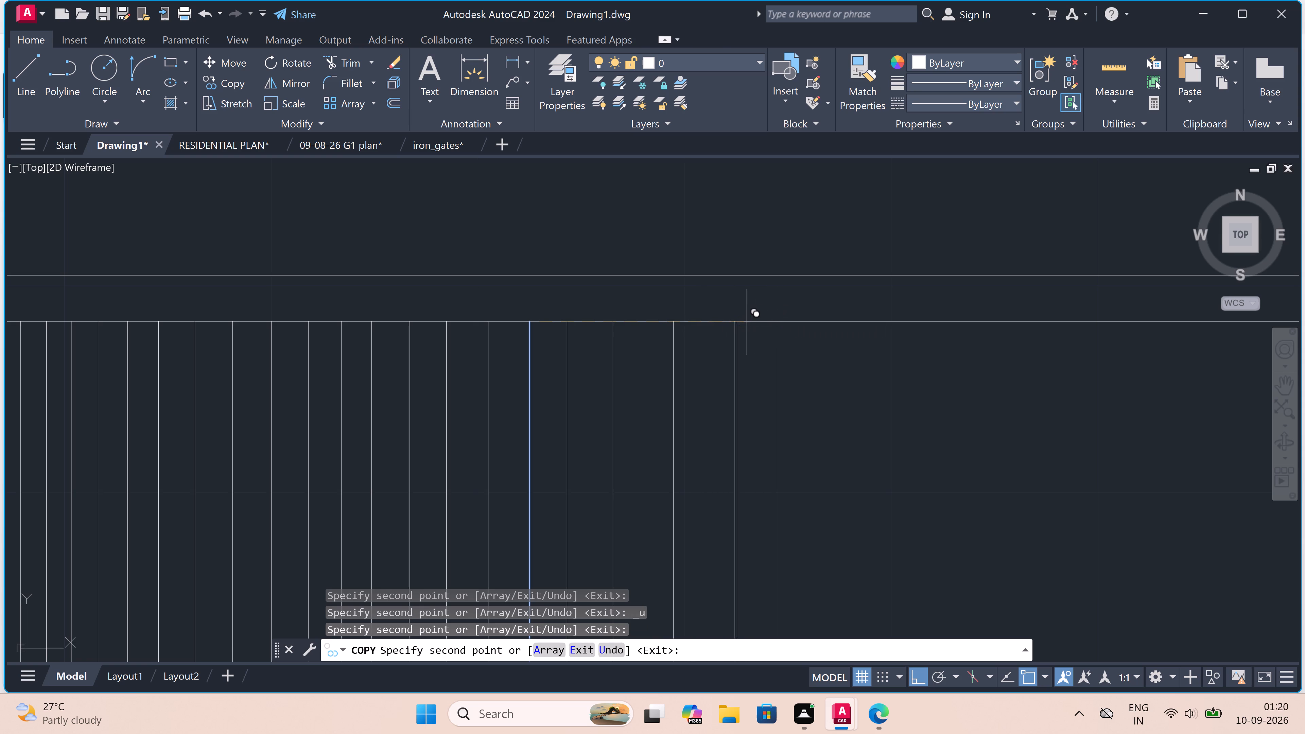
click(803, 317)
click(875, 320)
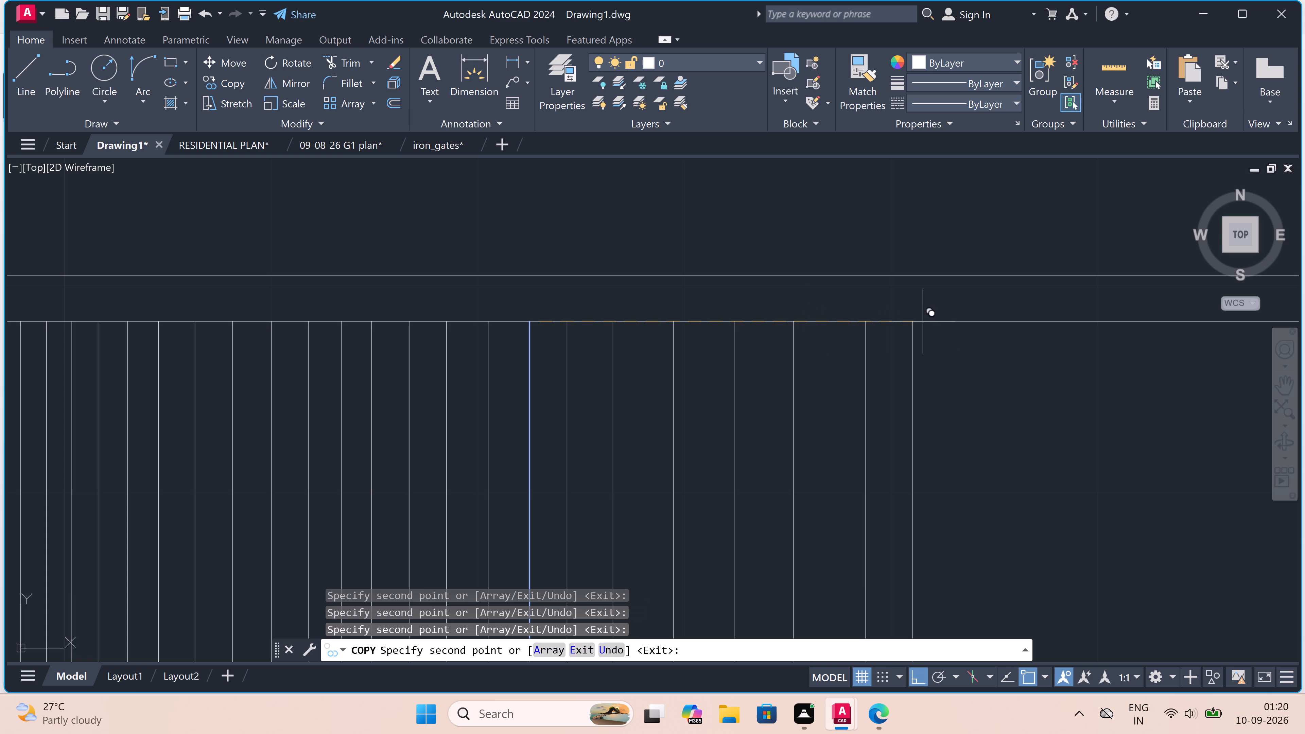
drag(938, 323, 941, 323)
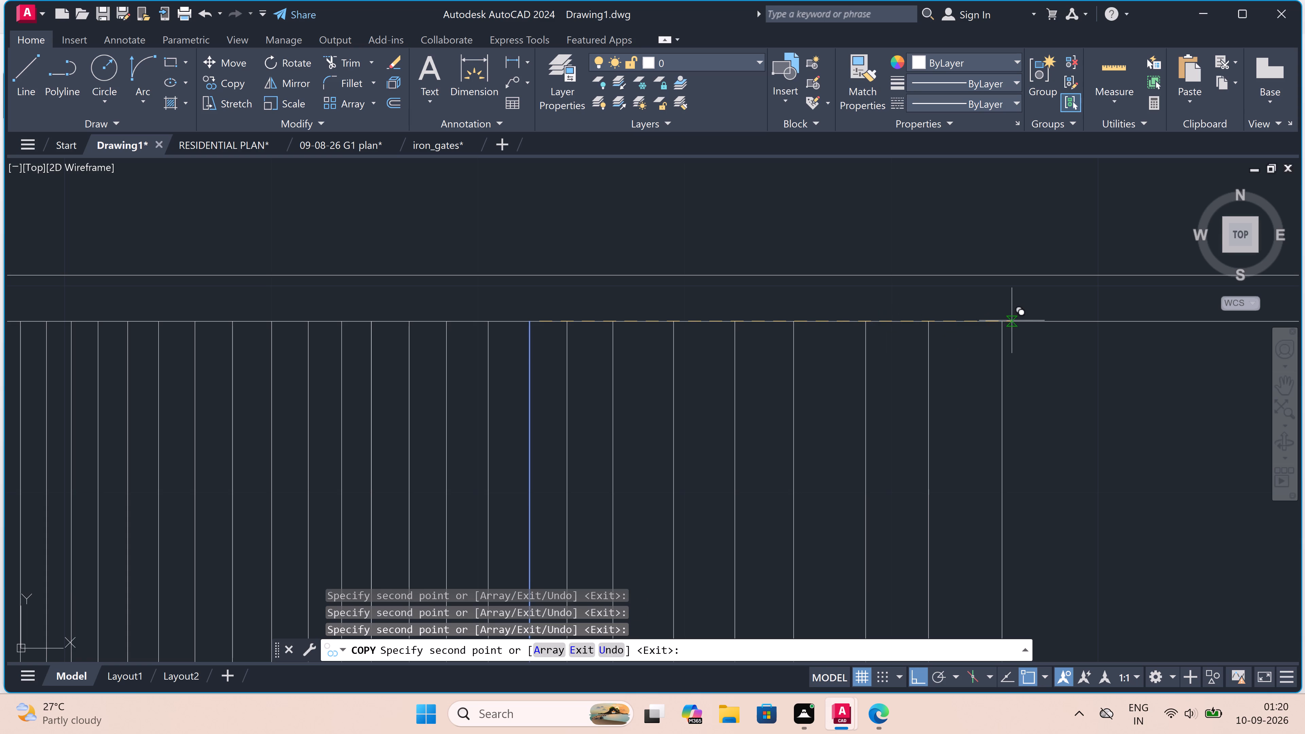
click(1001, 322)
drag(1002, 322, 1005, 322)
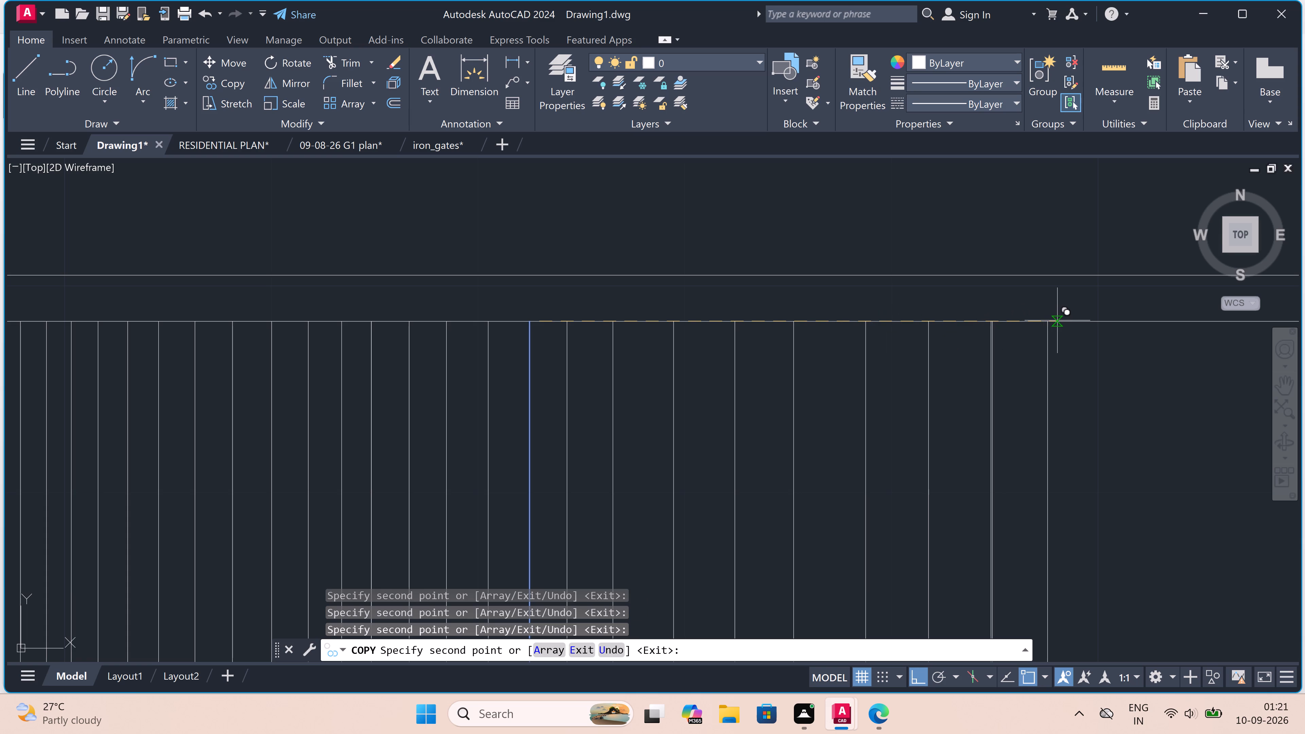
click(1065, 320)
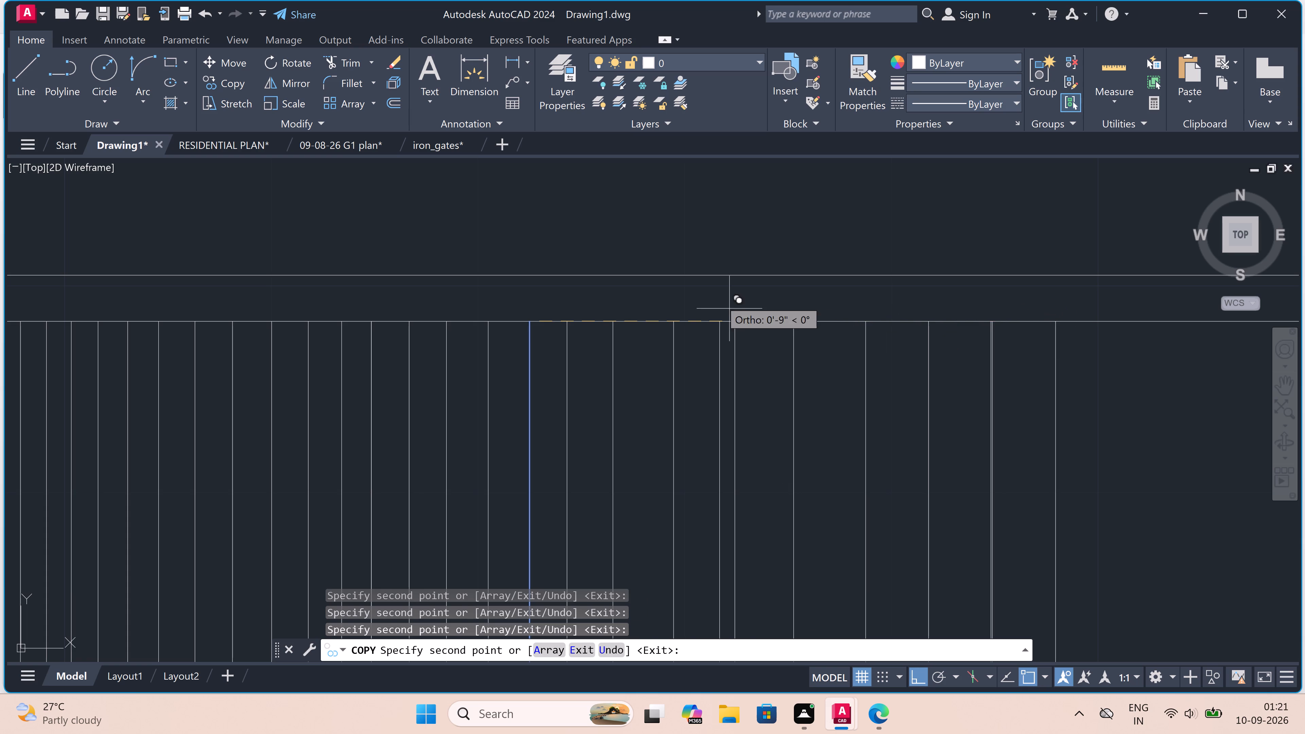
Continue the row with six further copies of the strip line at similar spacing towards the frame's far side.
scroll(718, 299, down, 5)
scroll(818, 302, up, 3)
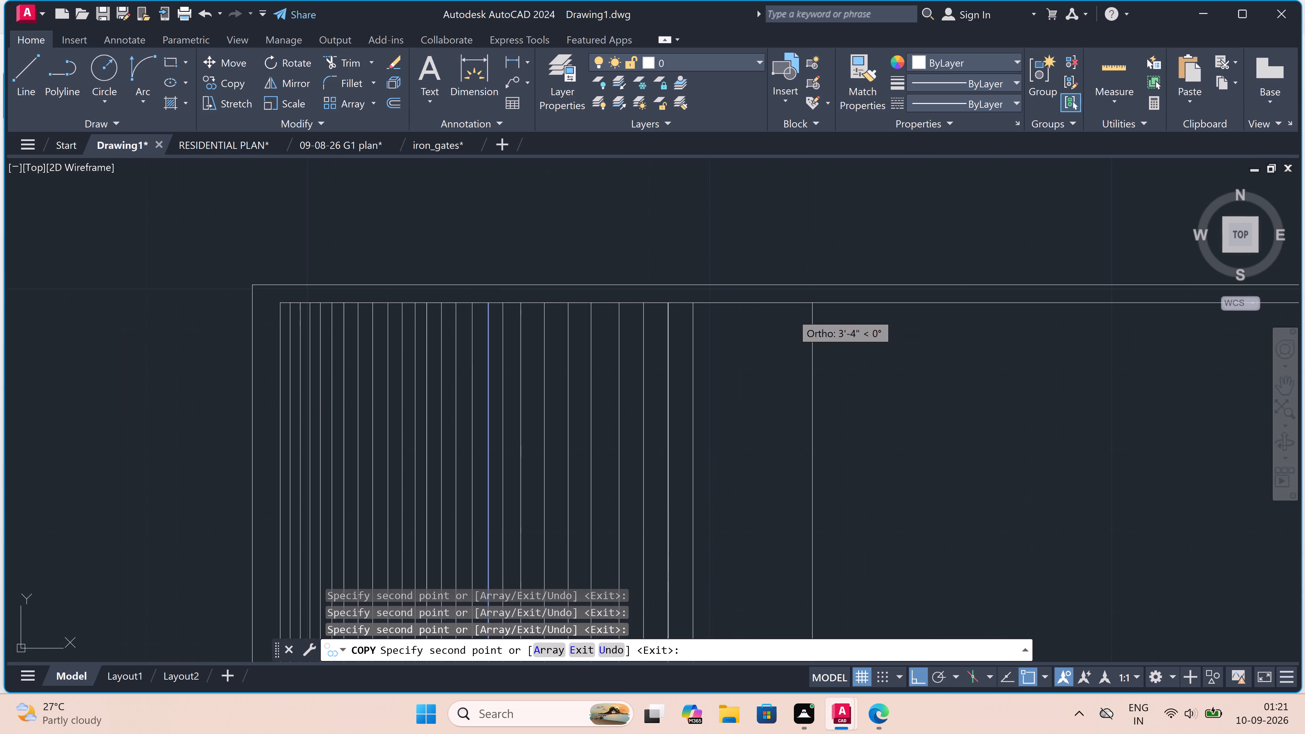
click(673, 298)
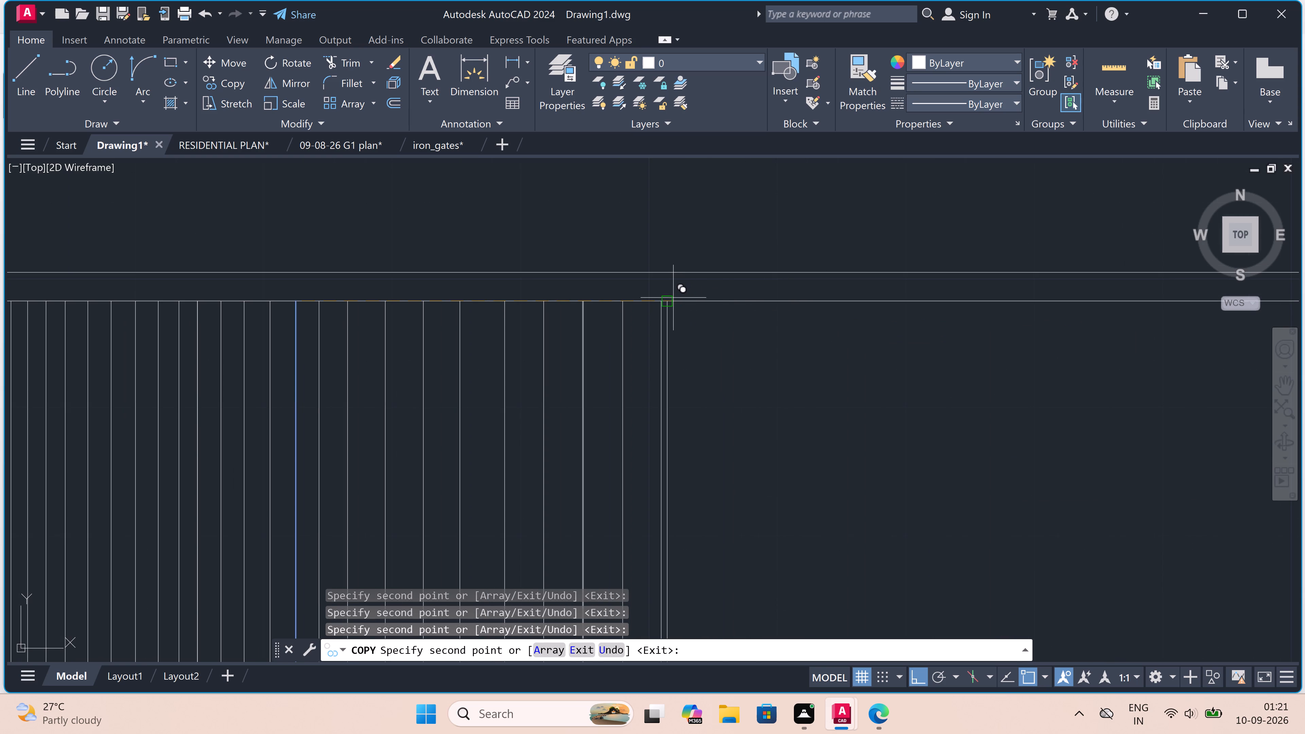
click(721, 300)
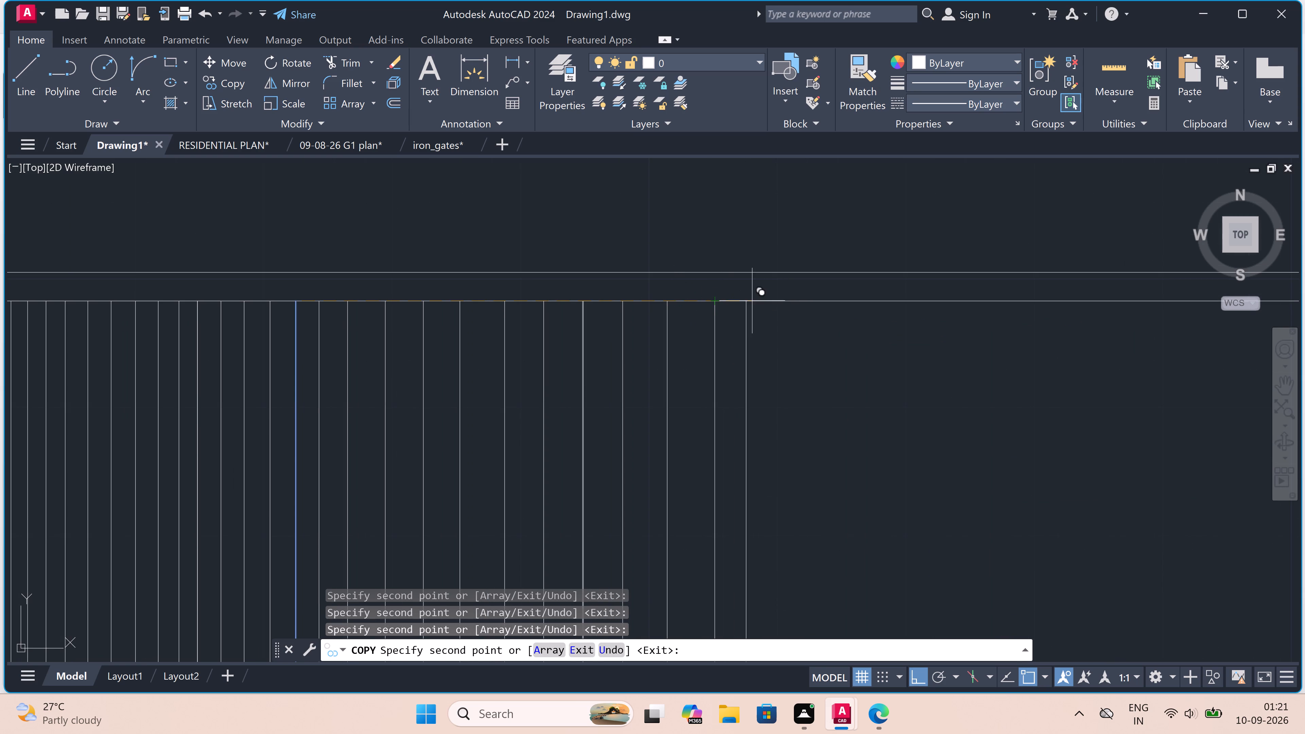
double_click(779, 298)
drag(836, 298, 842, 299)
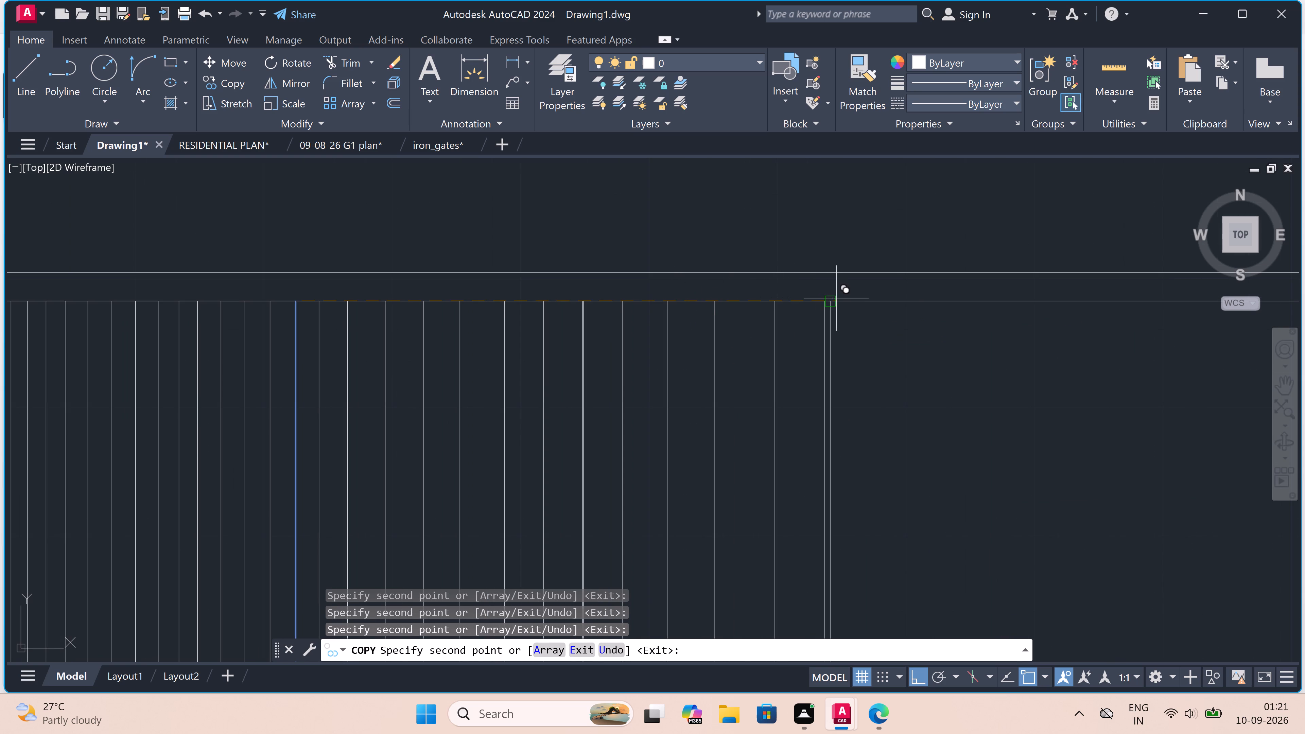
drag(888, 300, 894, 301)
double_click(947, 299)
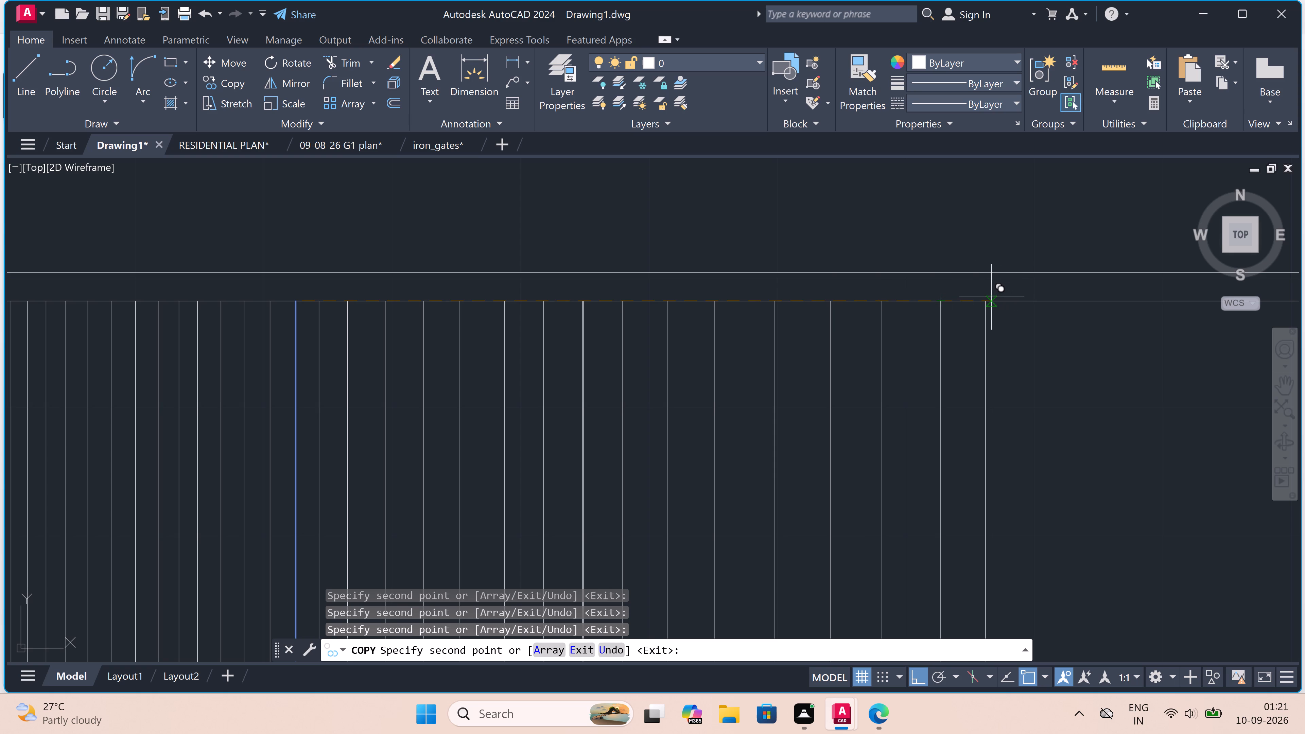
Place copies of the strip line at seven more points along the frame's inner top line, filling the wider gaps in the row.
scroll(928, 309, down, 3)
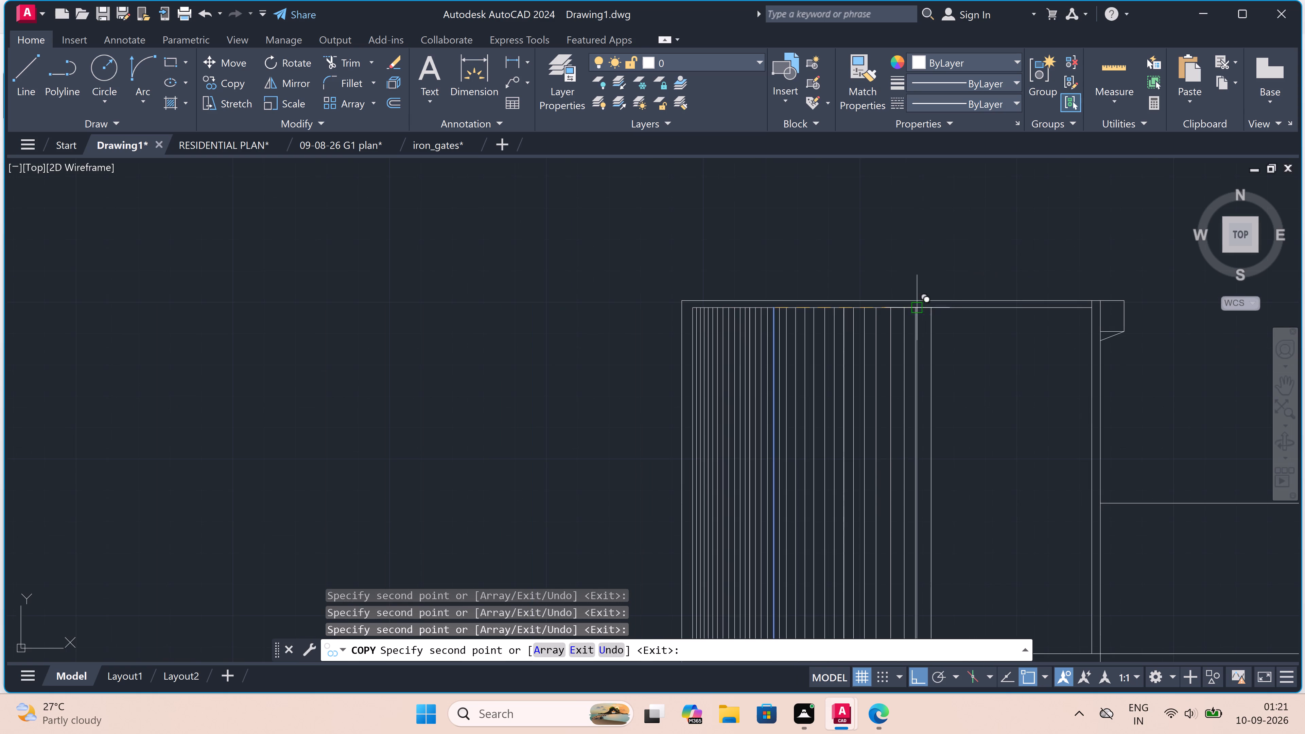
scroll(832, 313, up, 3)
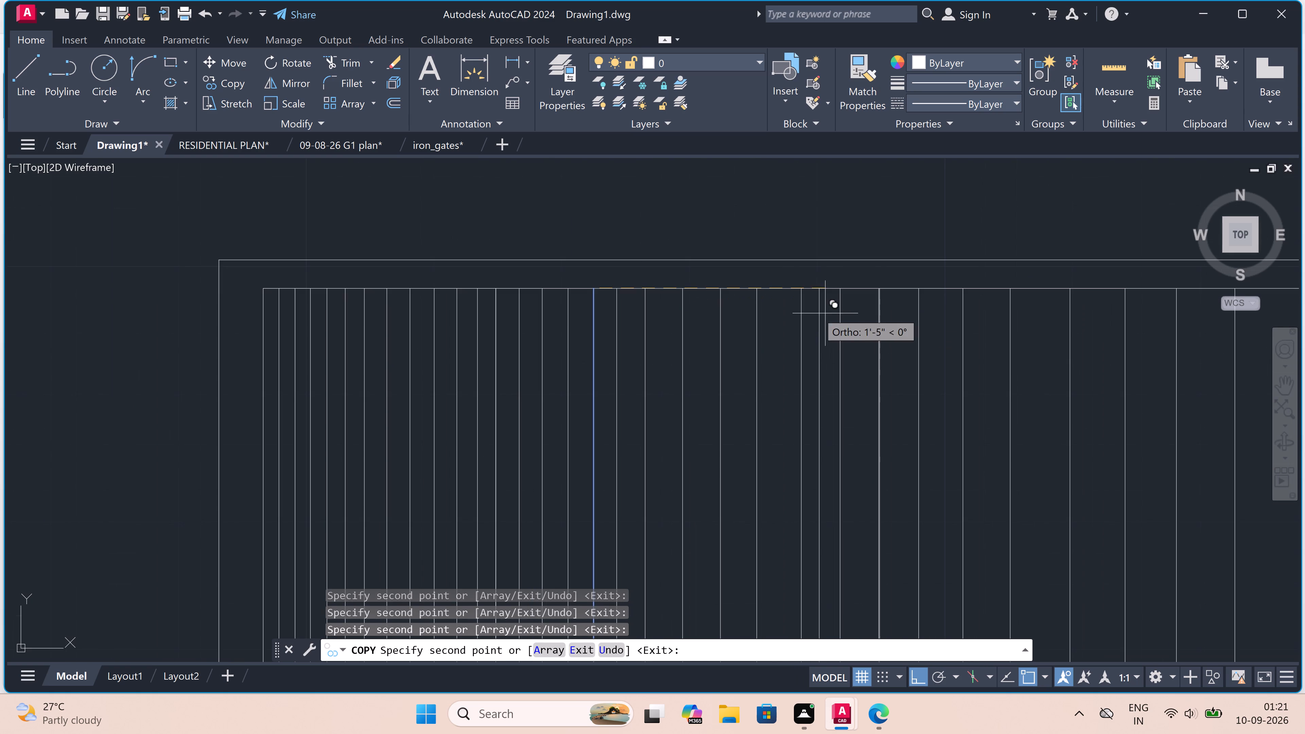
click(782, 289)
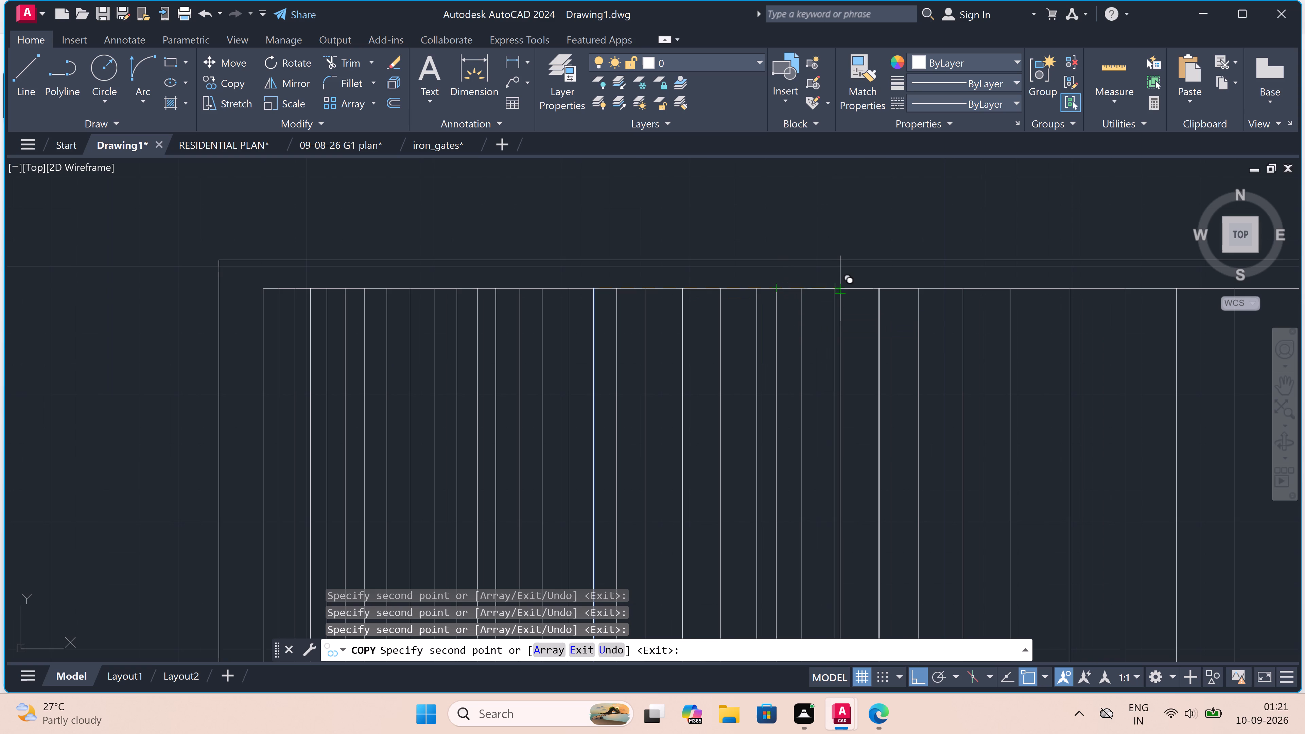
double_click(825, 285)
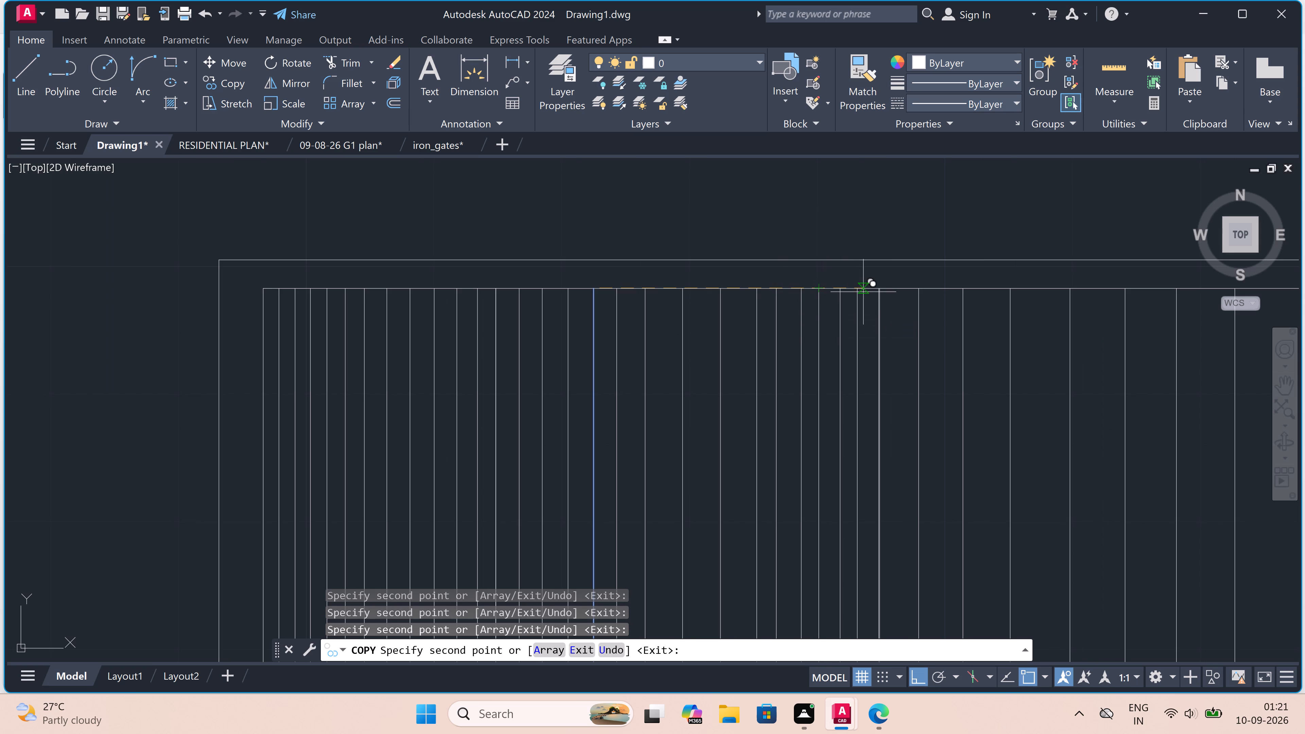
click(863, 292)
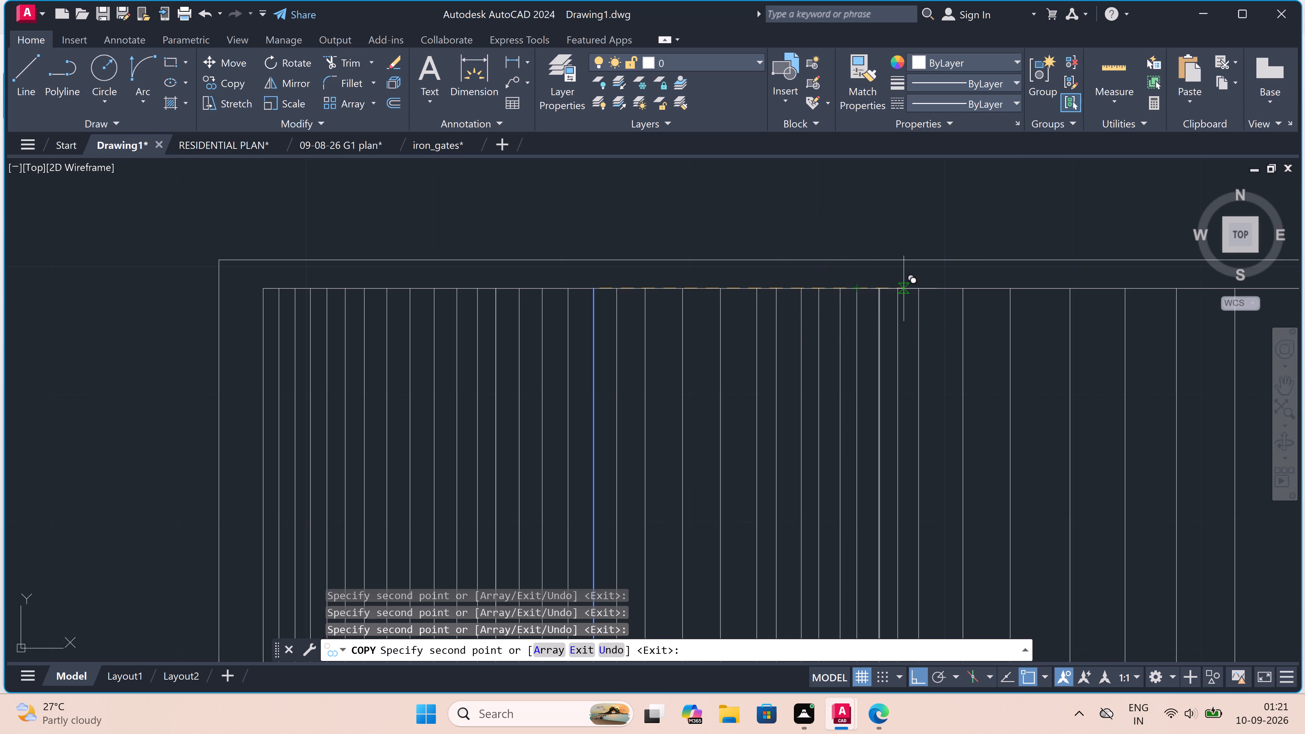
click(904, 287)
double_click(949, 285)
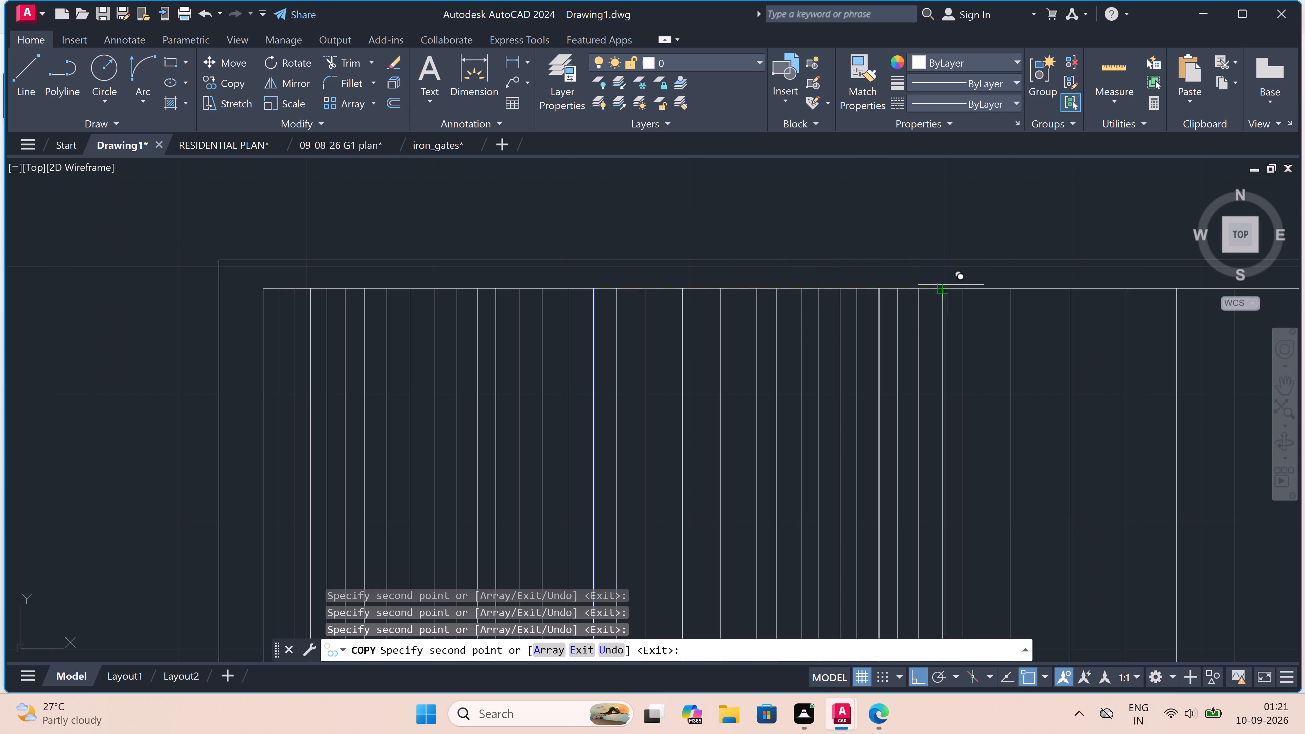
double_click(991, 286)
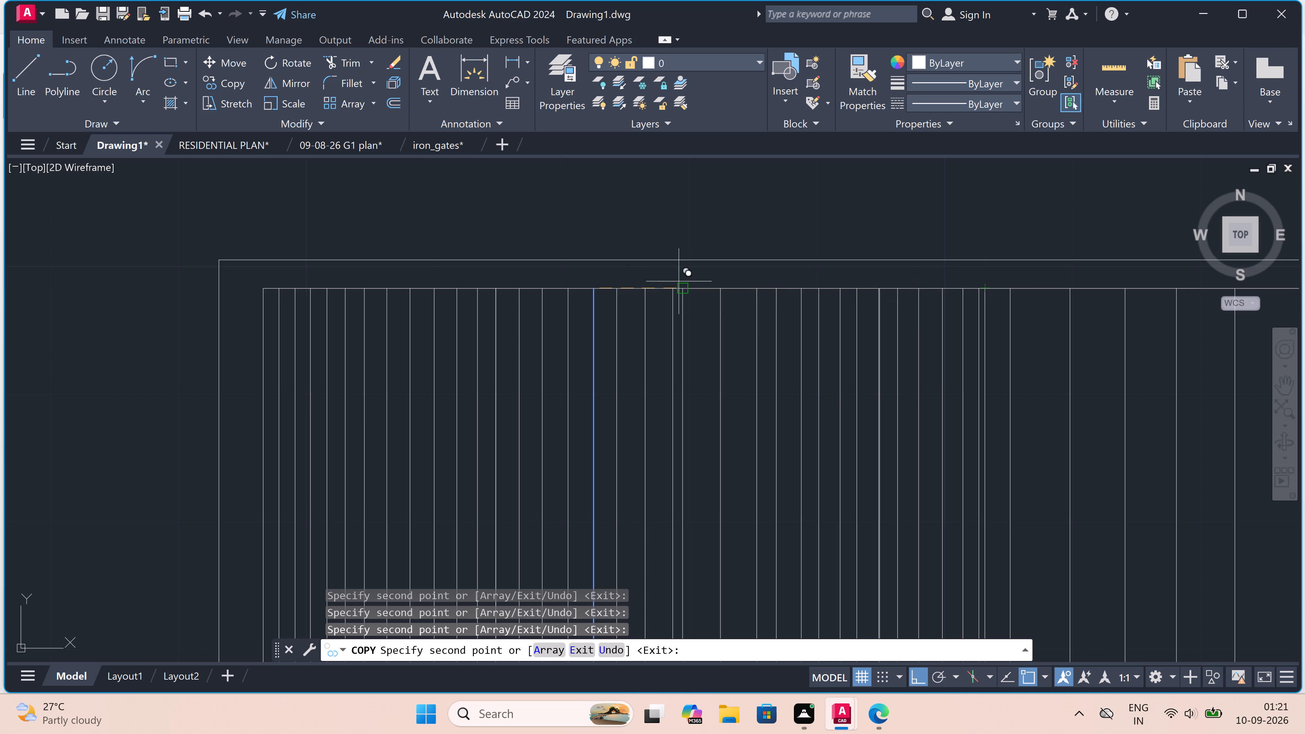
double_click(670, 290)
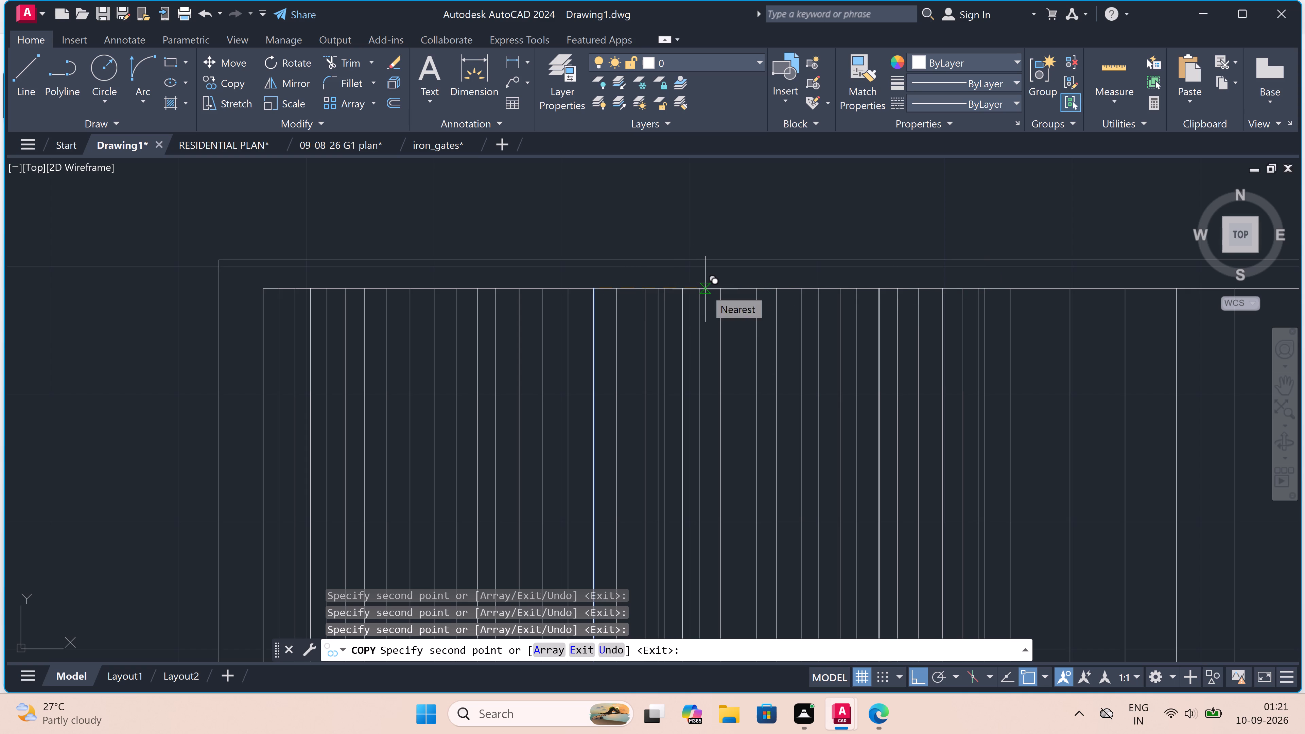
scroll(705, 286, down, 4)
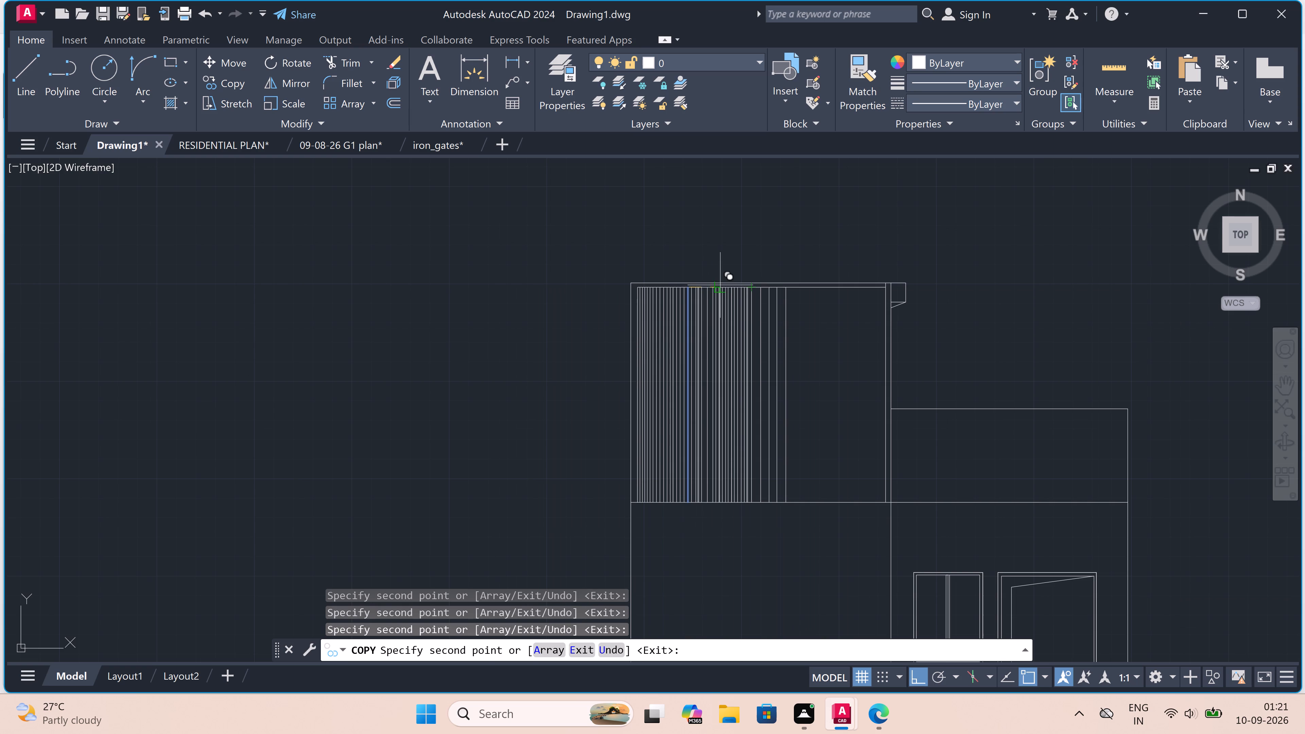
scroll(710, 282, up, 3)
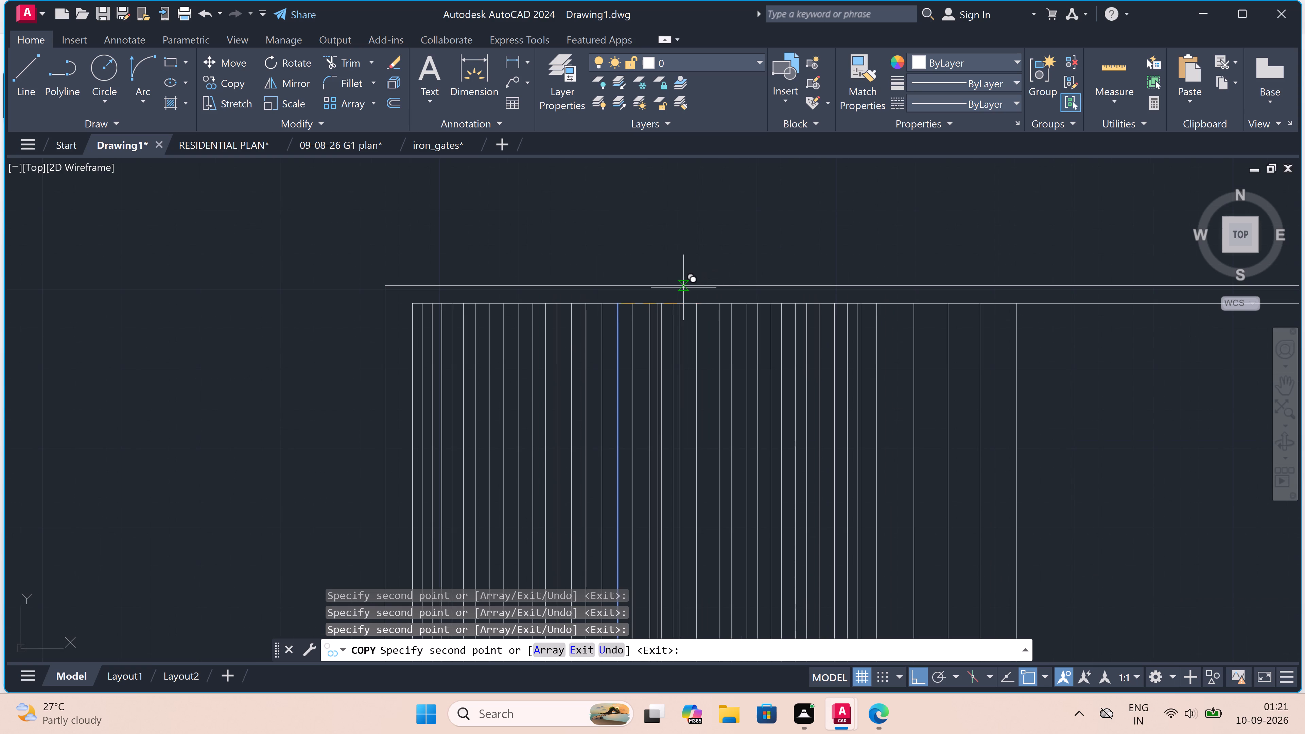
key(Escape)
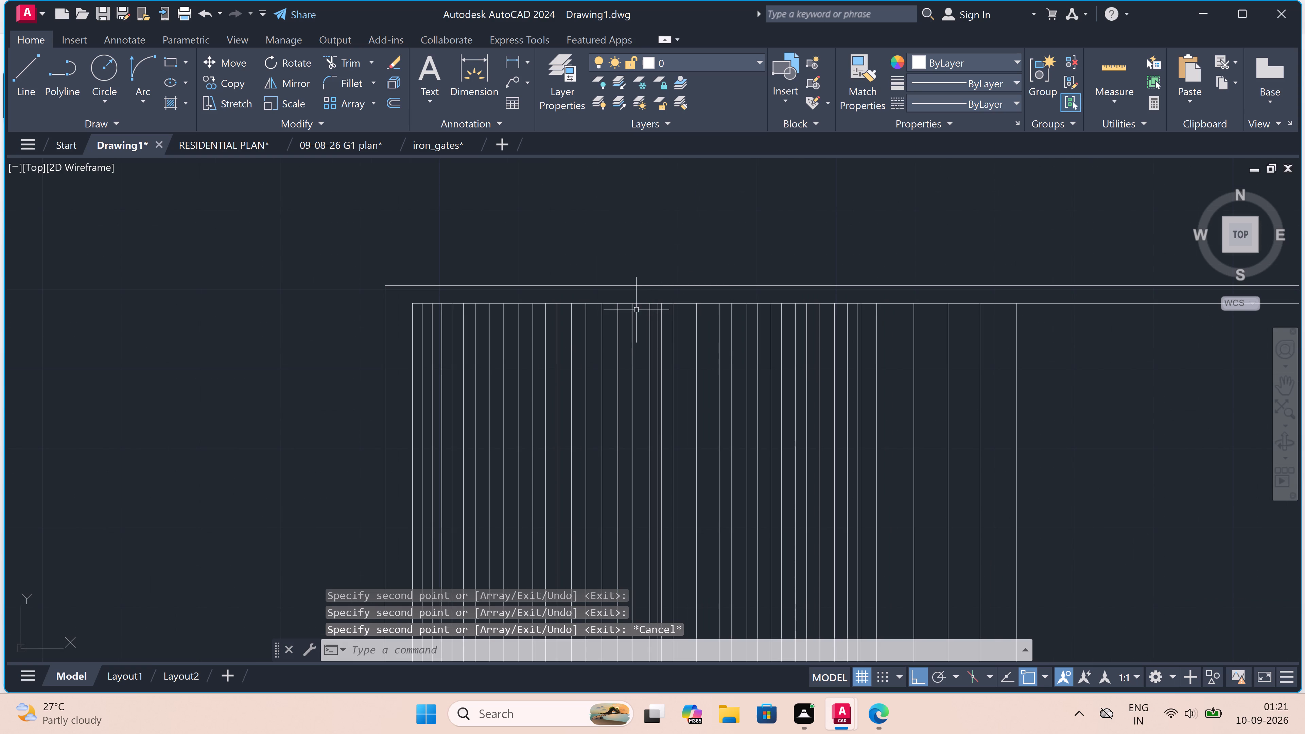
Copy a strip line near the row's middle from its top end to four points in the remaining gaps along the inner top line.
click(633, 308)
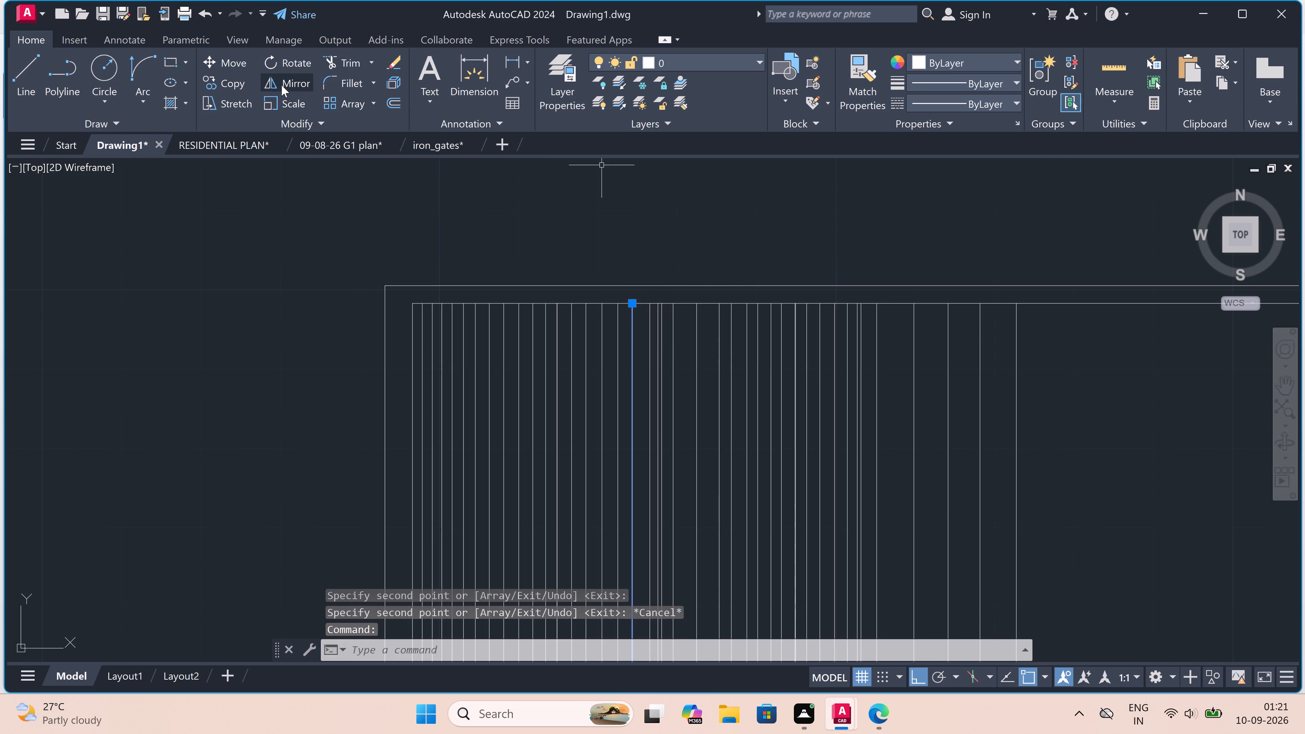
click(242, 77)
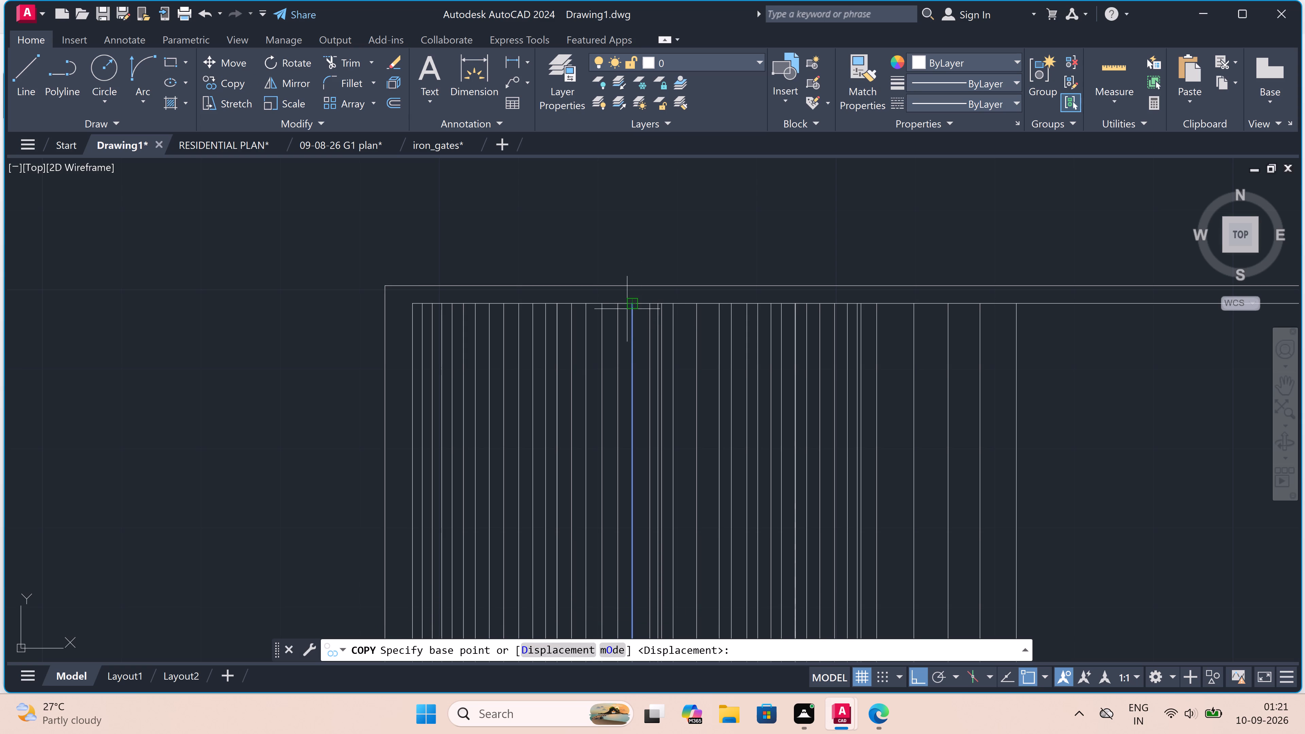
drag(630, 299, 638, 299)
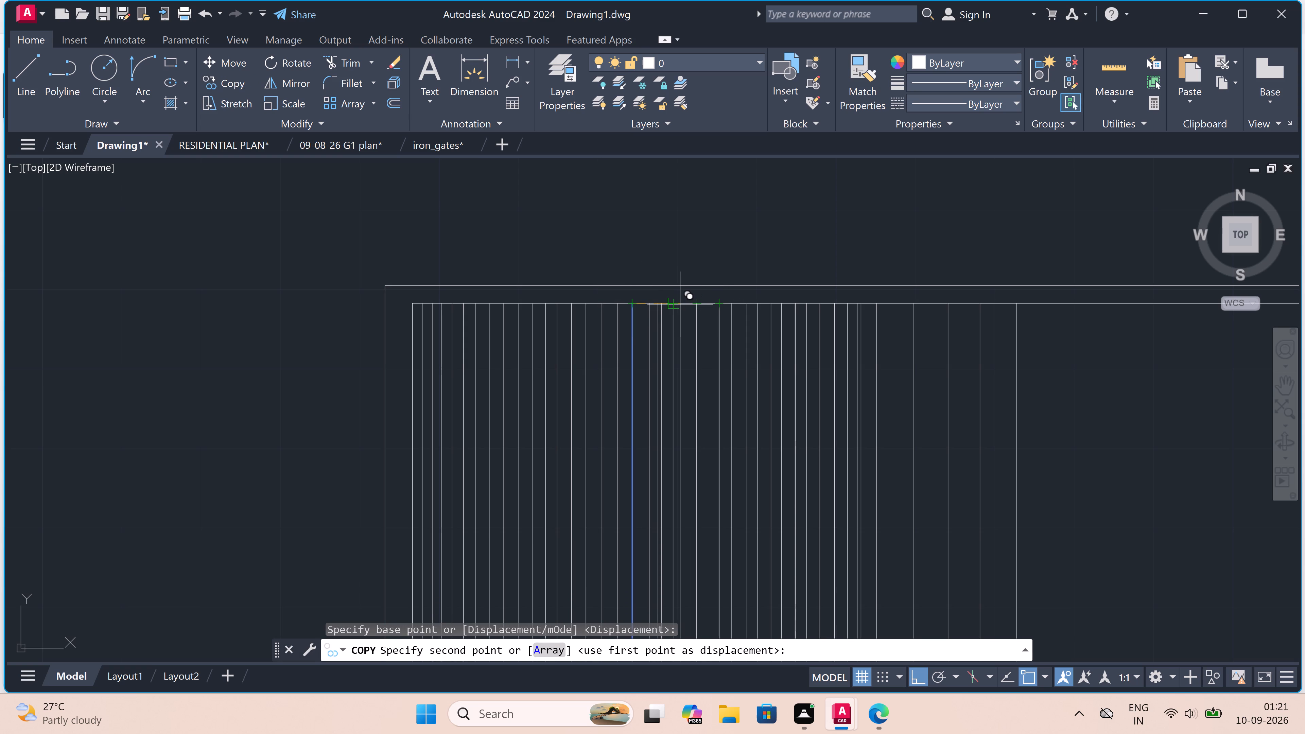
double_click(707, 308)
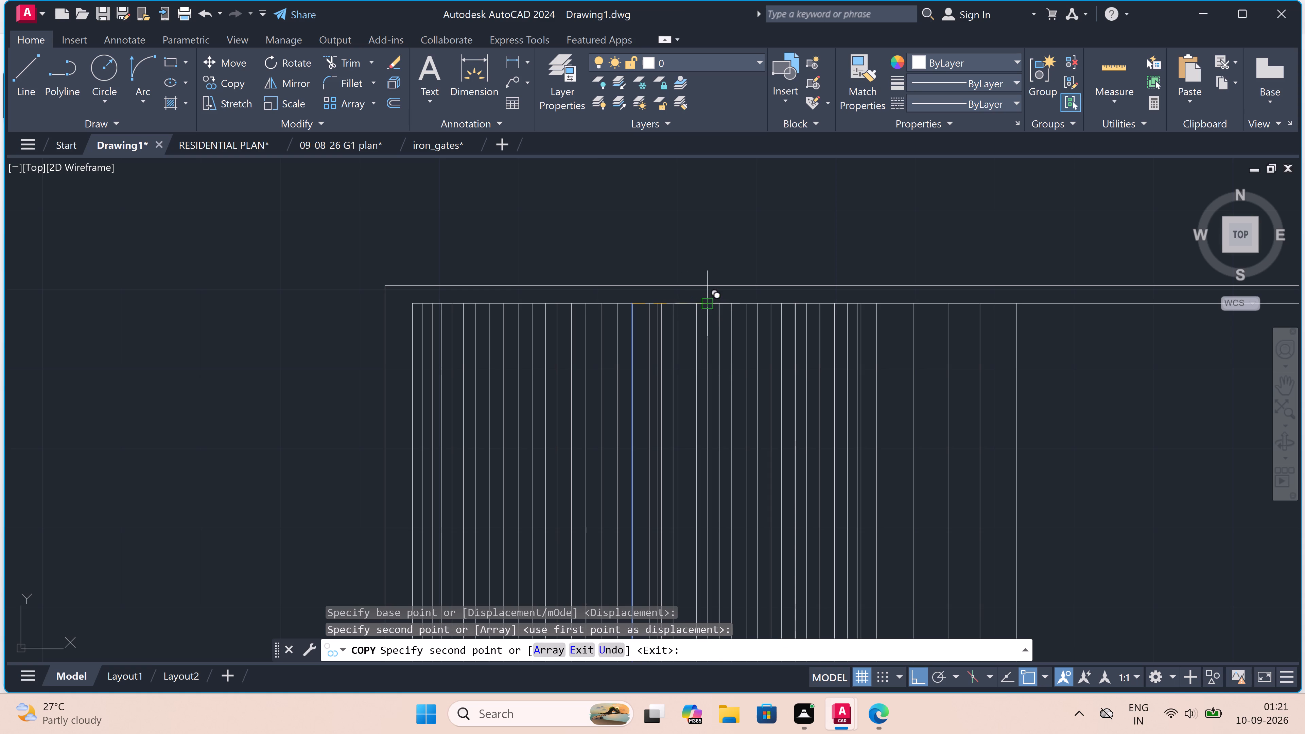
click(684, 302)
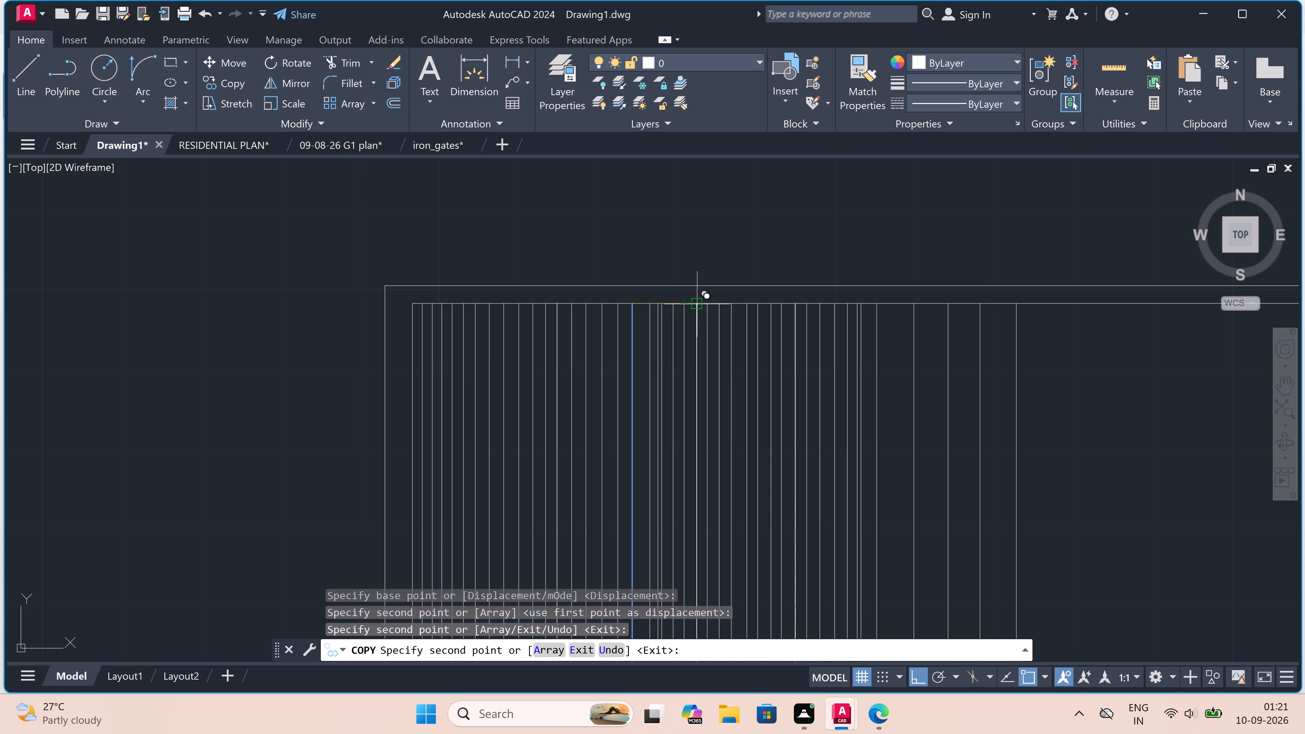
scroll(714, 300, down, 3)
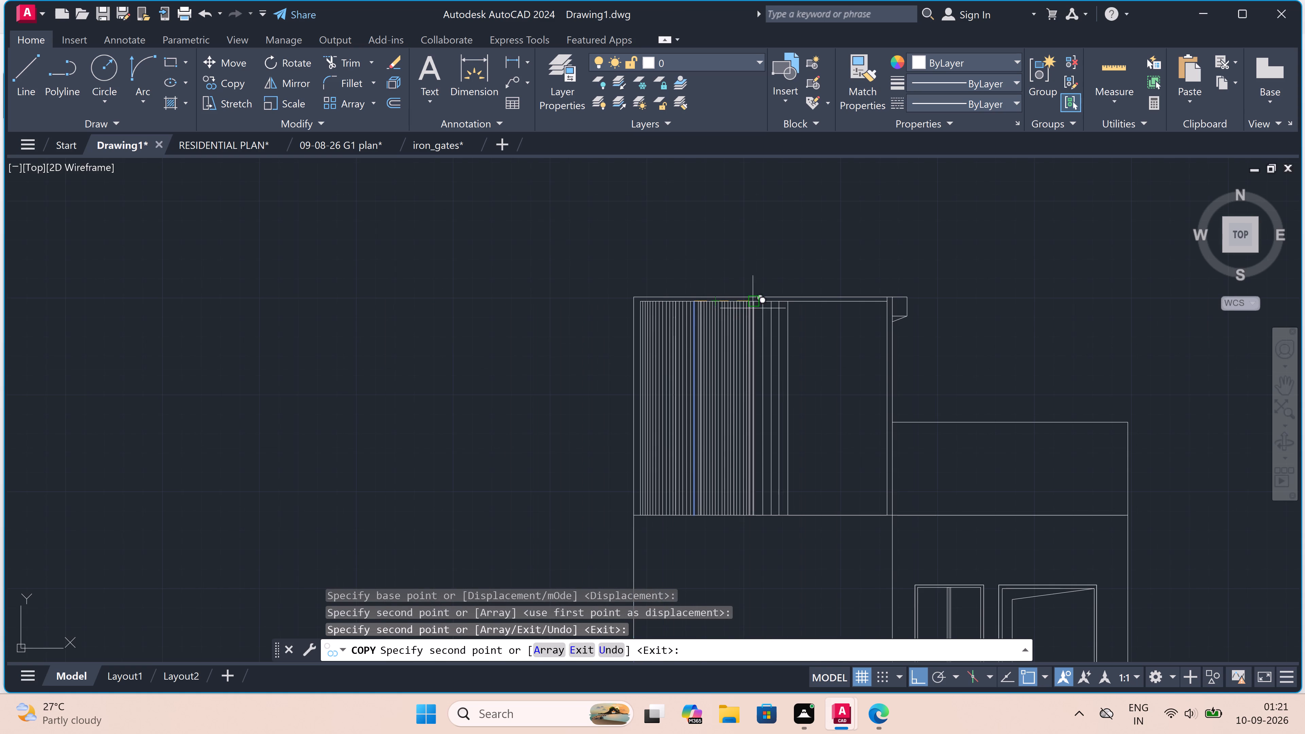
scroll(756, 307, up, 3)
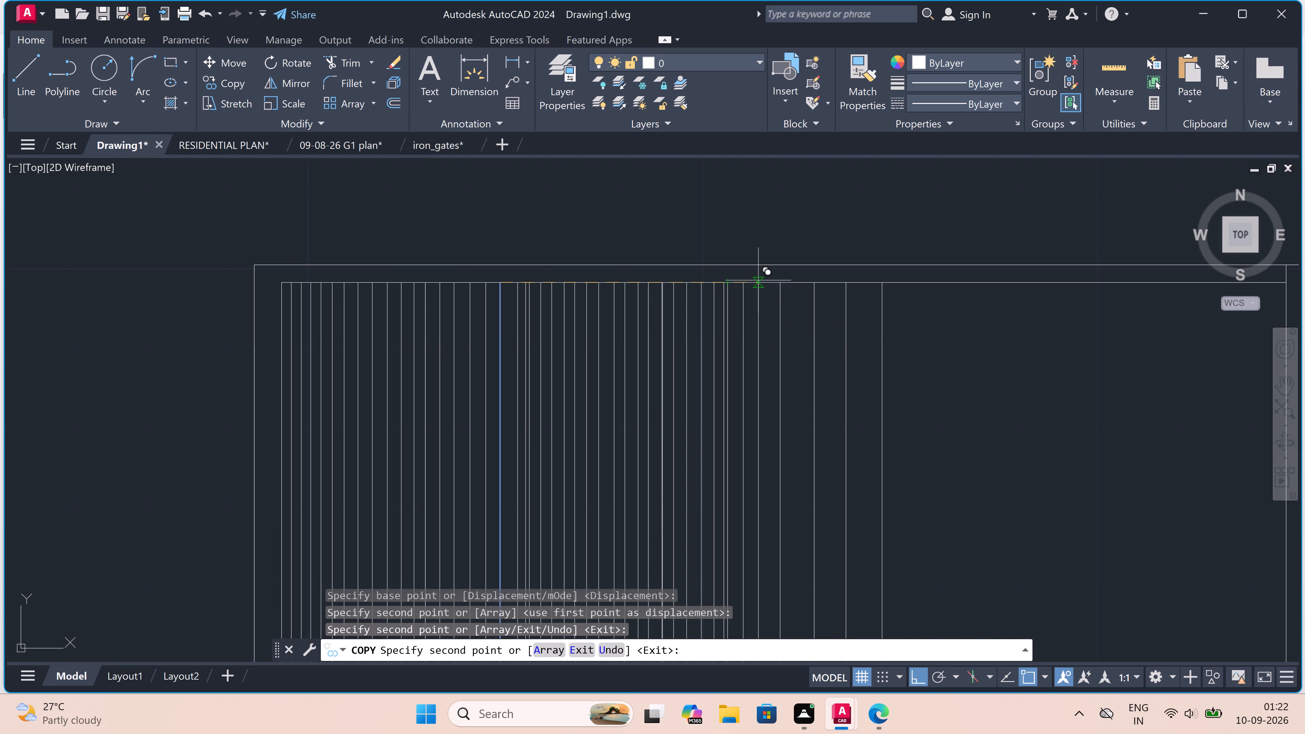
double_click(752, 281)
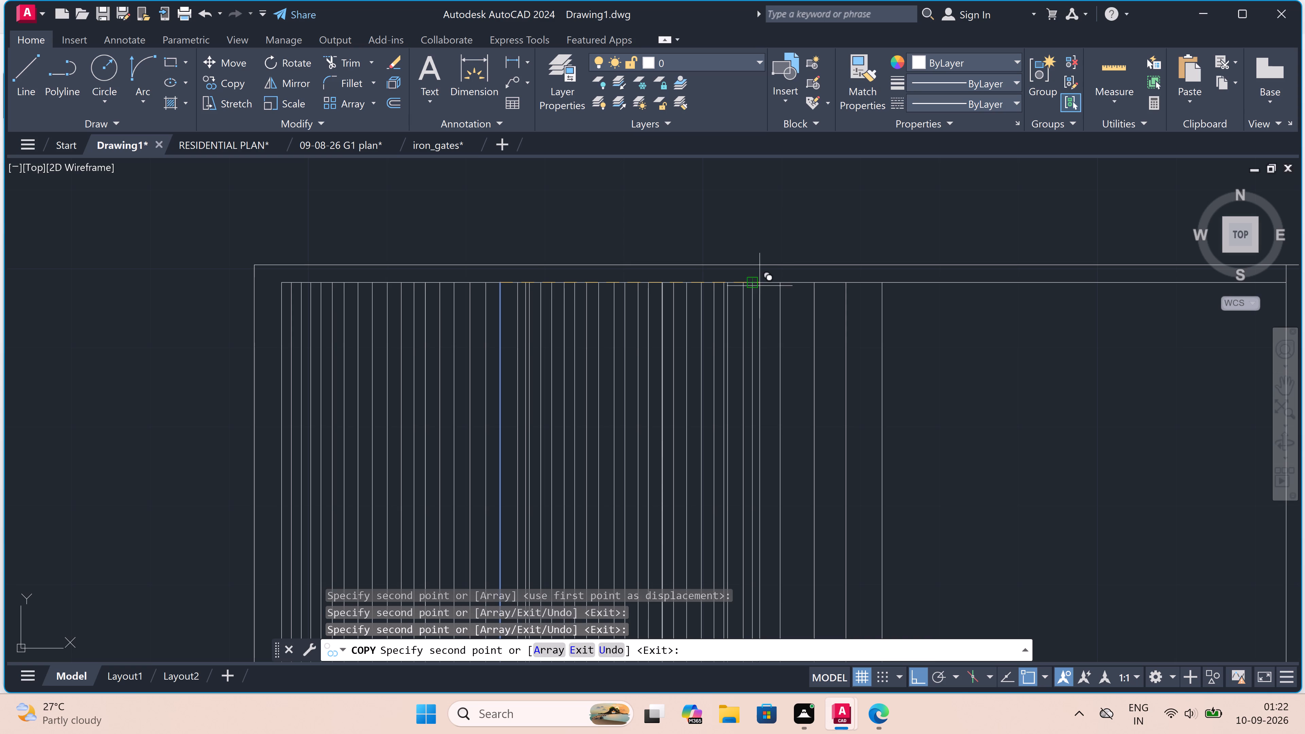
click(766, 287)
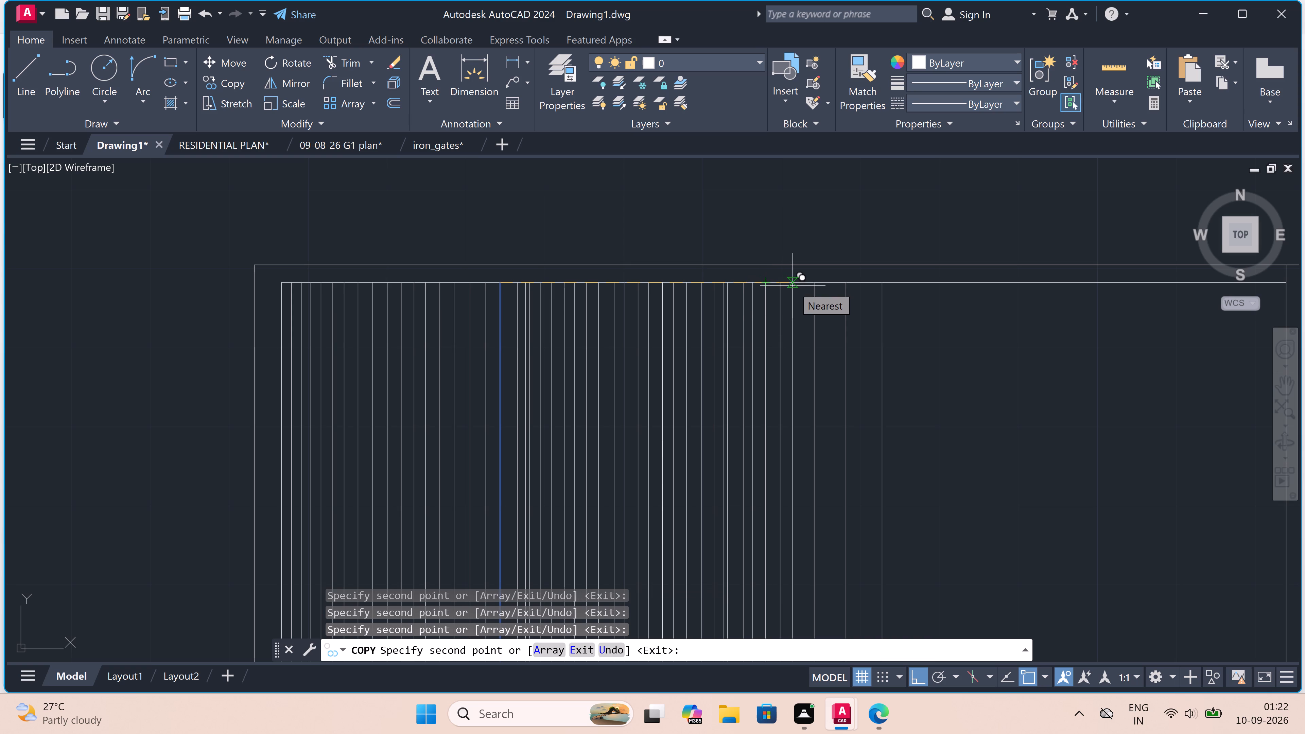
Place six more copies of the strip line in the wide gaps towards the row's open end, and finish copying.
scroll(785, 284, up, 1)
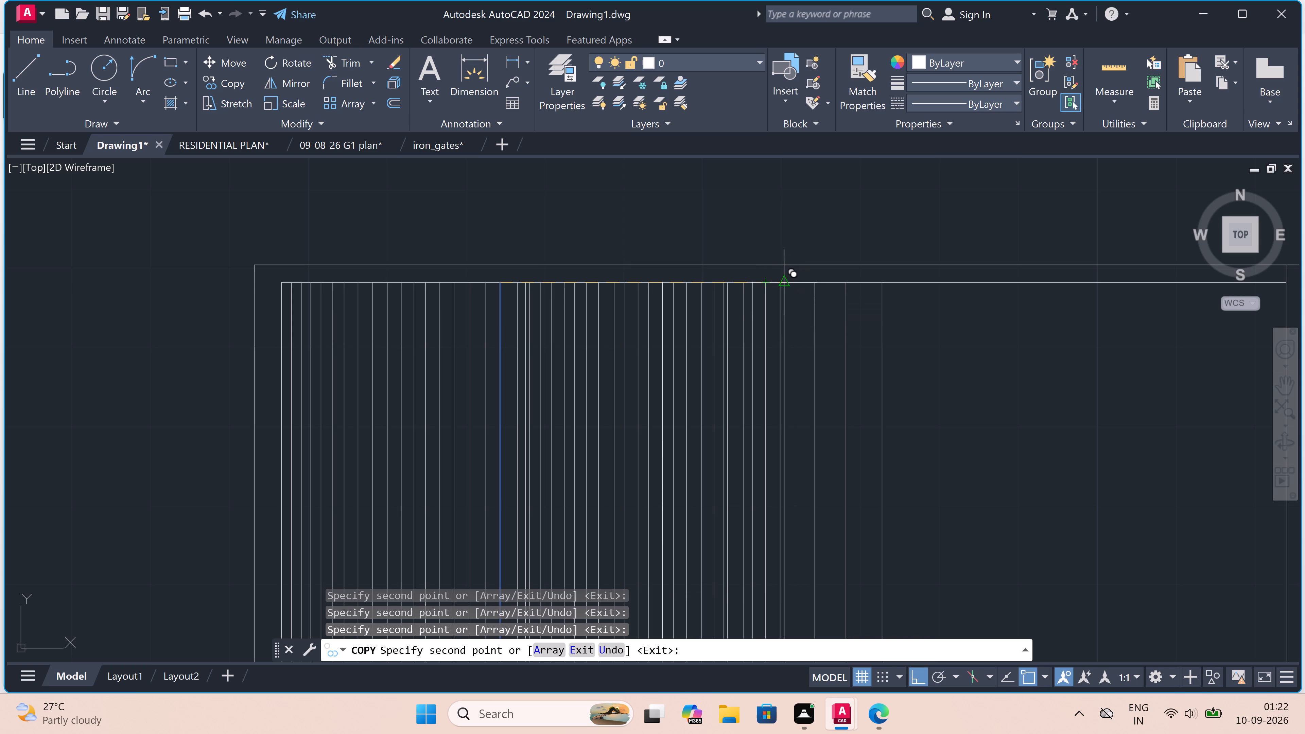
scroll(785, 284, up, 2)
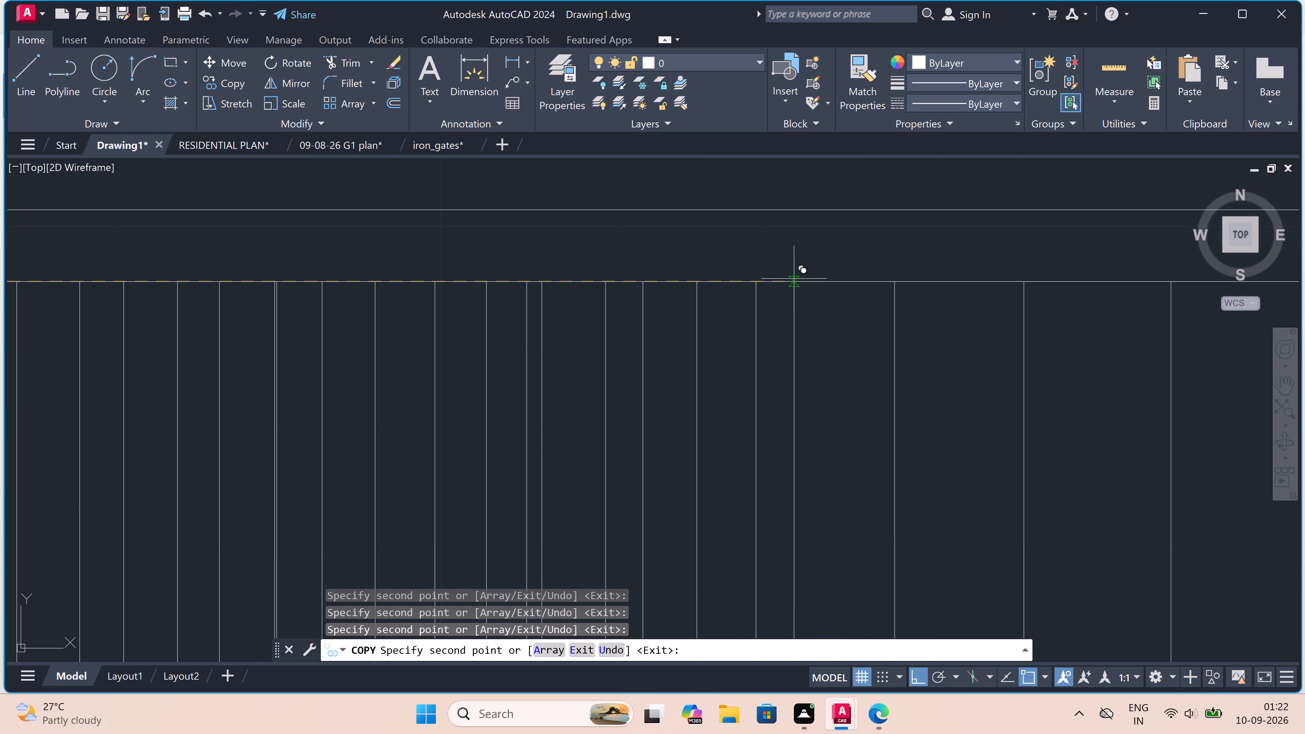
click(791, 279)
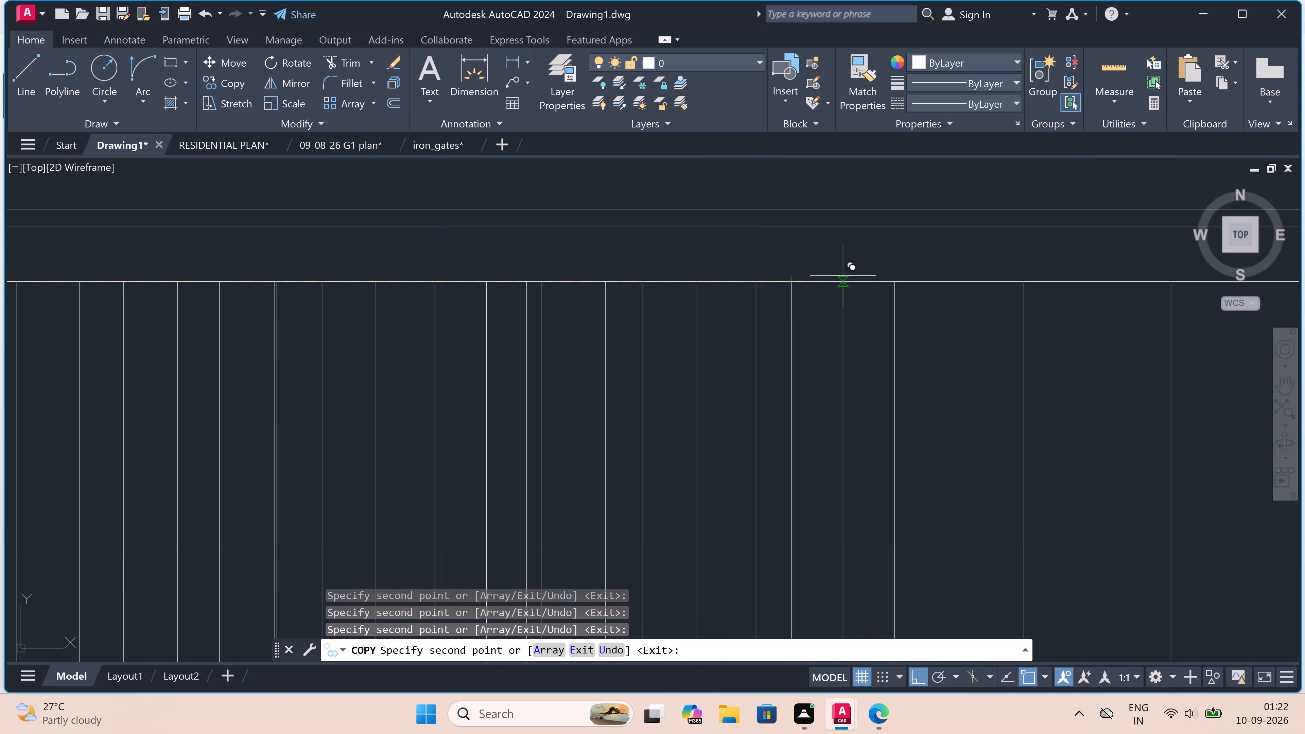
click(842, 281)
drag(925, 279, 934, 281)
click(975, 280)
scroll(770, 258, down, 5)
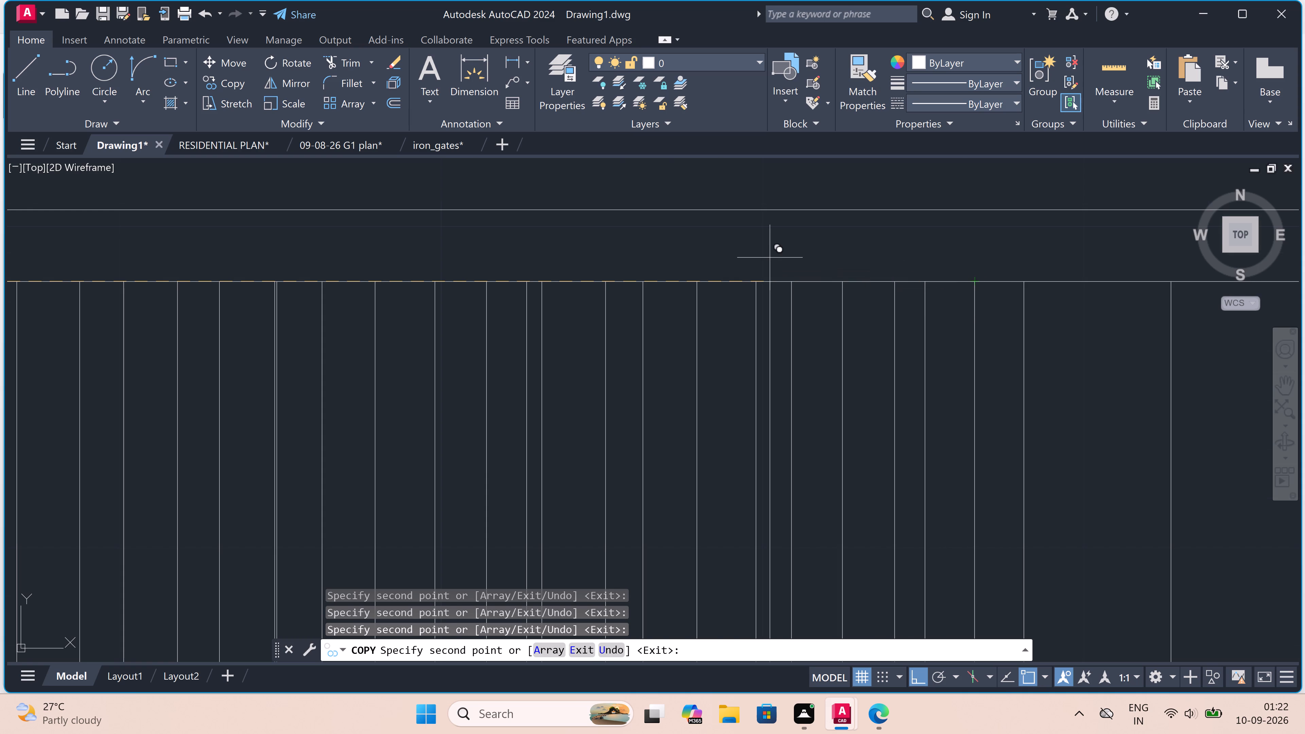
scroll(848, 270, up, 2)
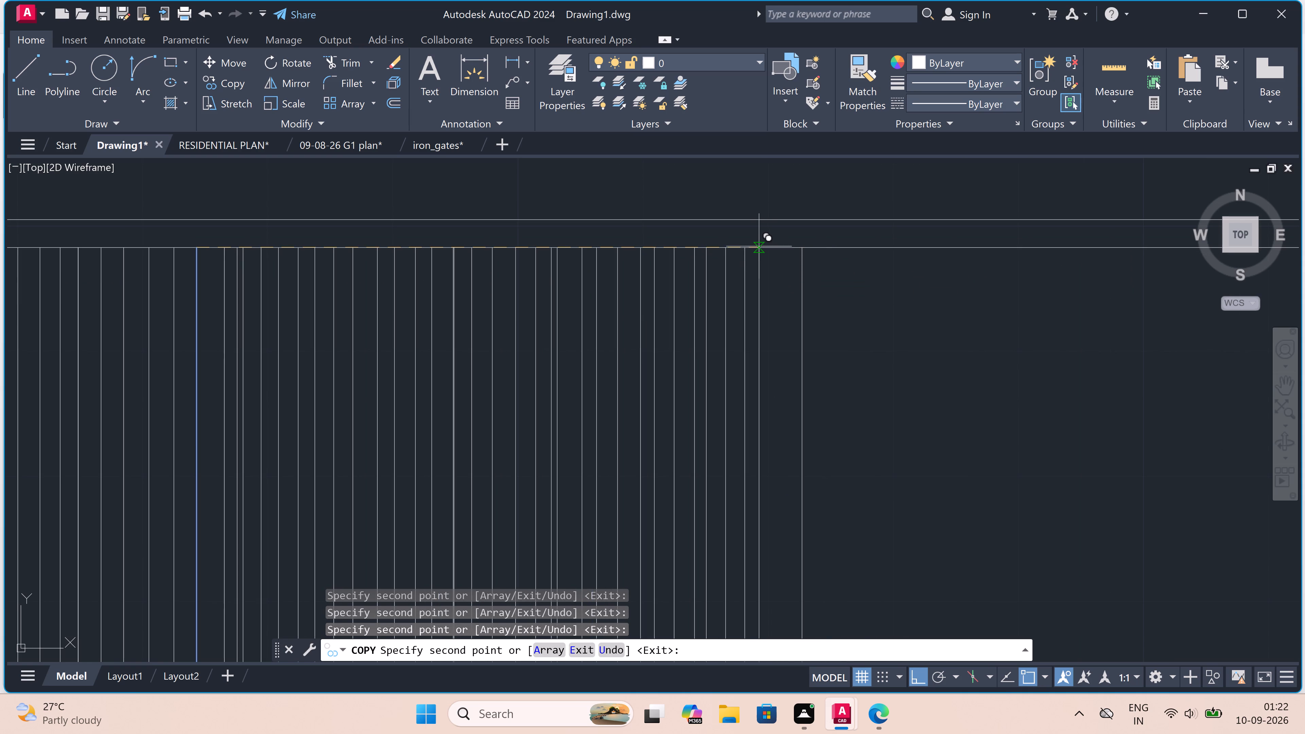
scroll(761, 247, up, 3)
click(749, 245)
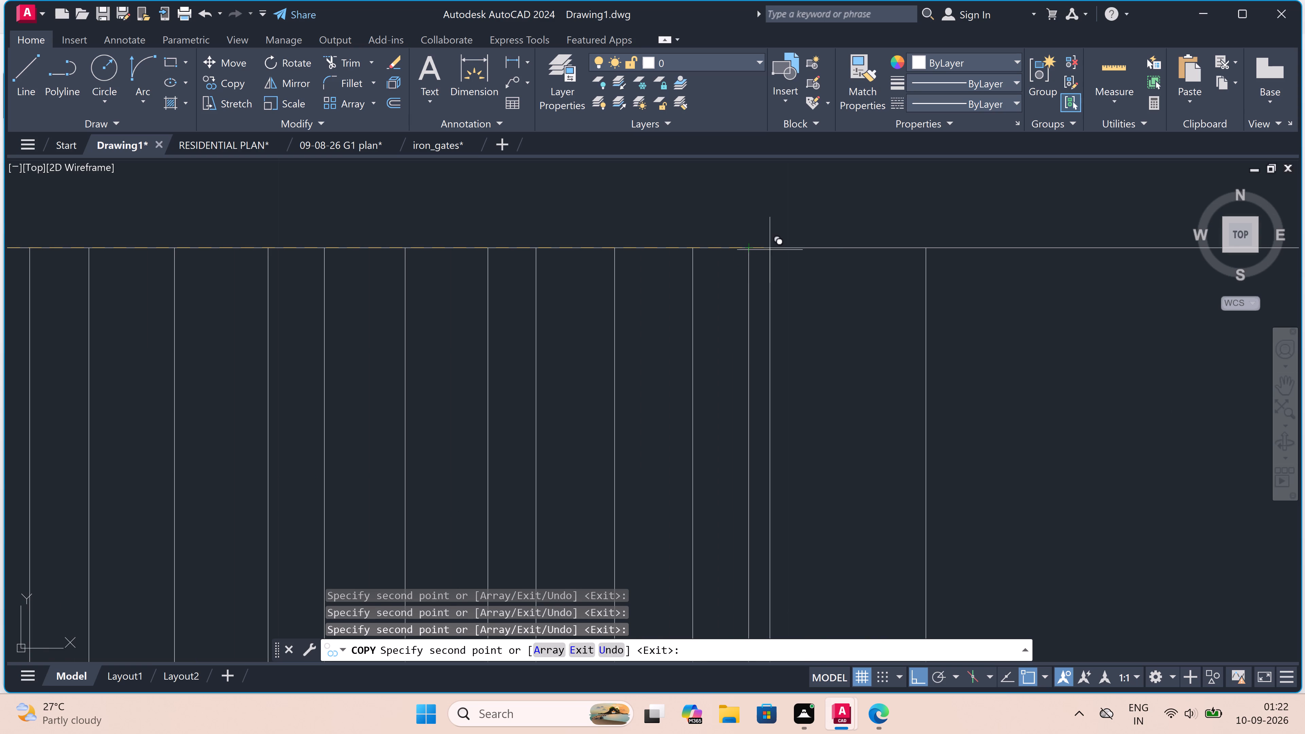
click(837, 249)
scroll(731, 217, down, 5)
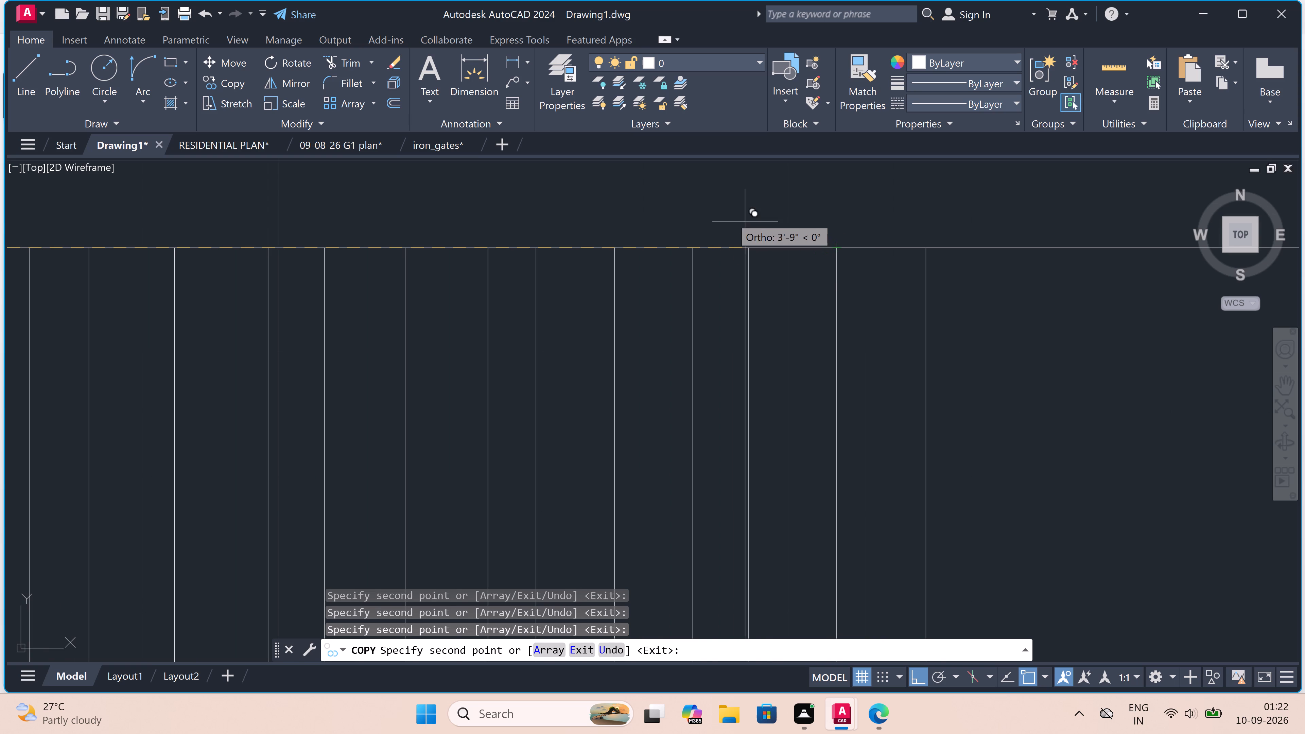
scroll(729, 215, down, 4)
scroll(771, 227, up, 2)
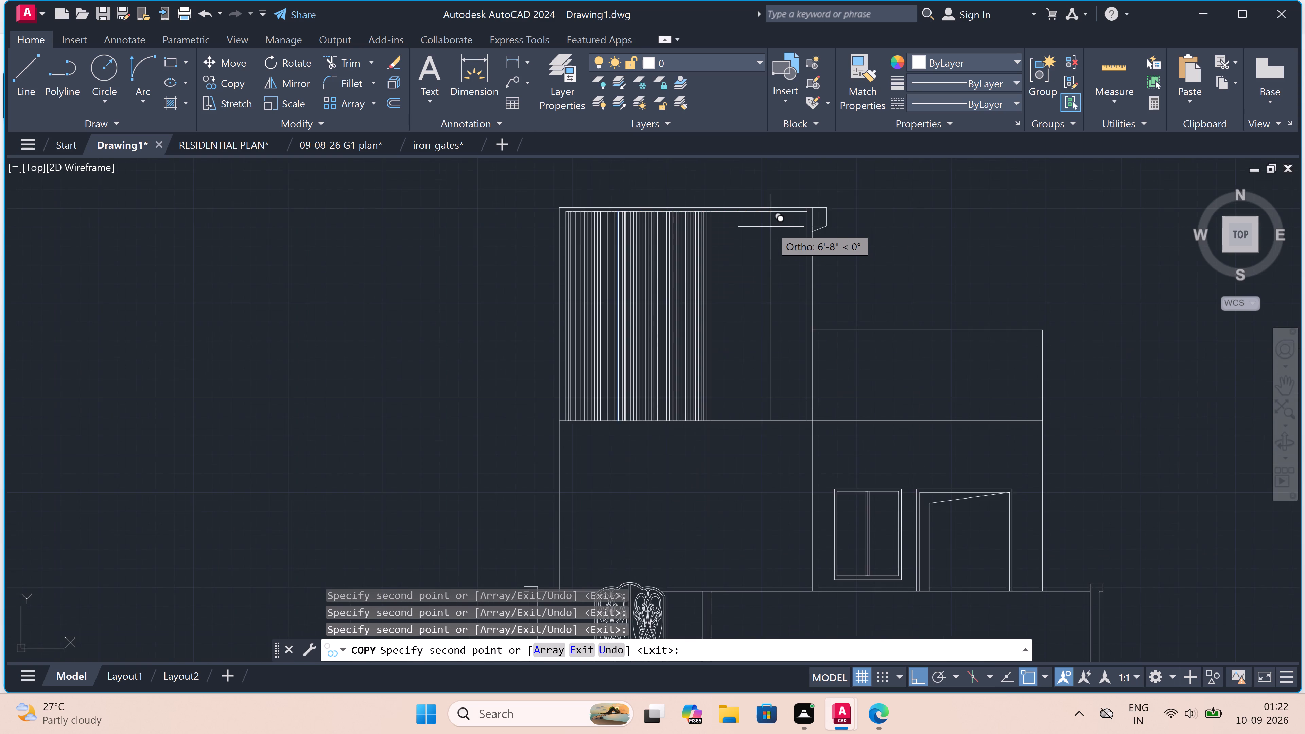
key(Escape)
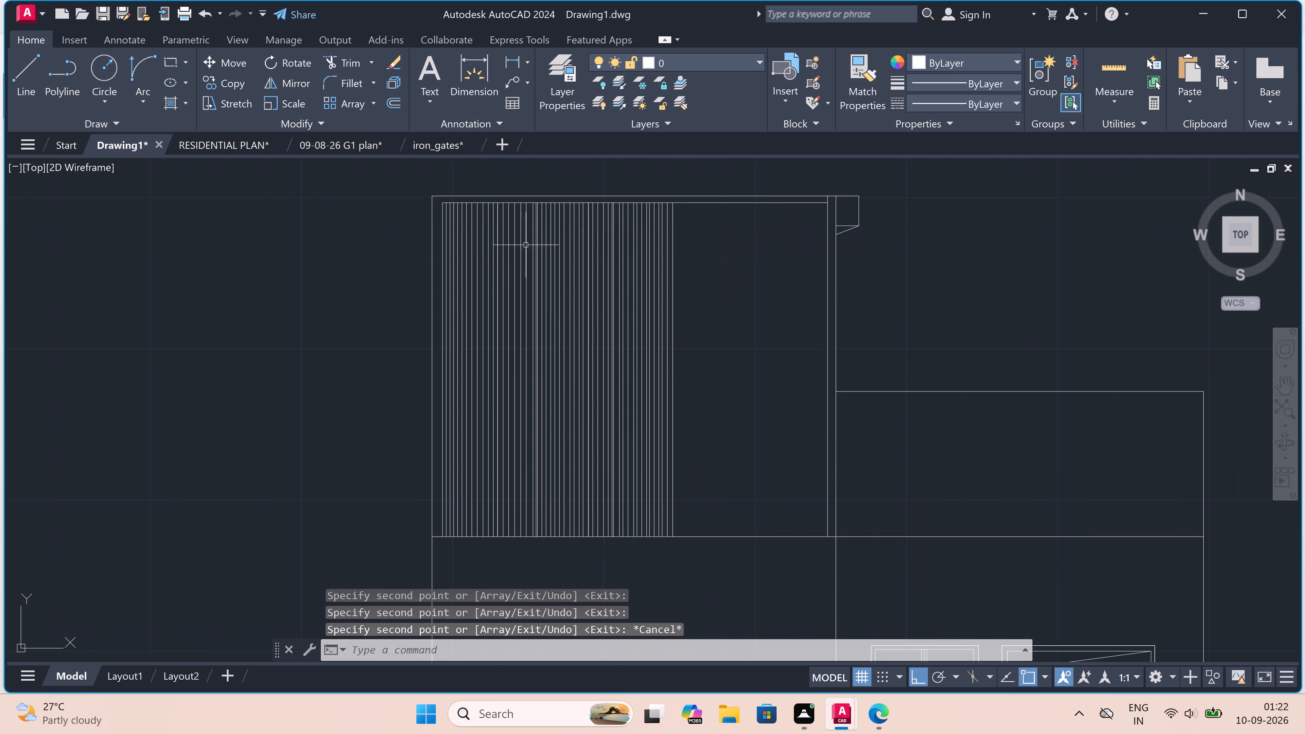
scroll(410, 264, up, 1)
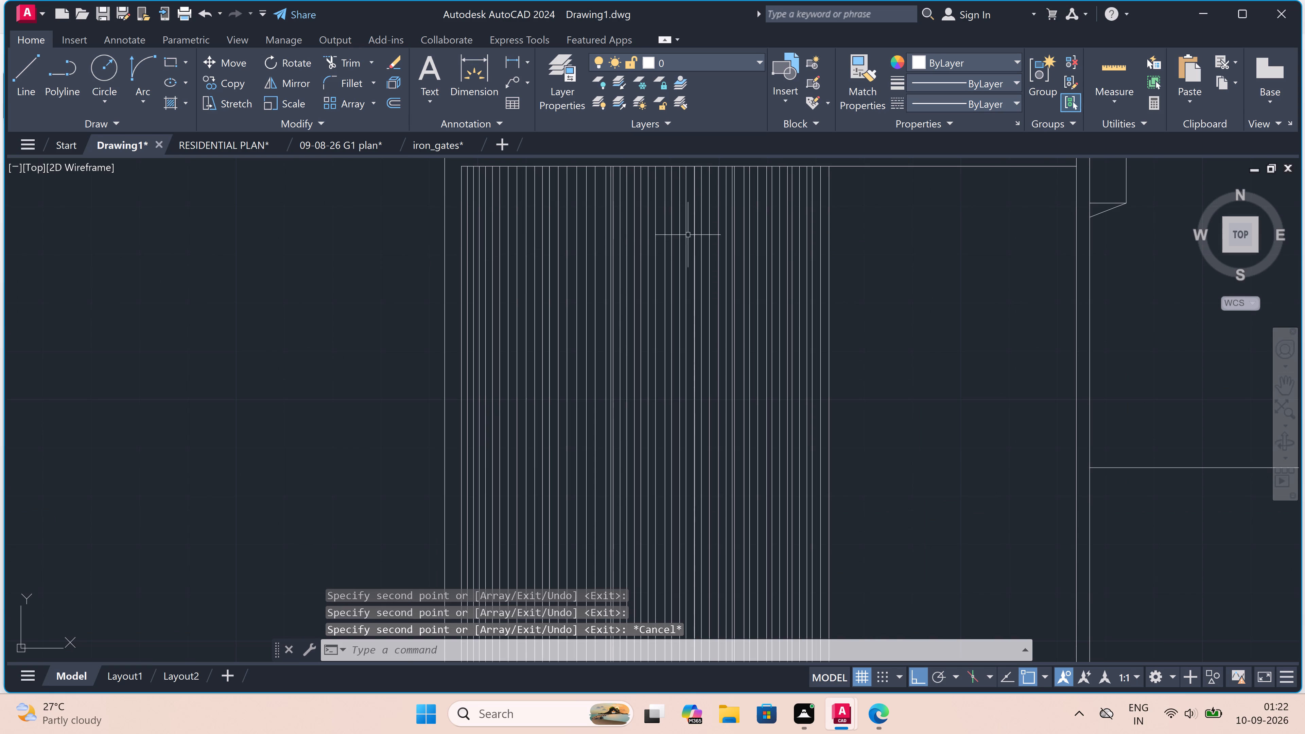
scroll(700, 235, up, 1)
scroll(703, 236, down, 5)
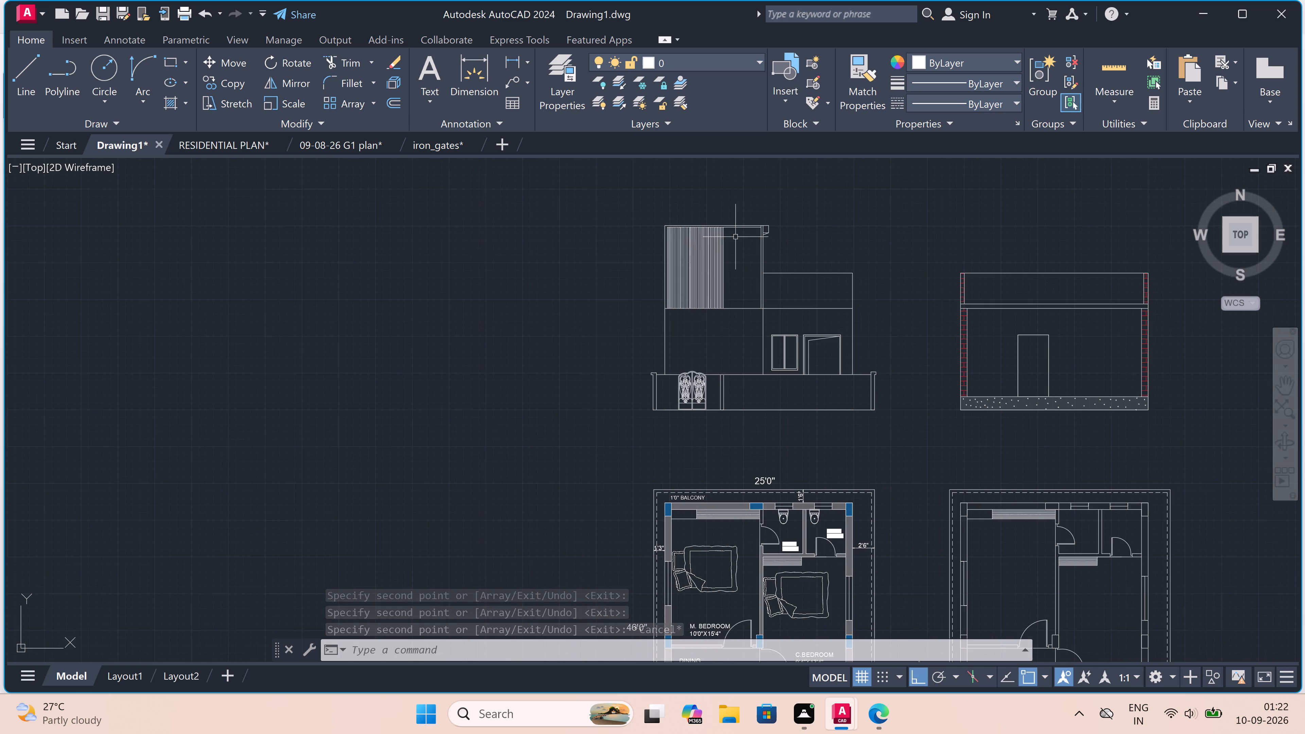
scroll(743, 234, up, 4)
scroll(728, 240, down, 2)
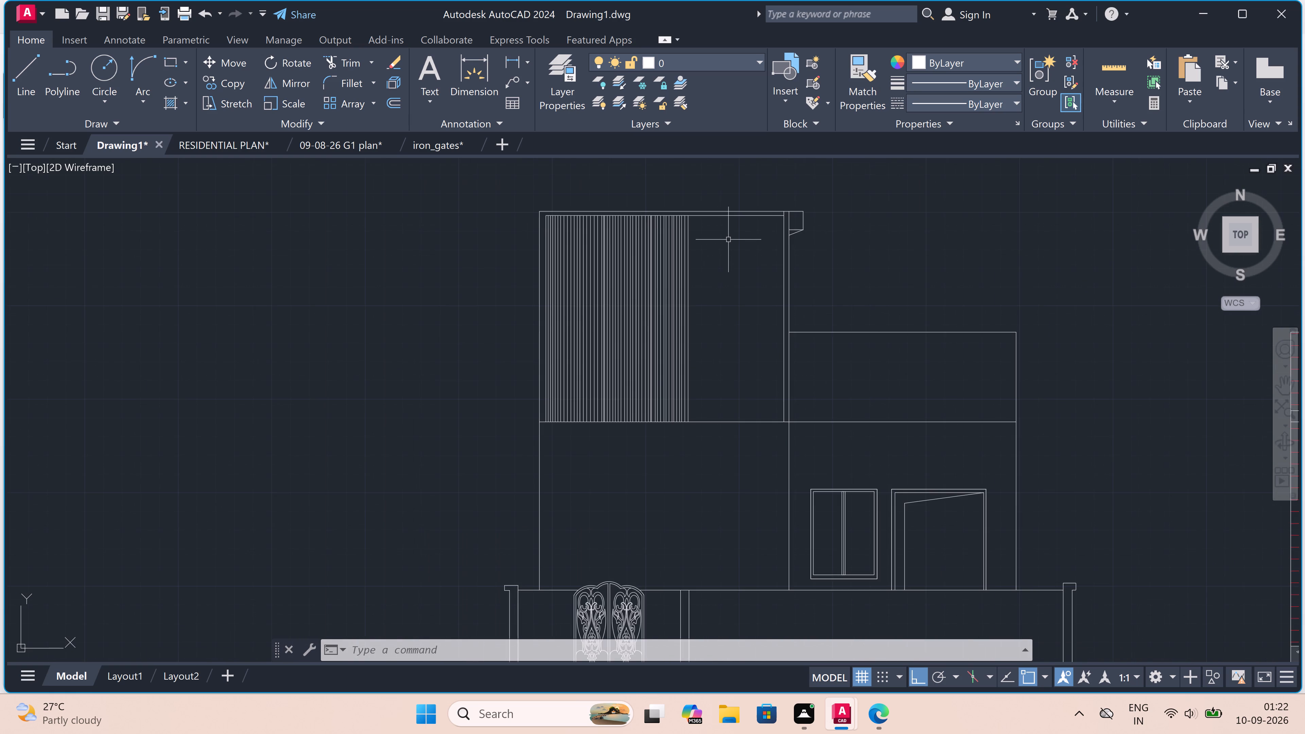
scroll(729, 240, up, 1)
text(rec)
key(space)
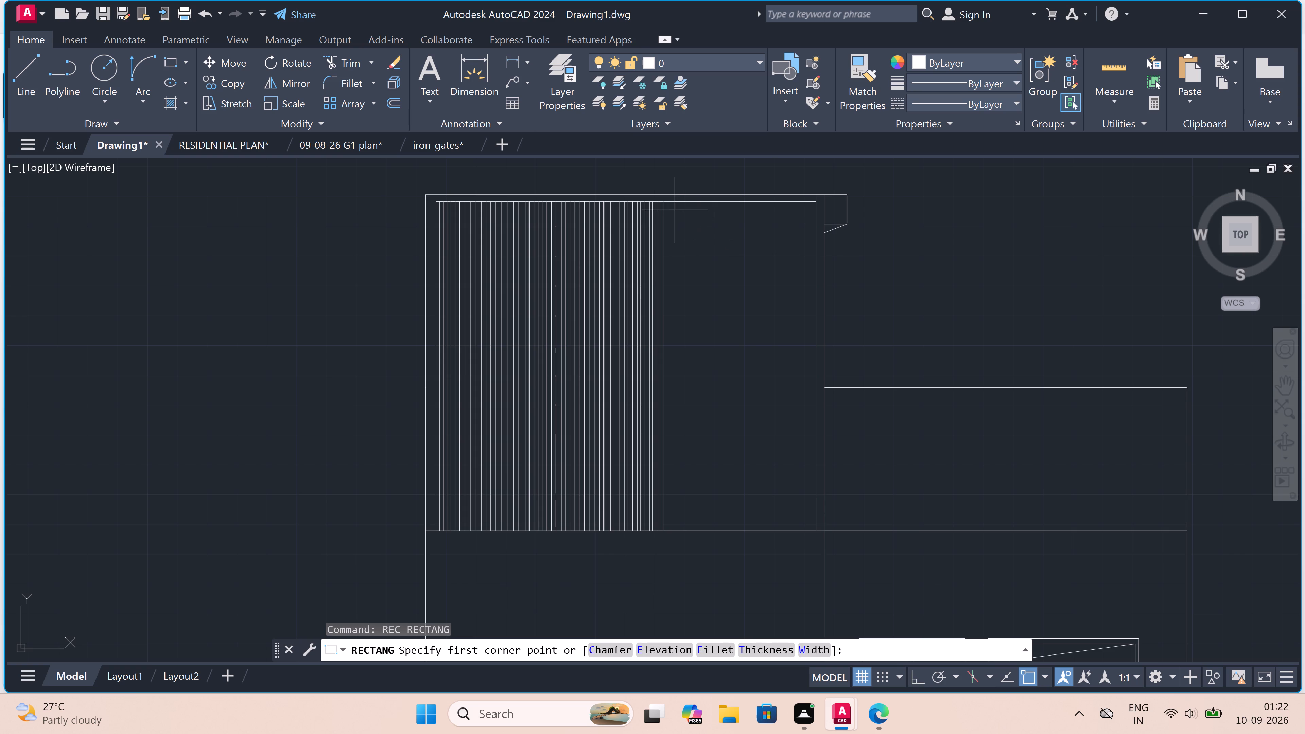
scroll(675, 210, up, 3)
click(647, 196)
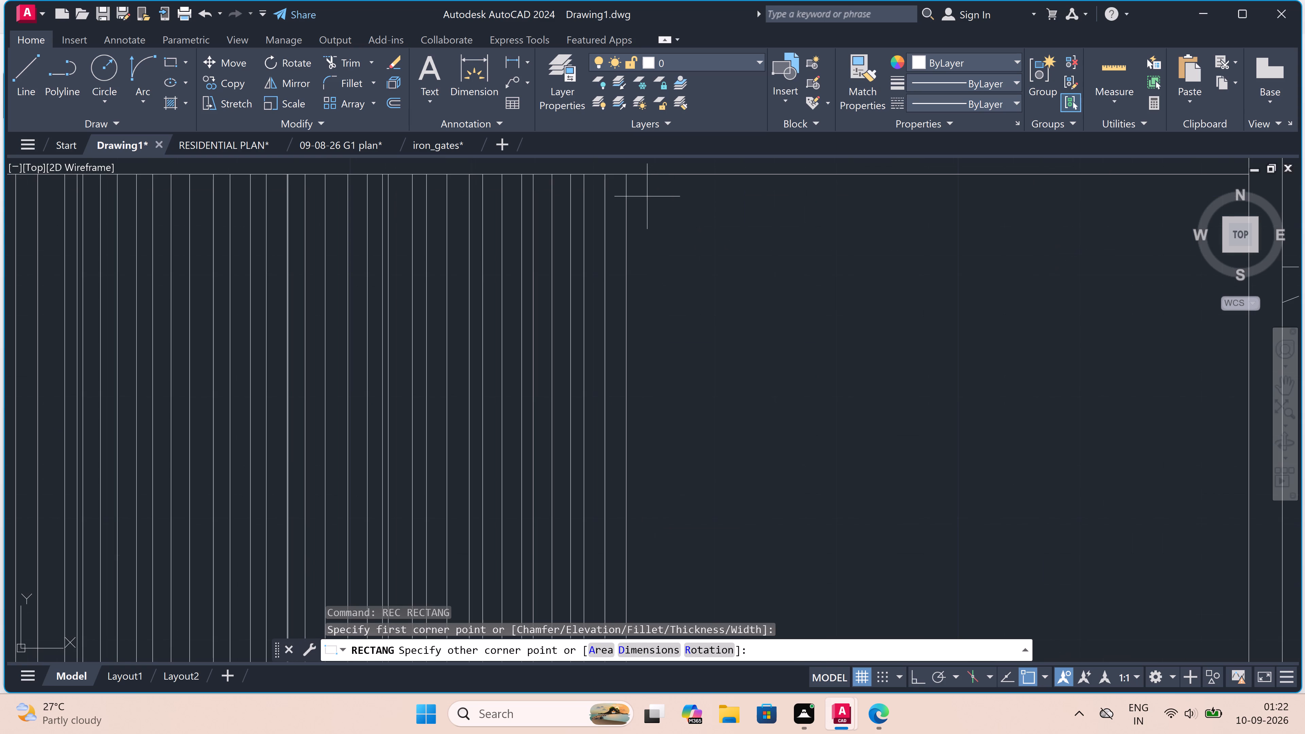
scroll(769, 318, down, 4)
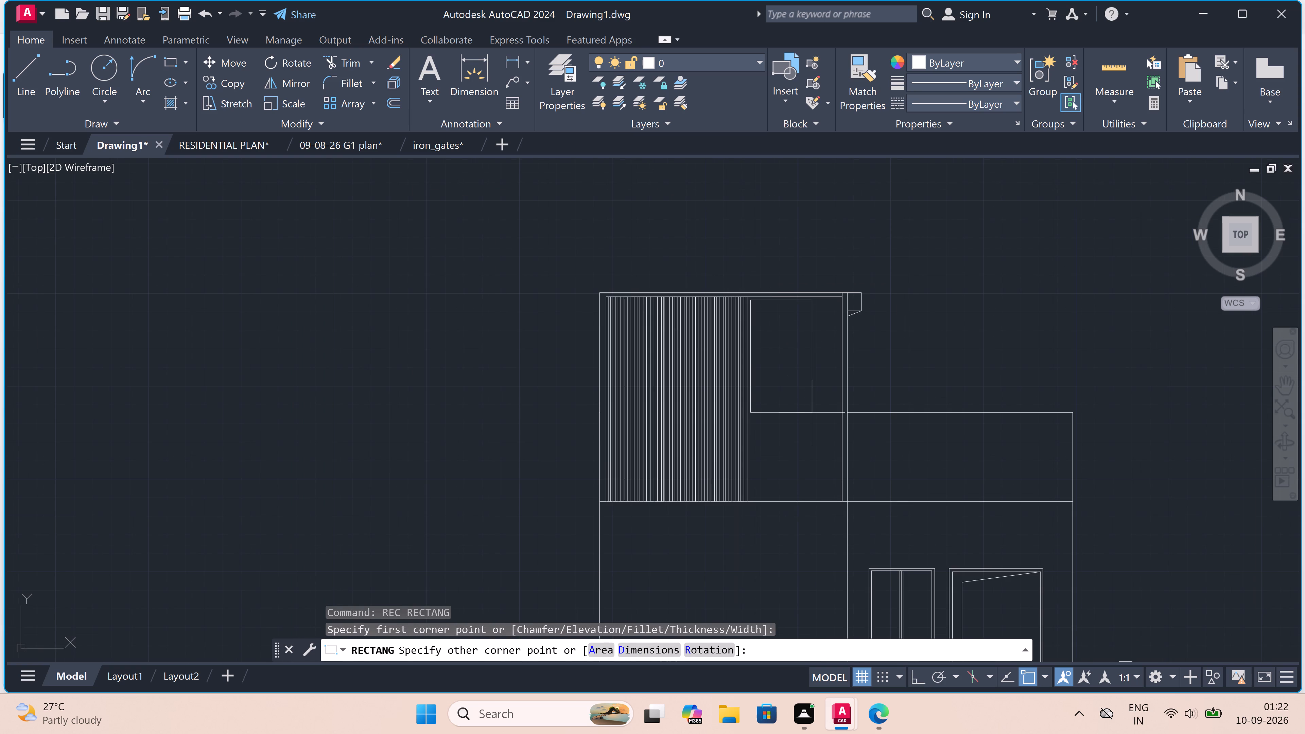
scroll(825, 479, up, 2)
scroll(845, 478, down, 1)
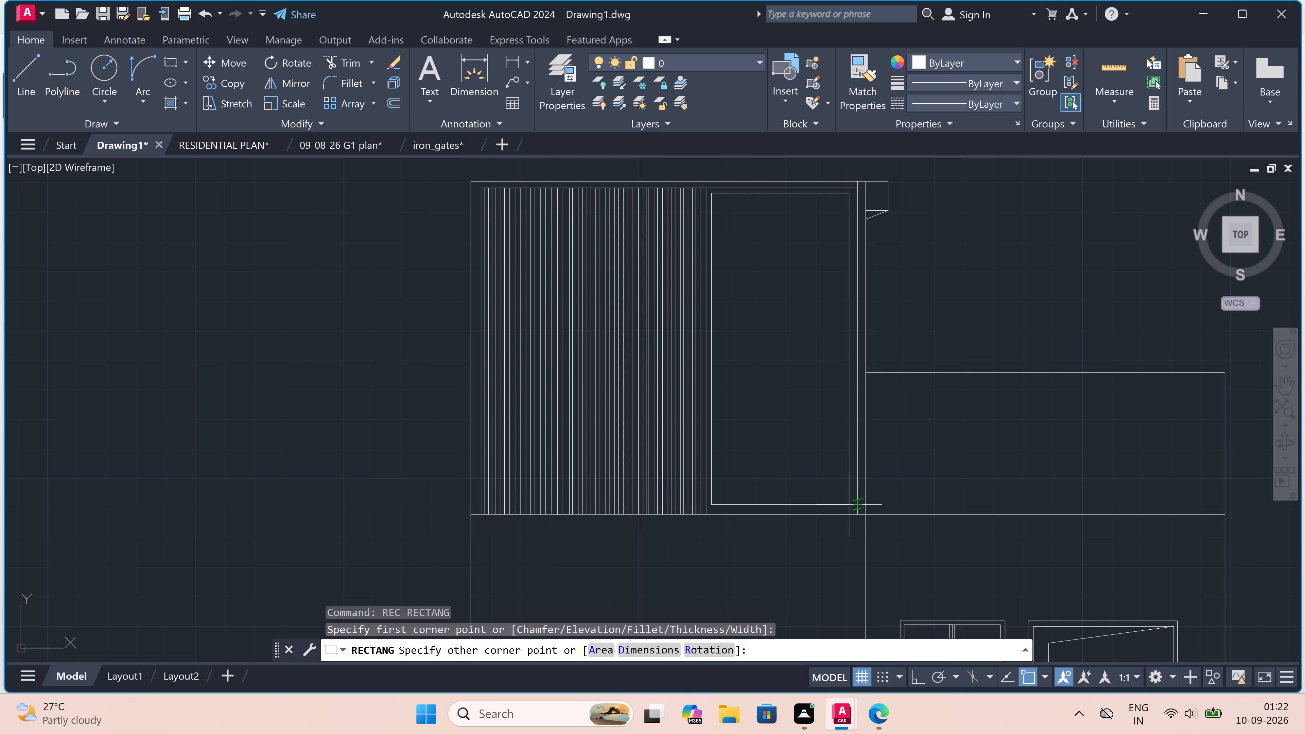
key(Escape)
Draw a tall rectangle in the frame's empty bay beside the strip lines, leaving a small gap on all sides.
key(space)
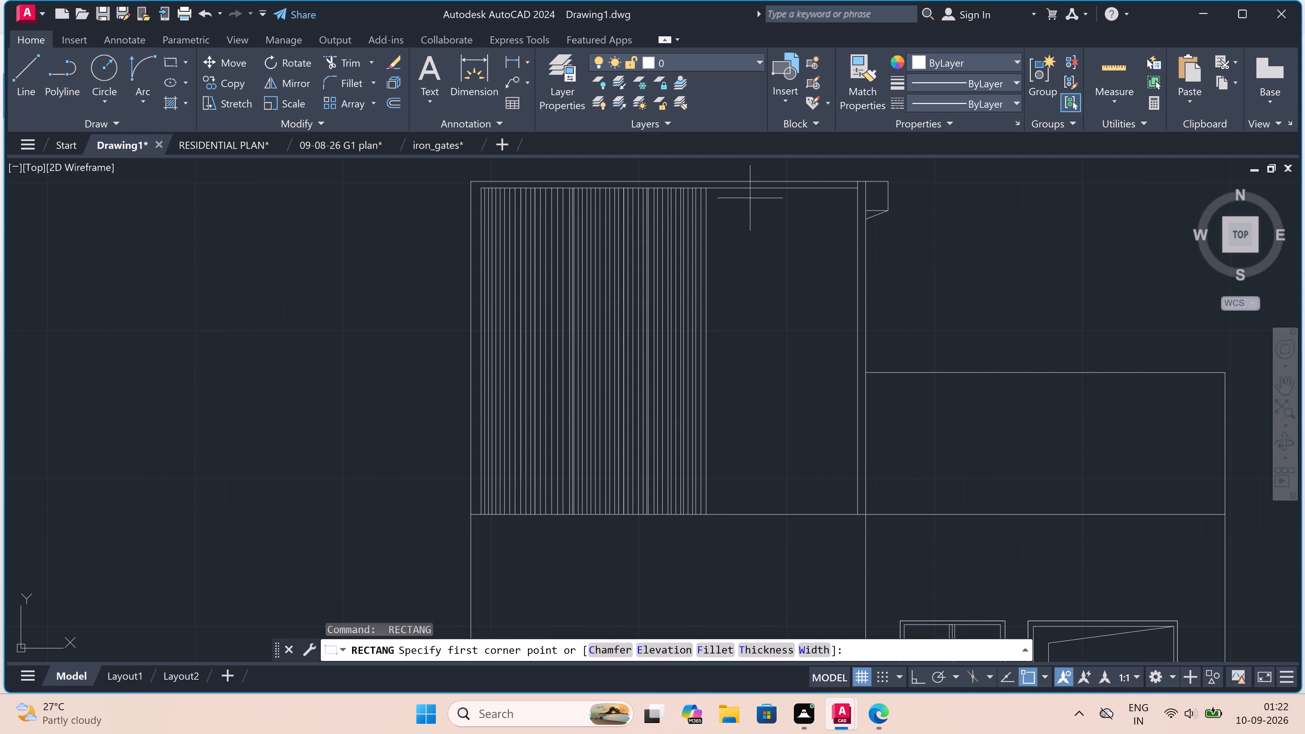
click(718, 199)
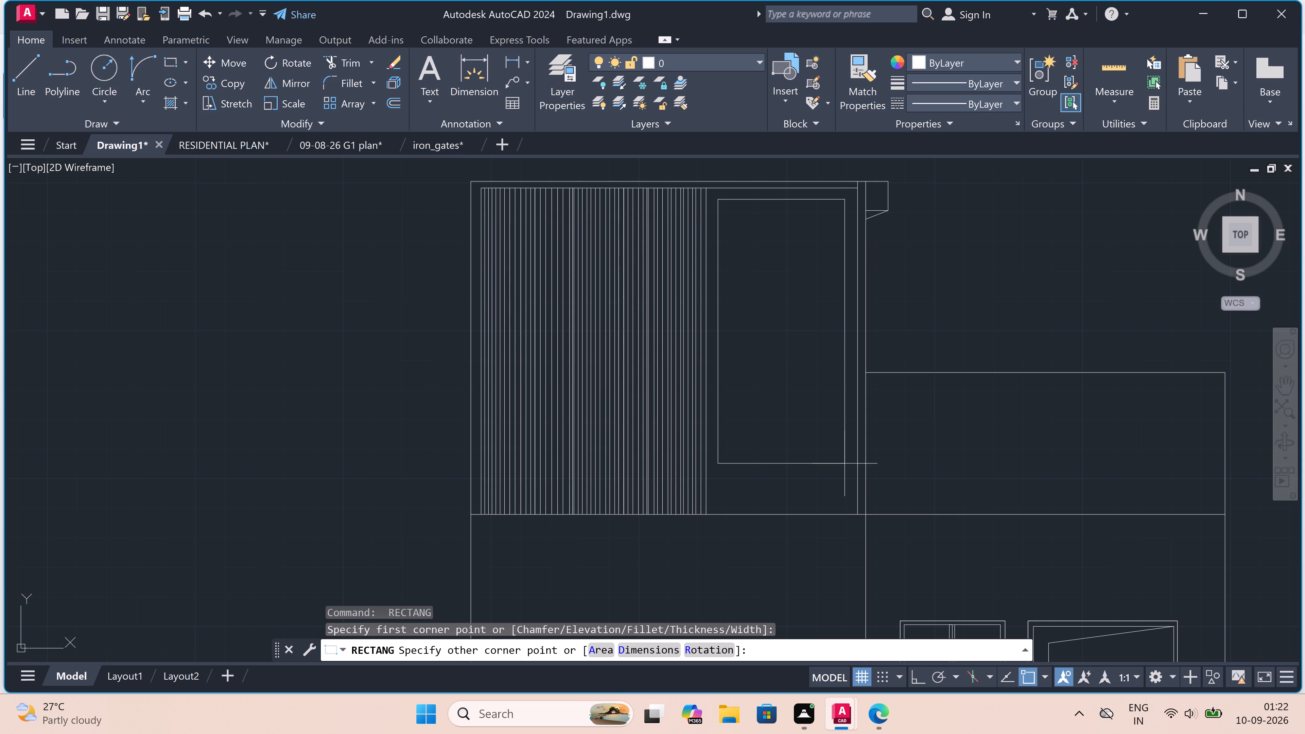
click(841, 502)
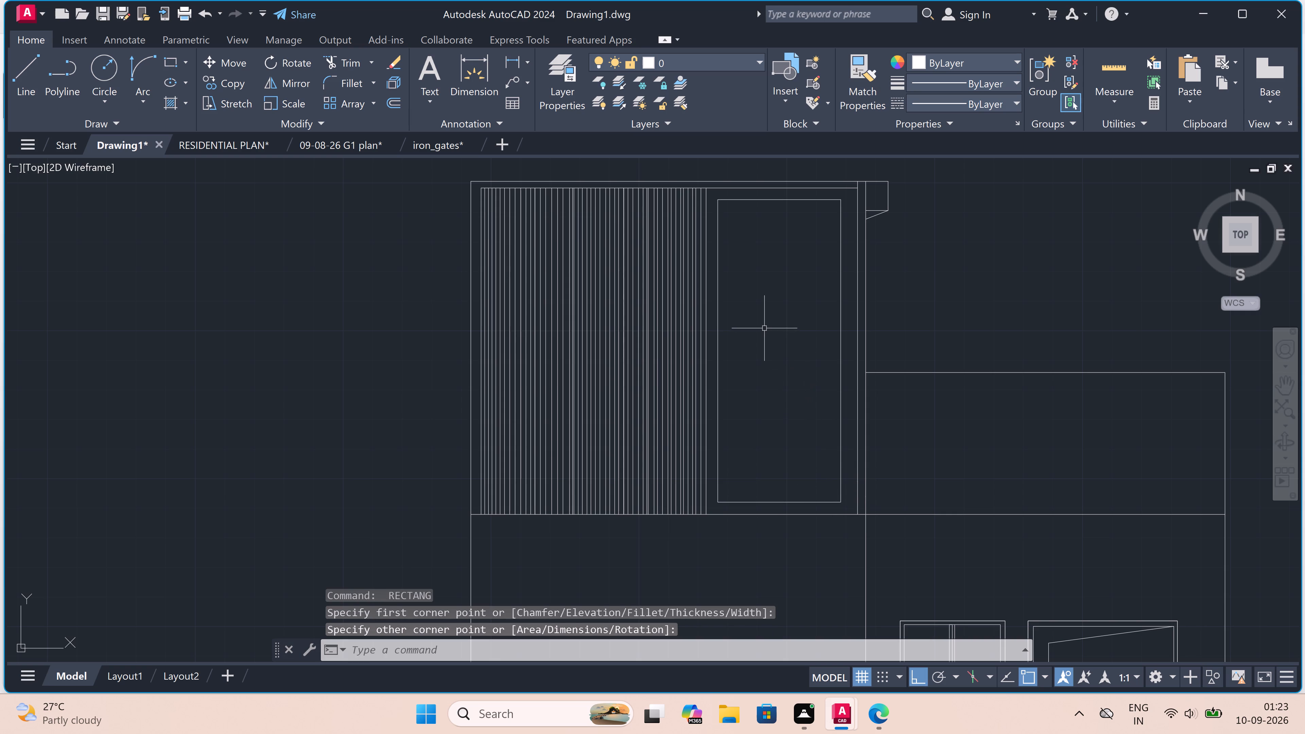
Look over the front elevation, the section and the floor plans to check what detailing is still missing.
scroll(765, 321, down, 2)
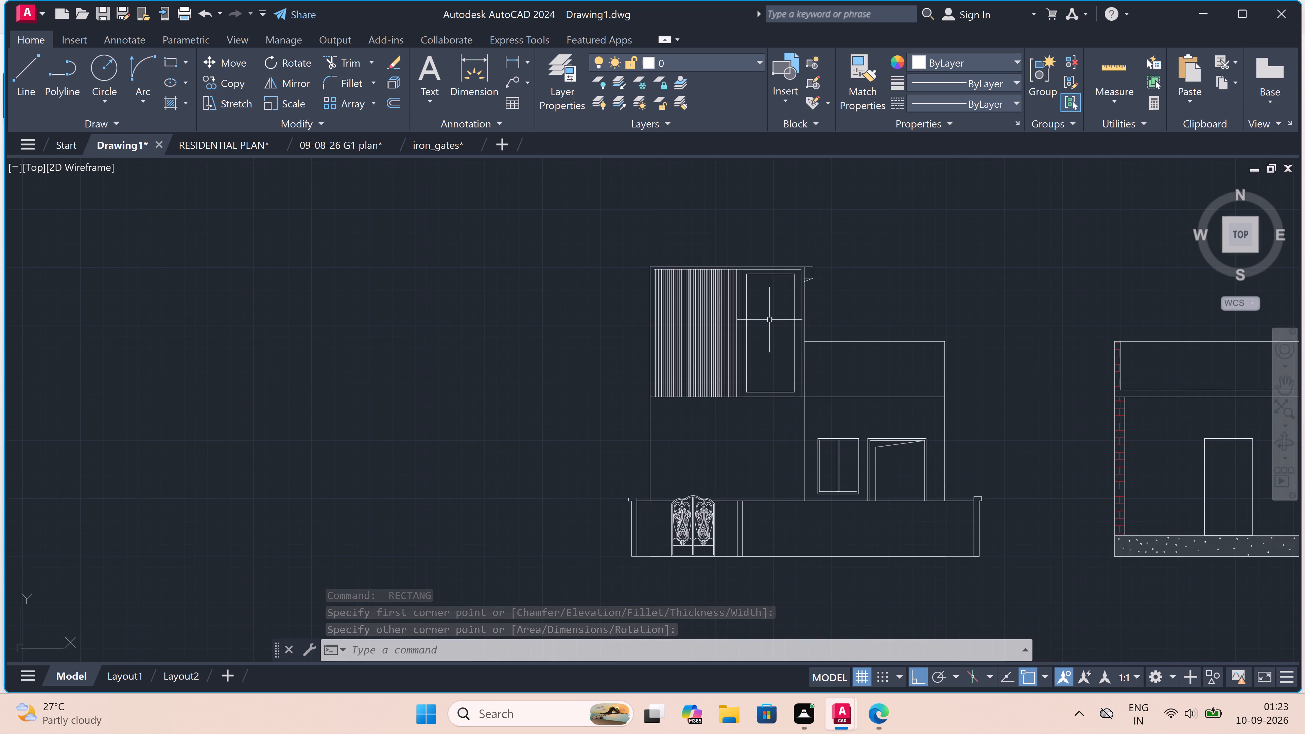
scroll(769, 320, up, 1)
scroll(769, 320, down, 2)
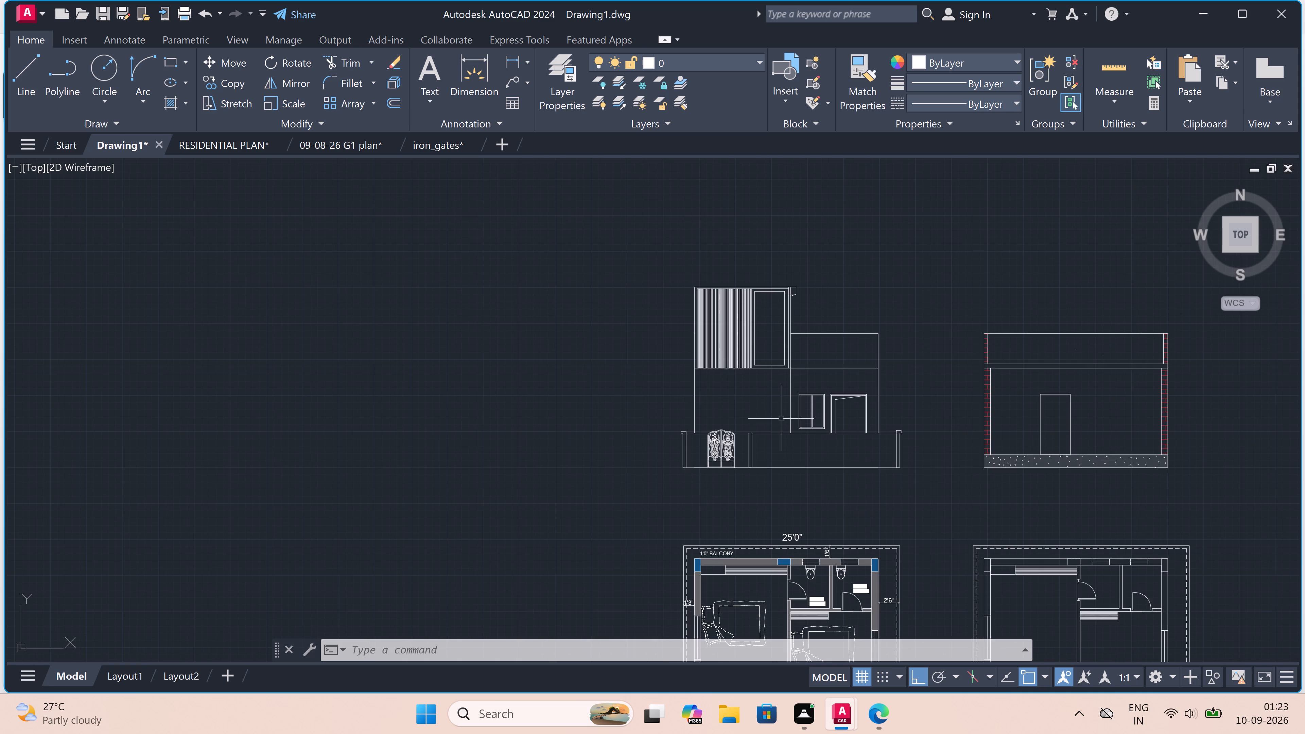
scroll(771, 431, up, 2)
scroll(755, 424, down, 2)
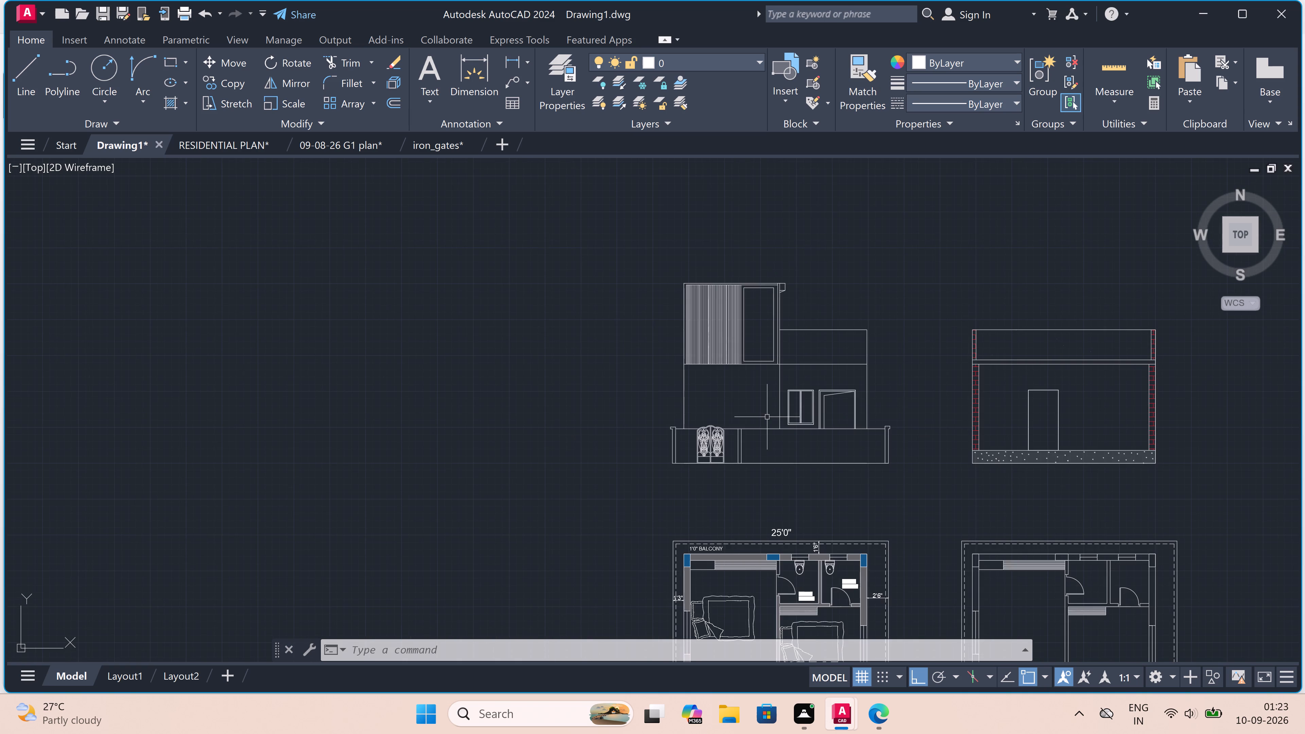
scroll(796, 396, down, 2)
scroll(817, 382, up, 3)
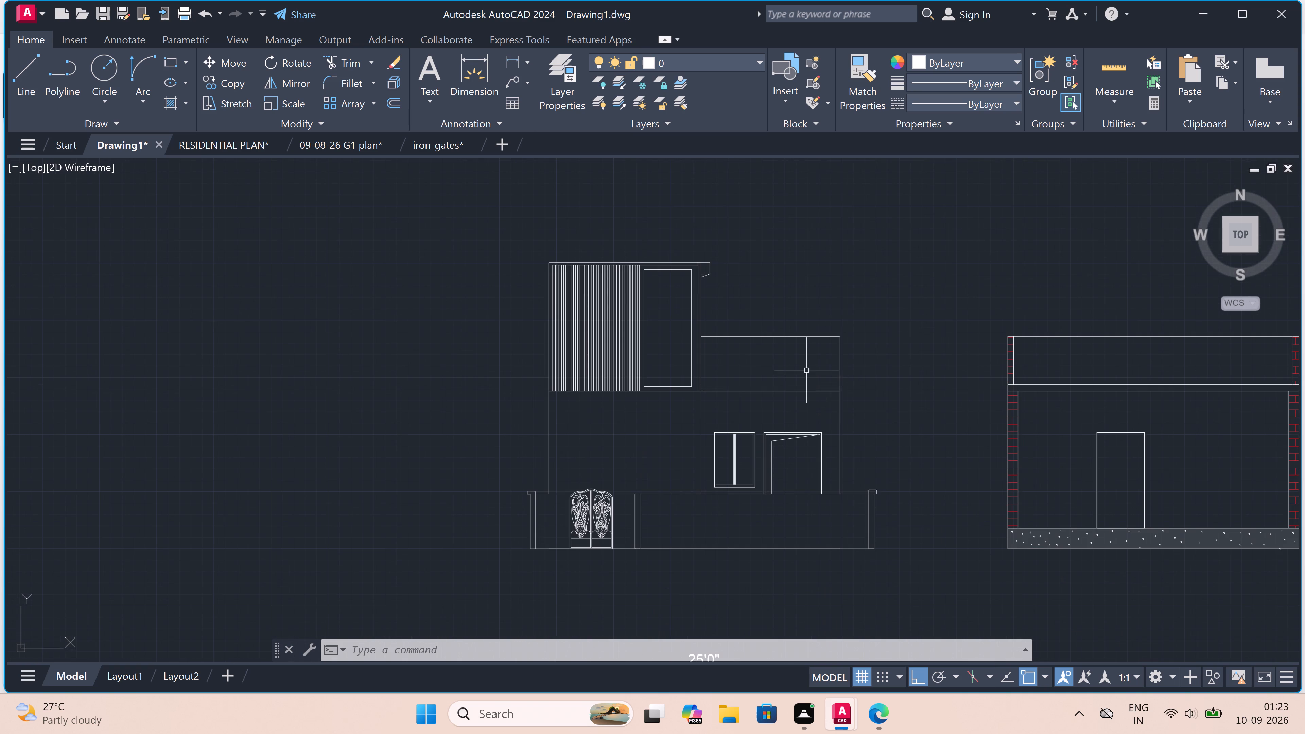
scroll(652, 287, up, 2)
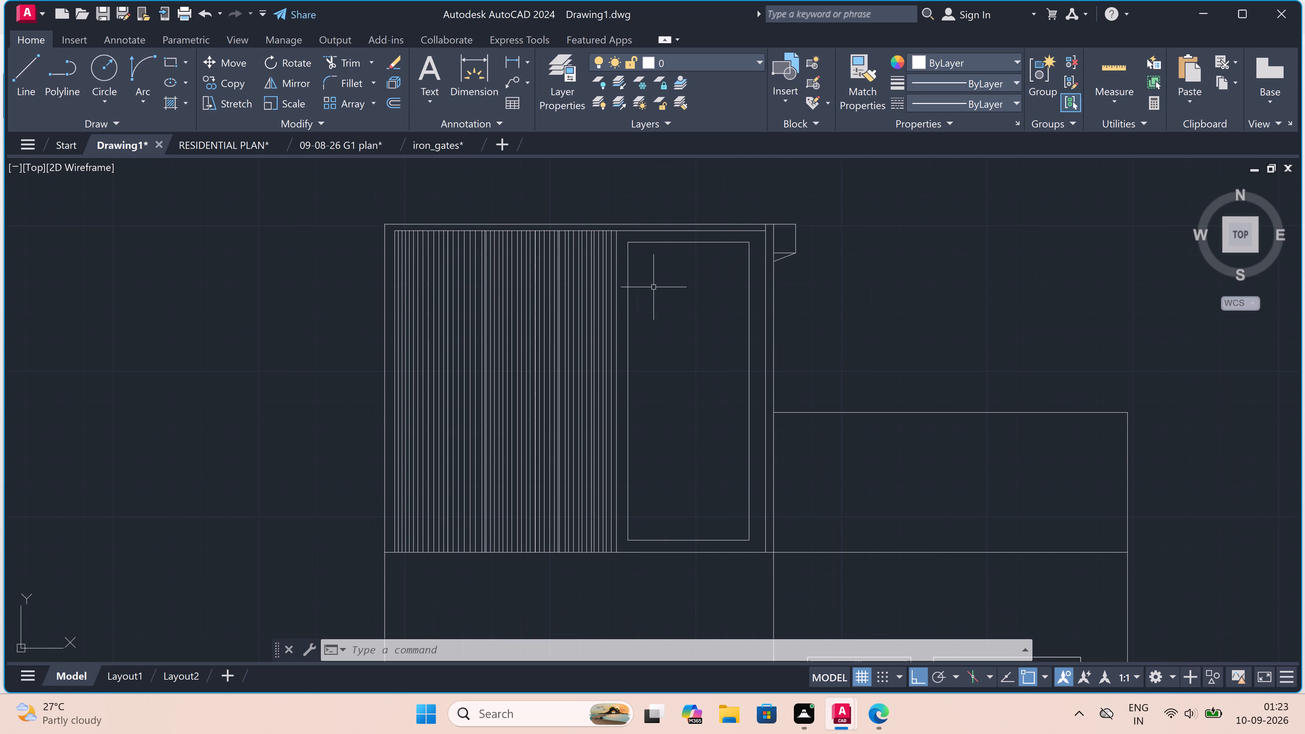
scroll(654, 287, down, 2)
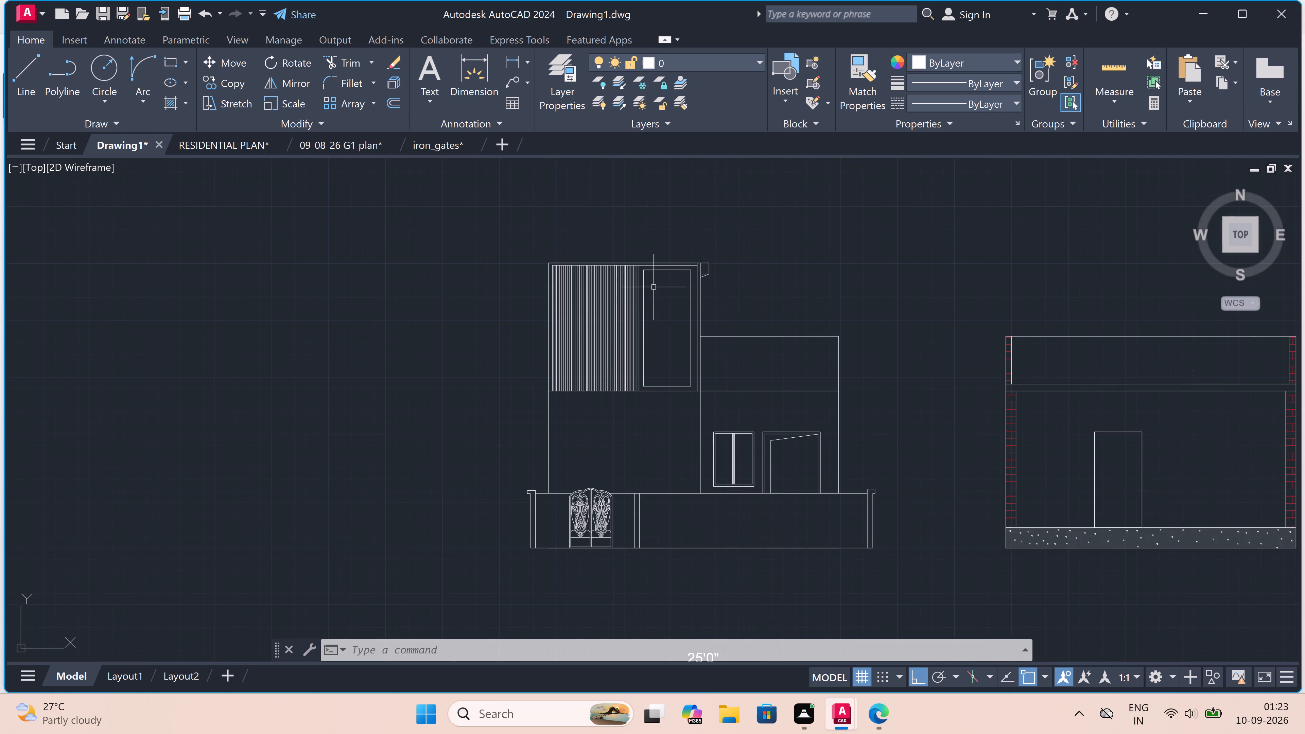
scroll(654, 287, down, 2)
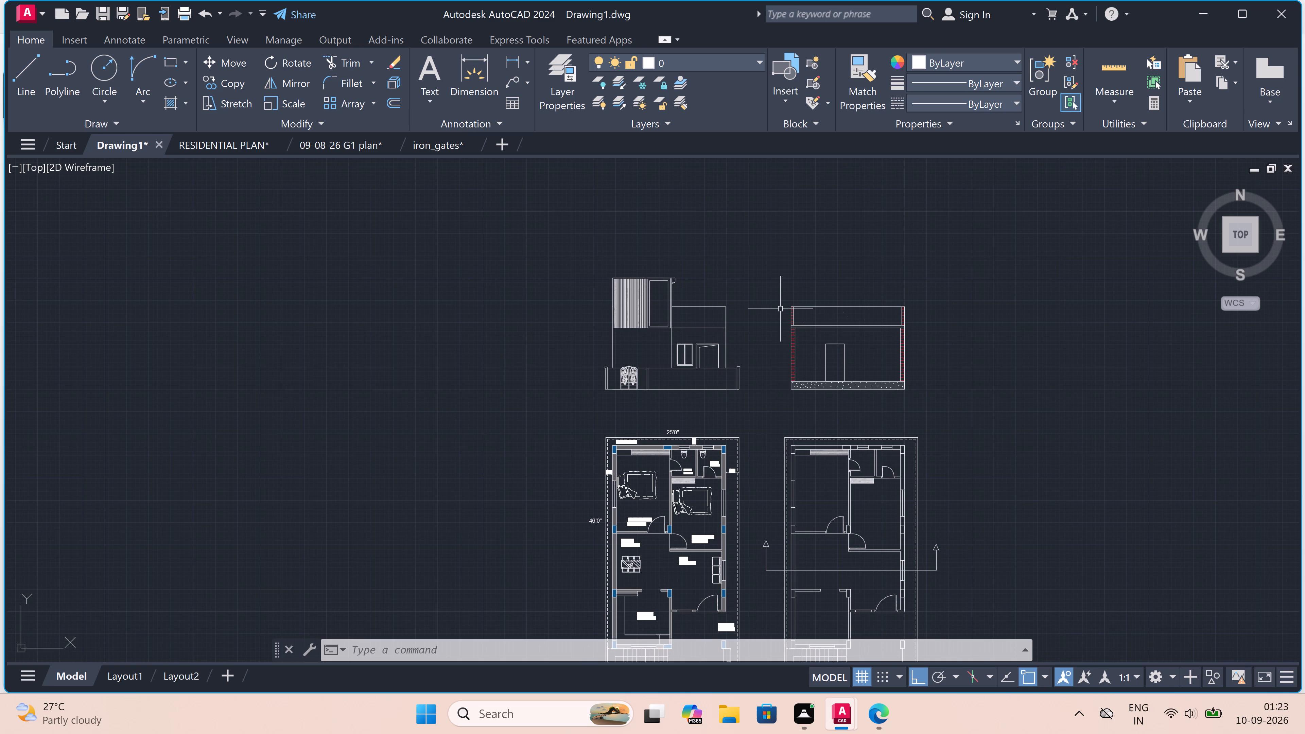
key(Escape)
scroll(786, 314, down, 1)
scroll(812, 312, up, 2)
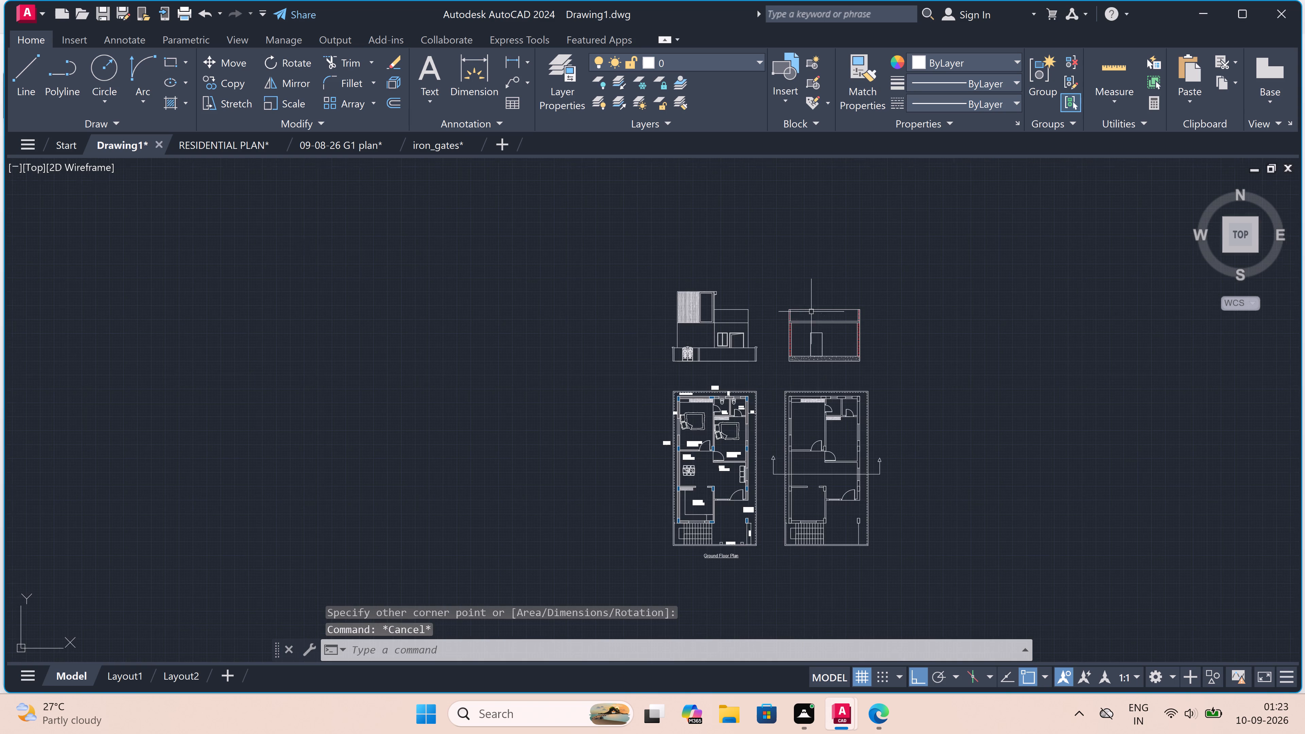
scroll(511, 343, up, 2)
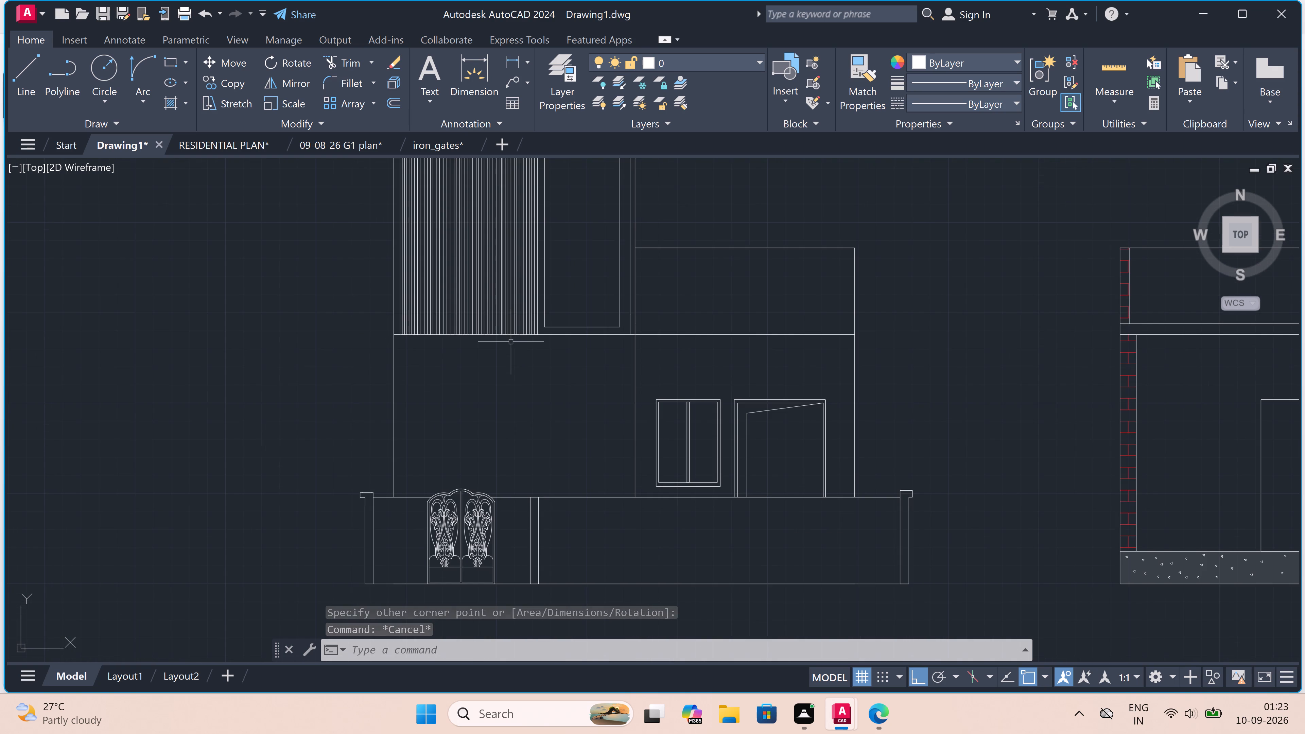
scroll(543, 338, down, 1)
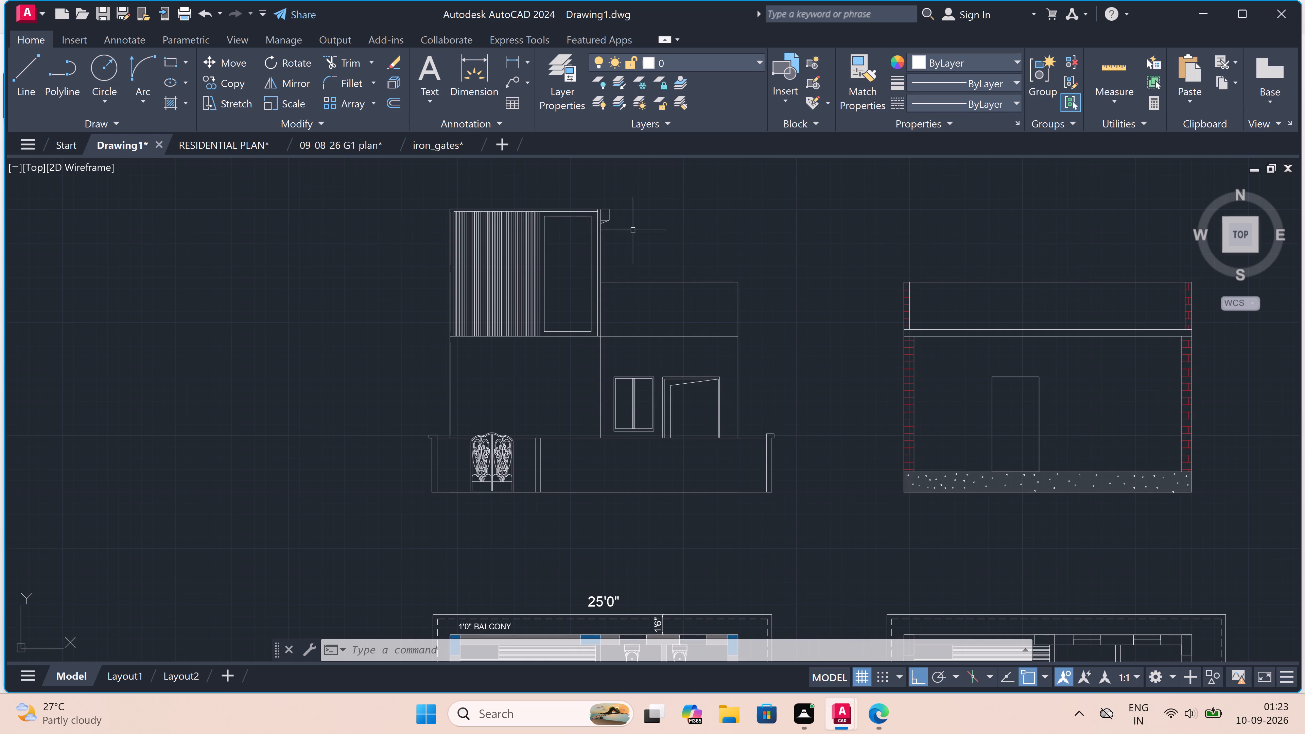
Draw a three-segment line under the lower block's top edge, sloping from both top corners to a horizontal run about 10" below.
scroll(705, 284, up, 1)
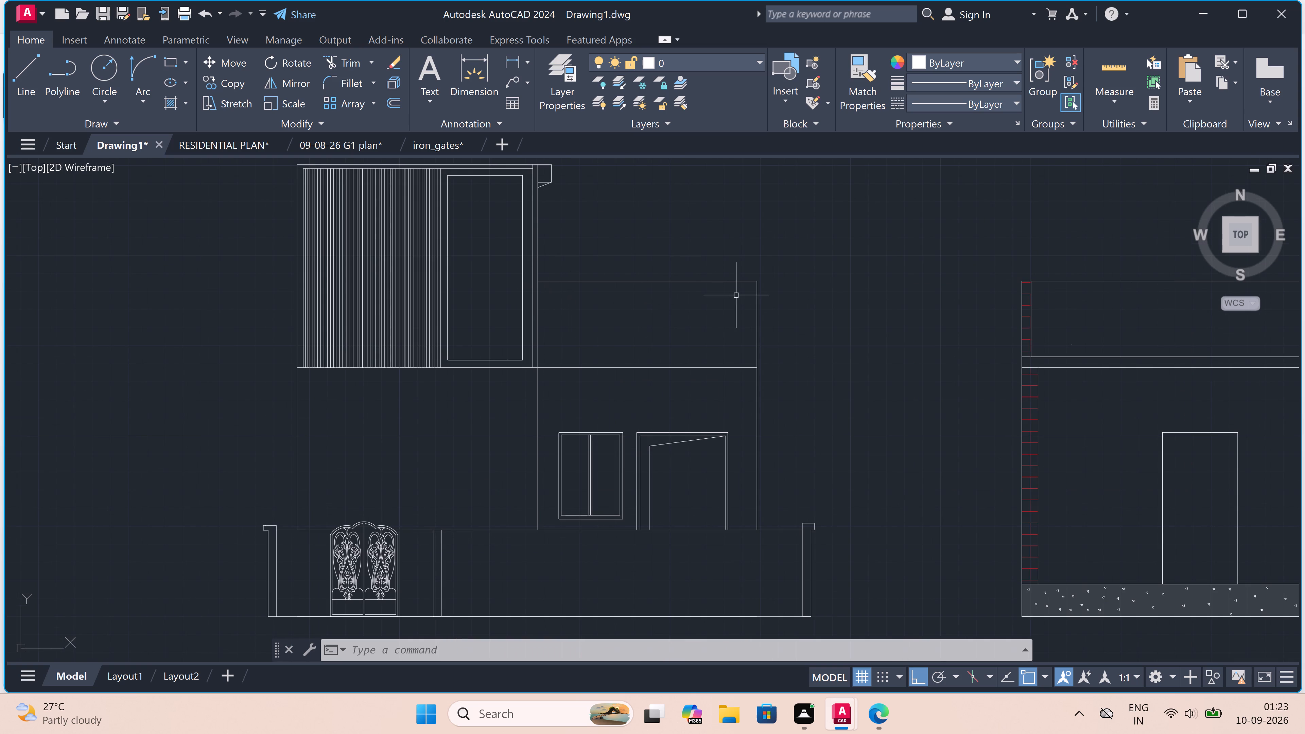
scroll(568, 262, up, 2)
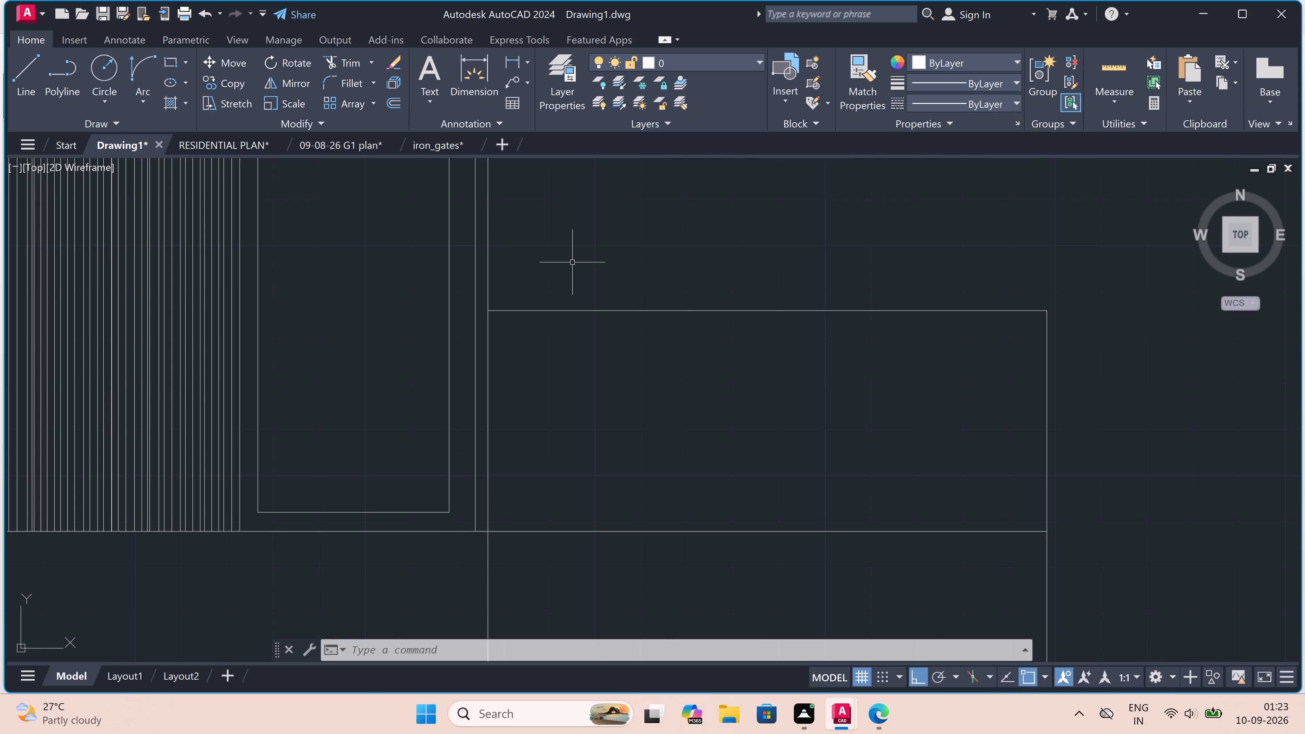
text(l)
key(space)
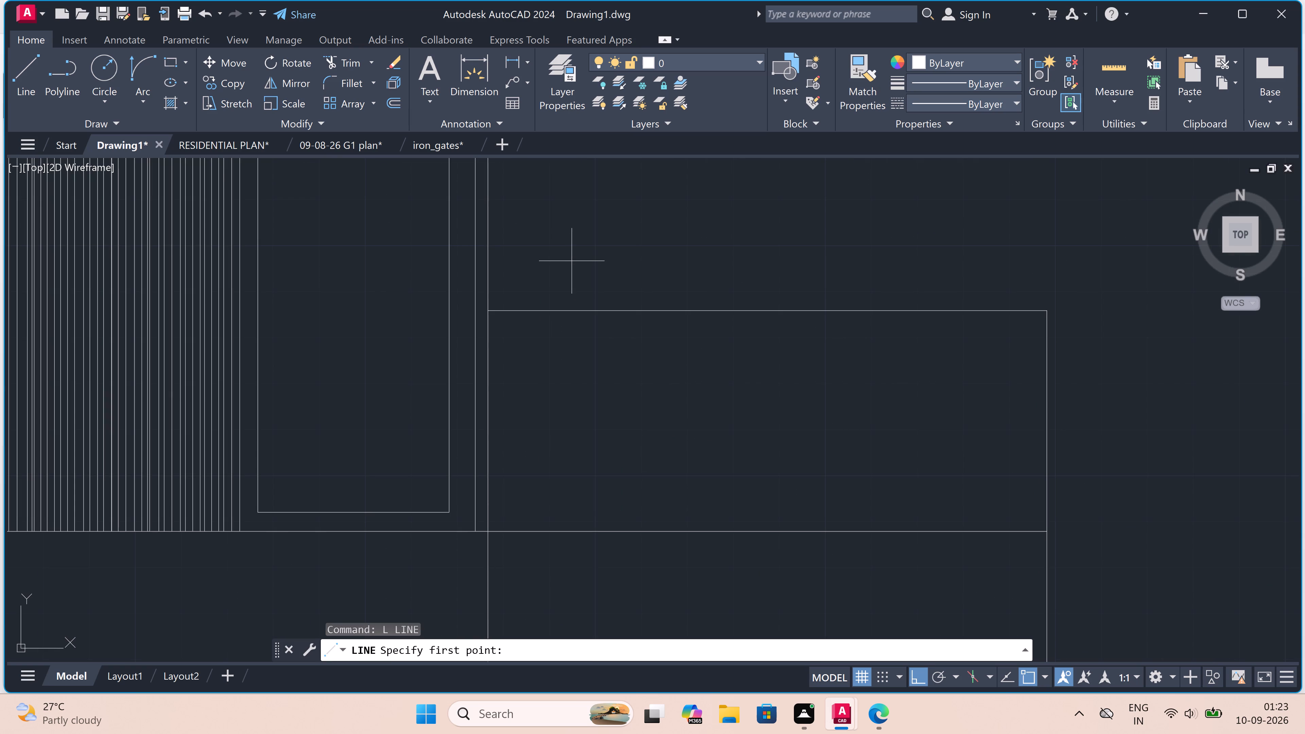
click(483, 310)
key(F8)
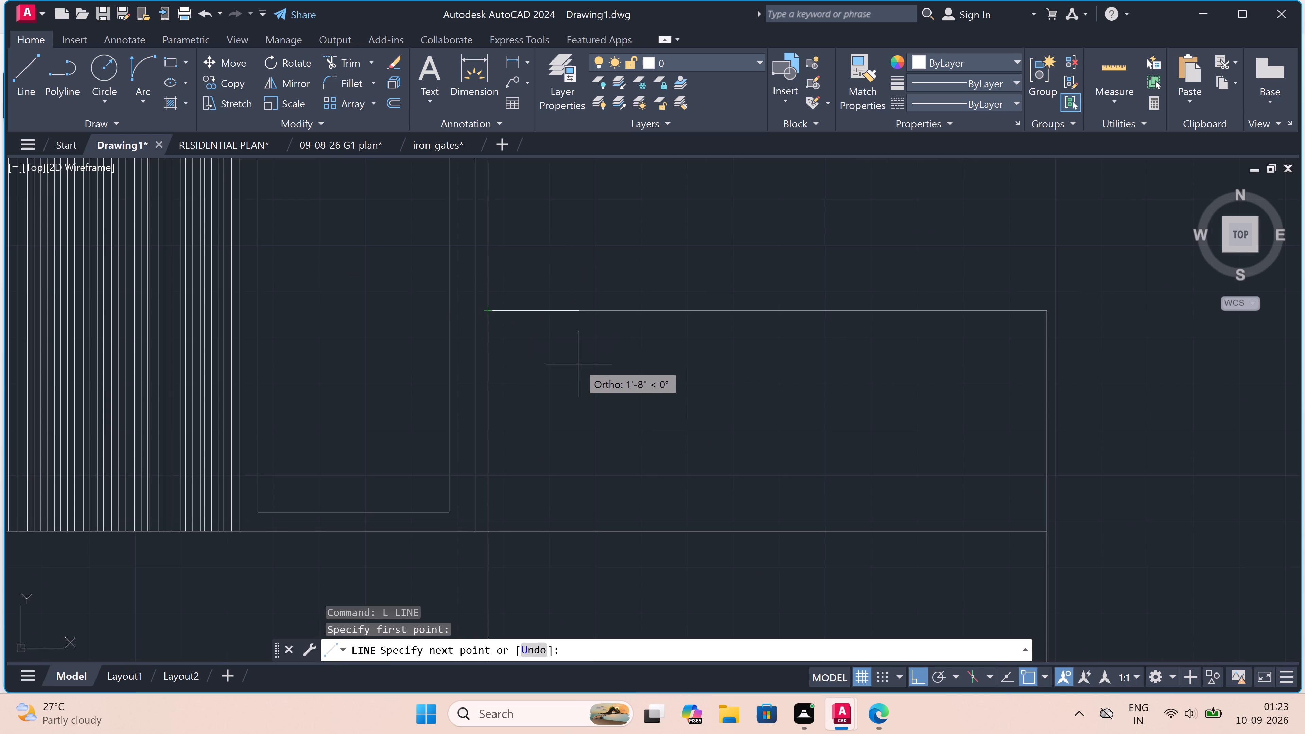
drag(551, 350, 553, 350)
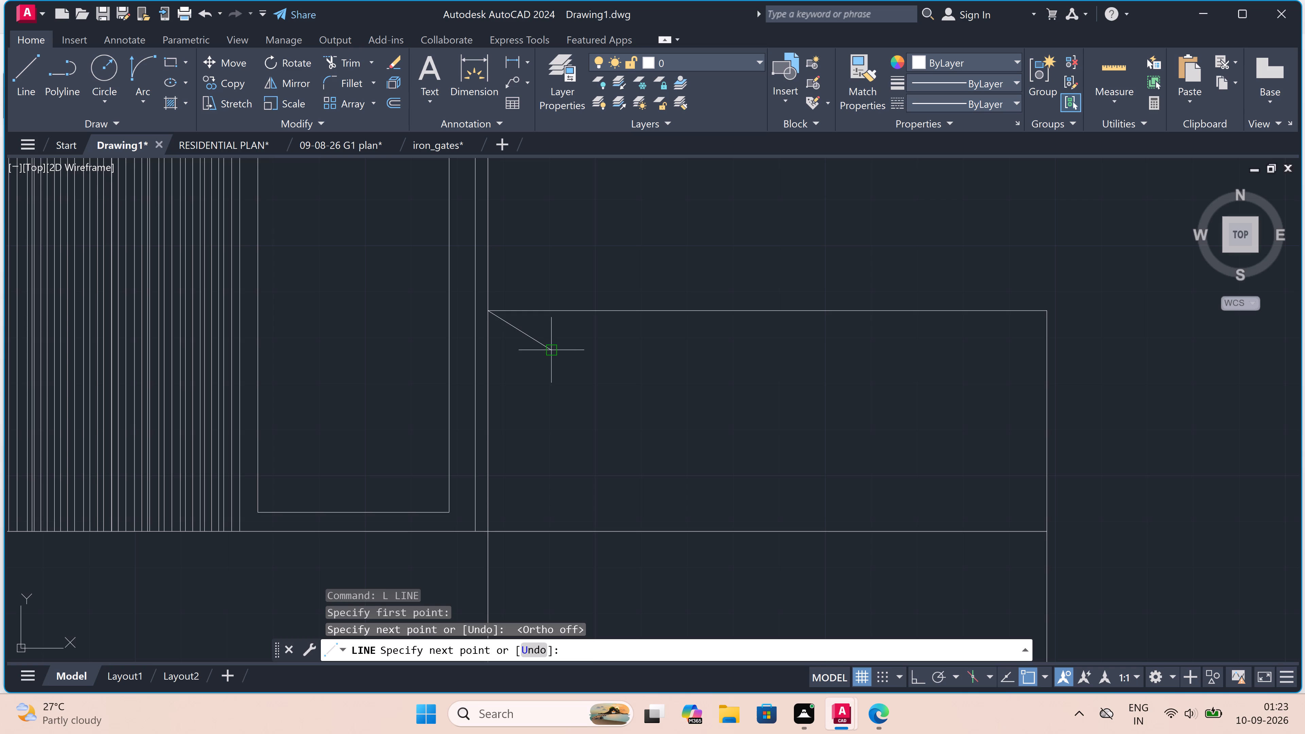
drag(553, 350, 567, 350)
key(F8)
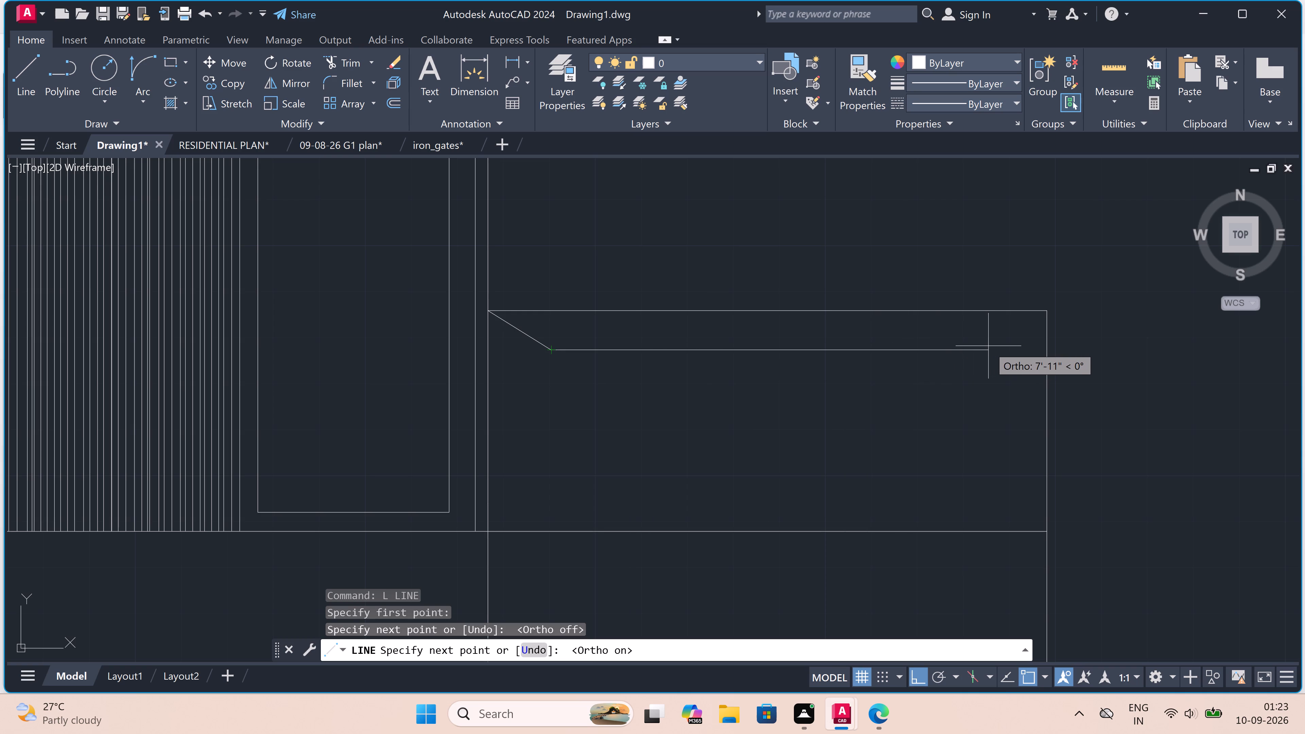
click(976, 348)
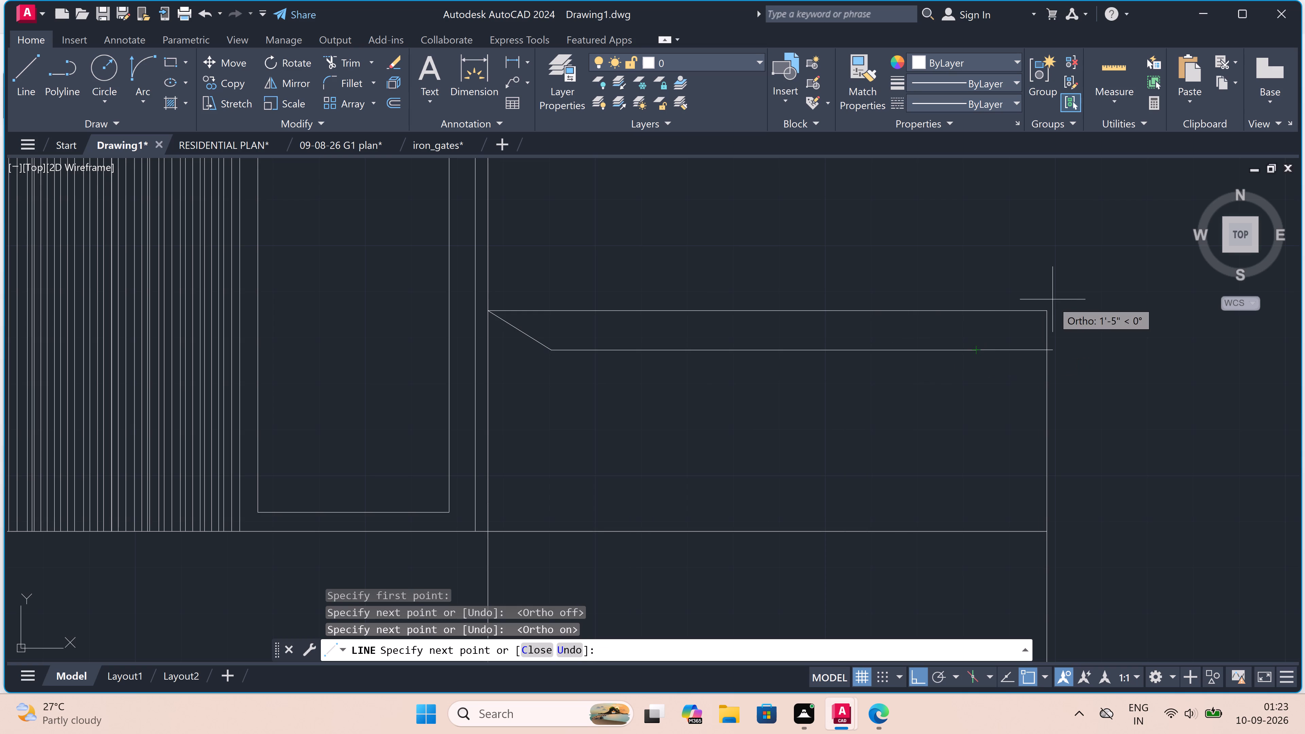
key(F8)
click(1045, 312)
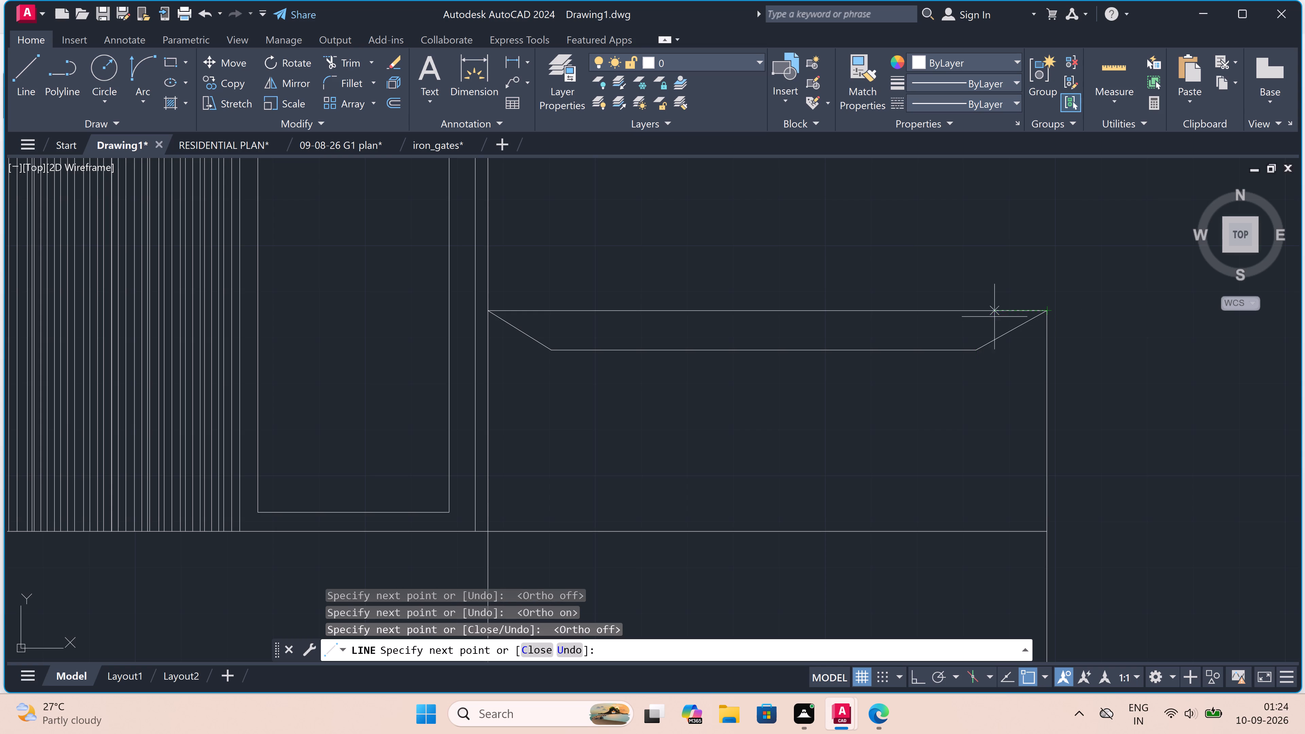
key(Escape)
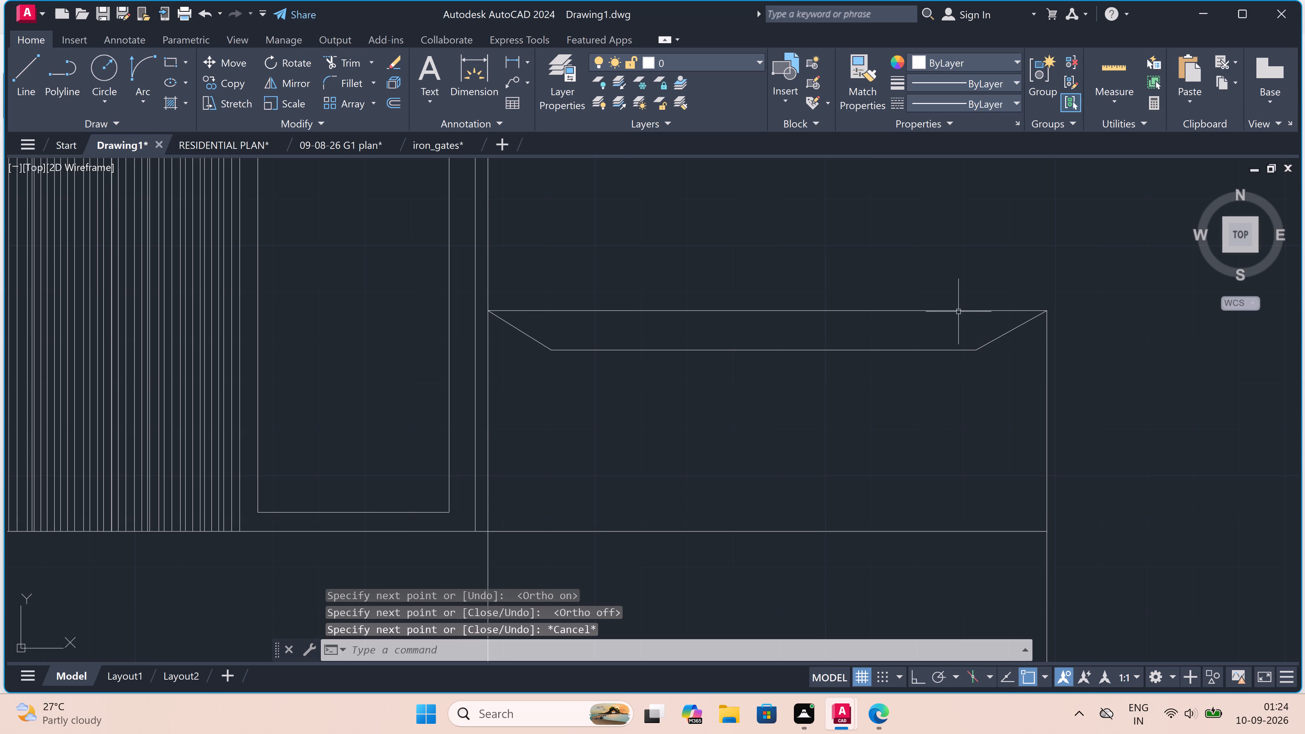
Draw a narrow pair of vertical lines about 10" high across the band, starting at its lower corner nearest the tall block.
scroll(957, 309, down, 2)
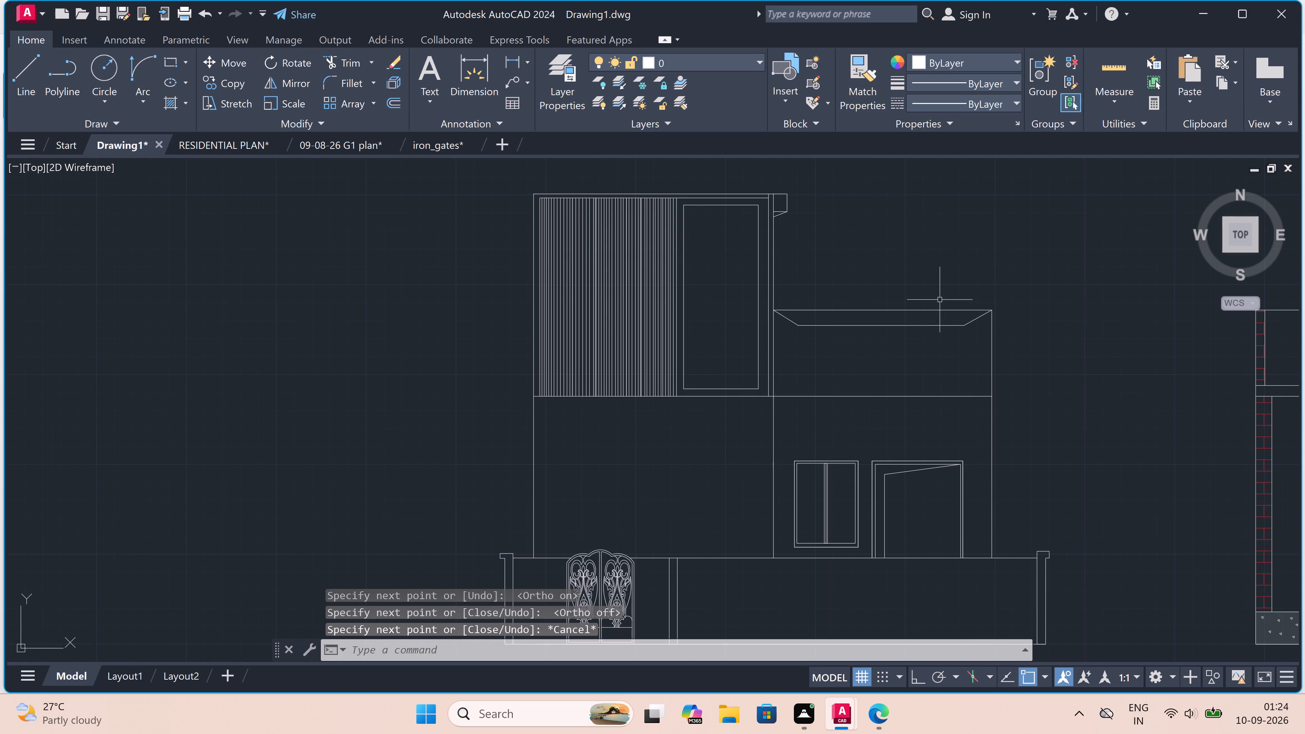
scroll(930, 262, down, 2)
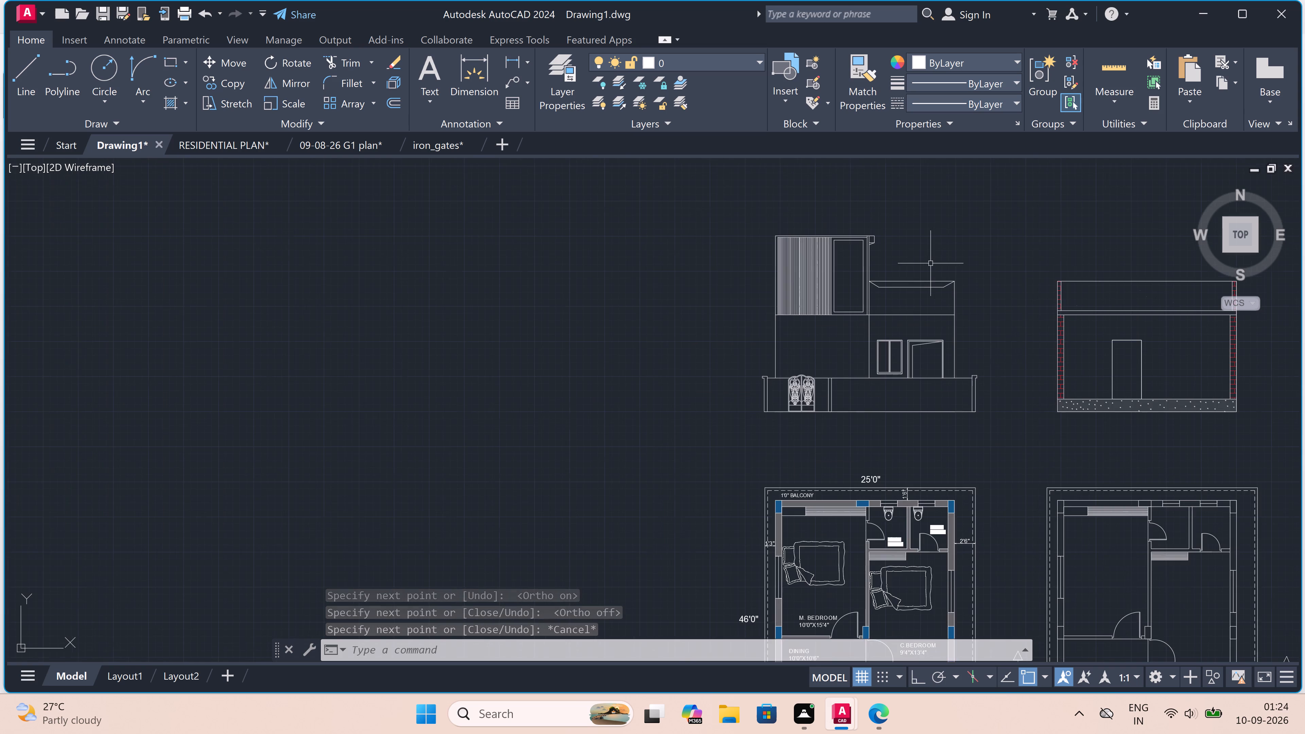
scroll(927, 268, up, 3)
scroll(846, 305, up, 2)
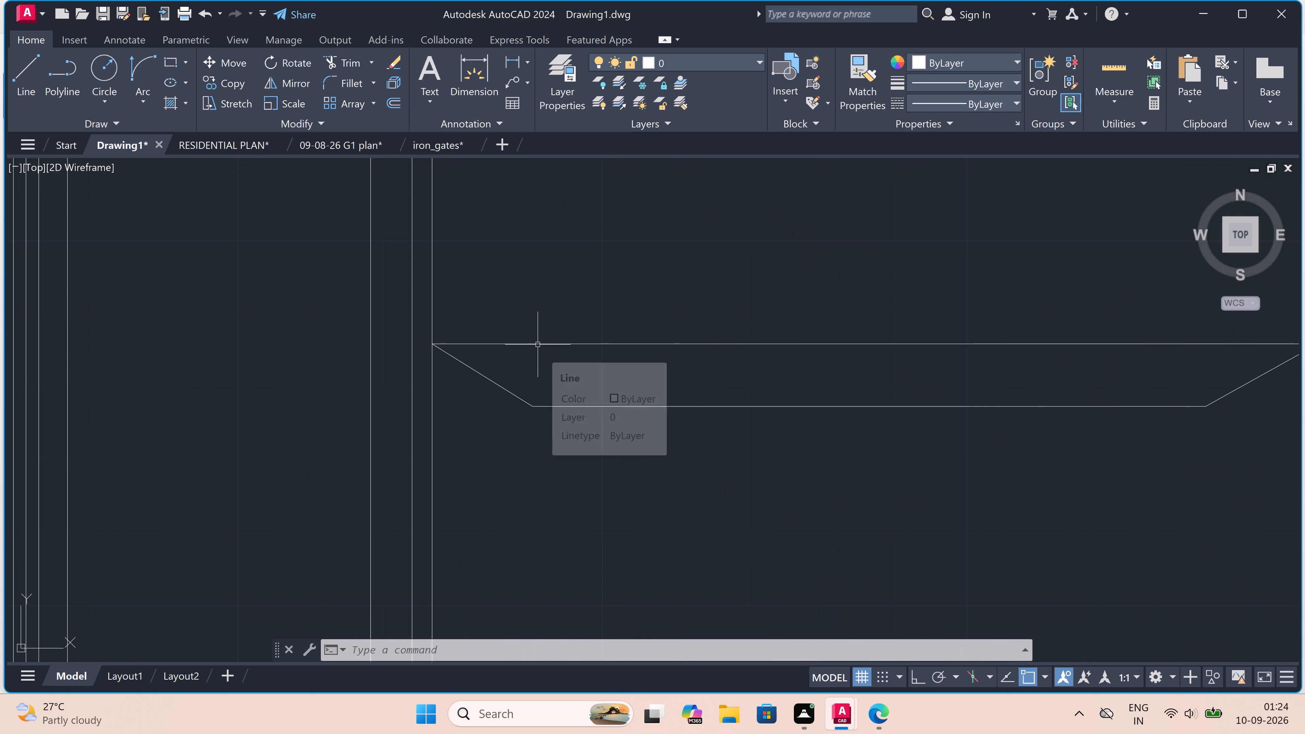
key(l)
key(space)
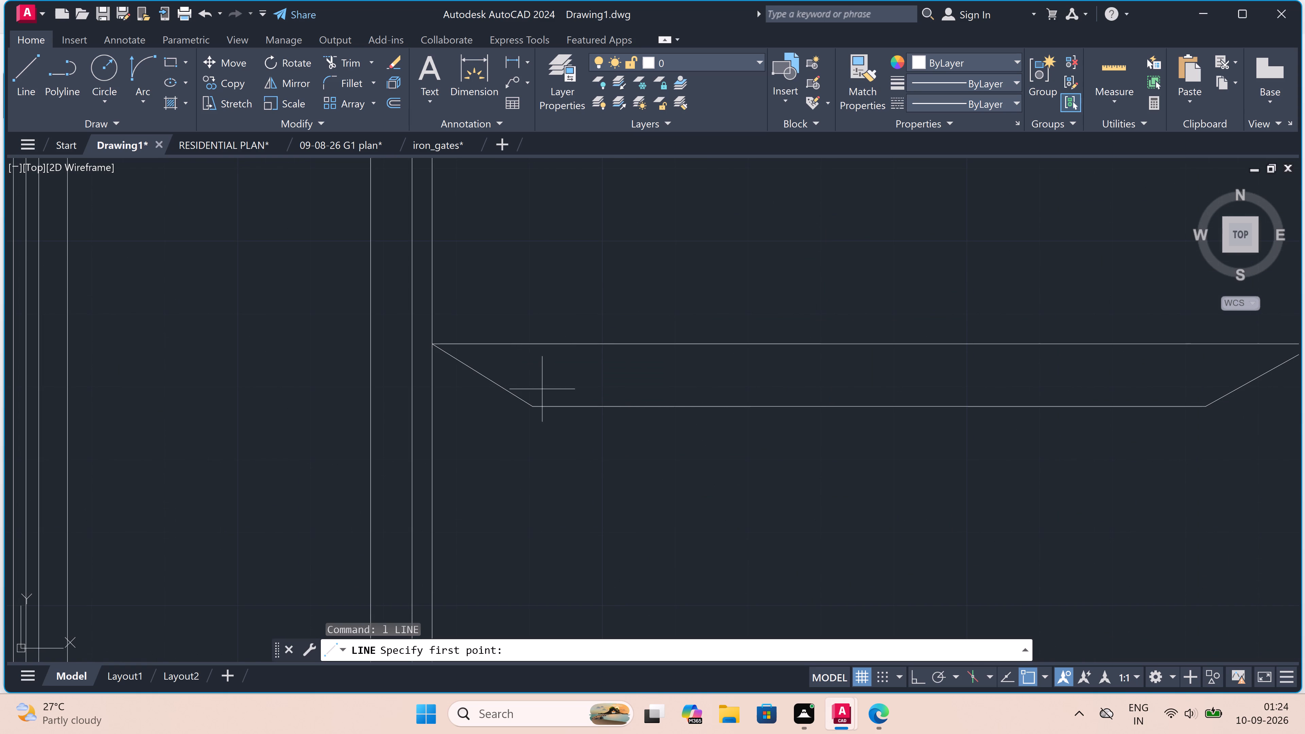
click(534, 402)
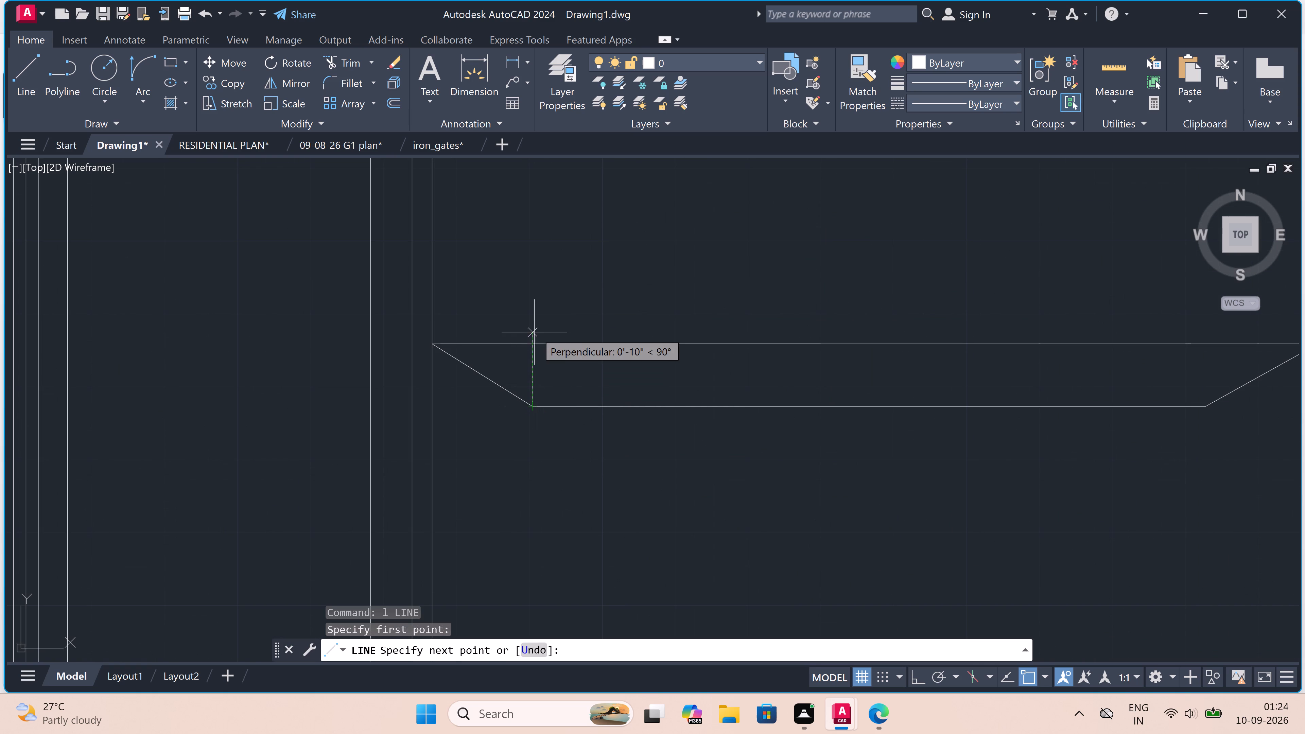
click(534, 342)
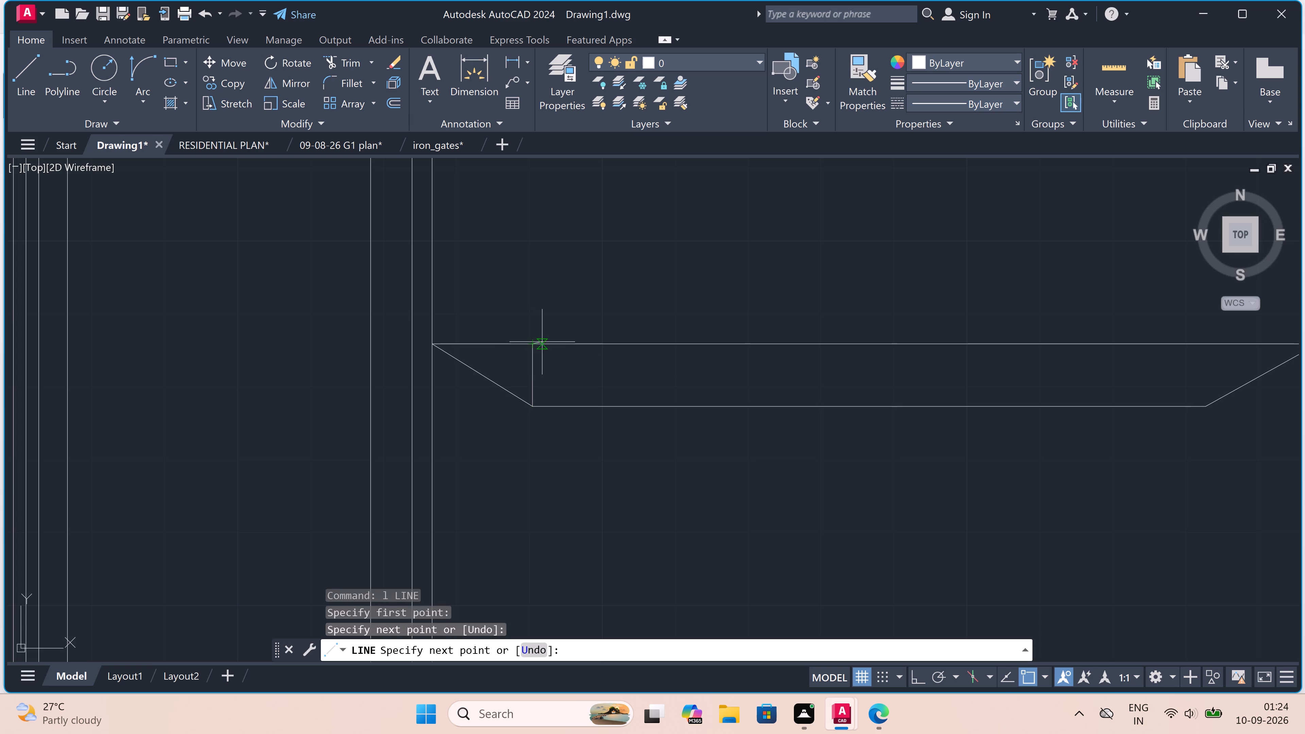
scroll(542, 343, up, 3)
click(540, 346)
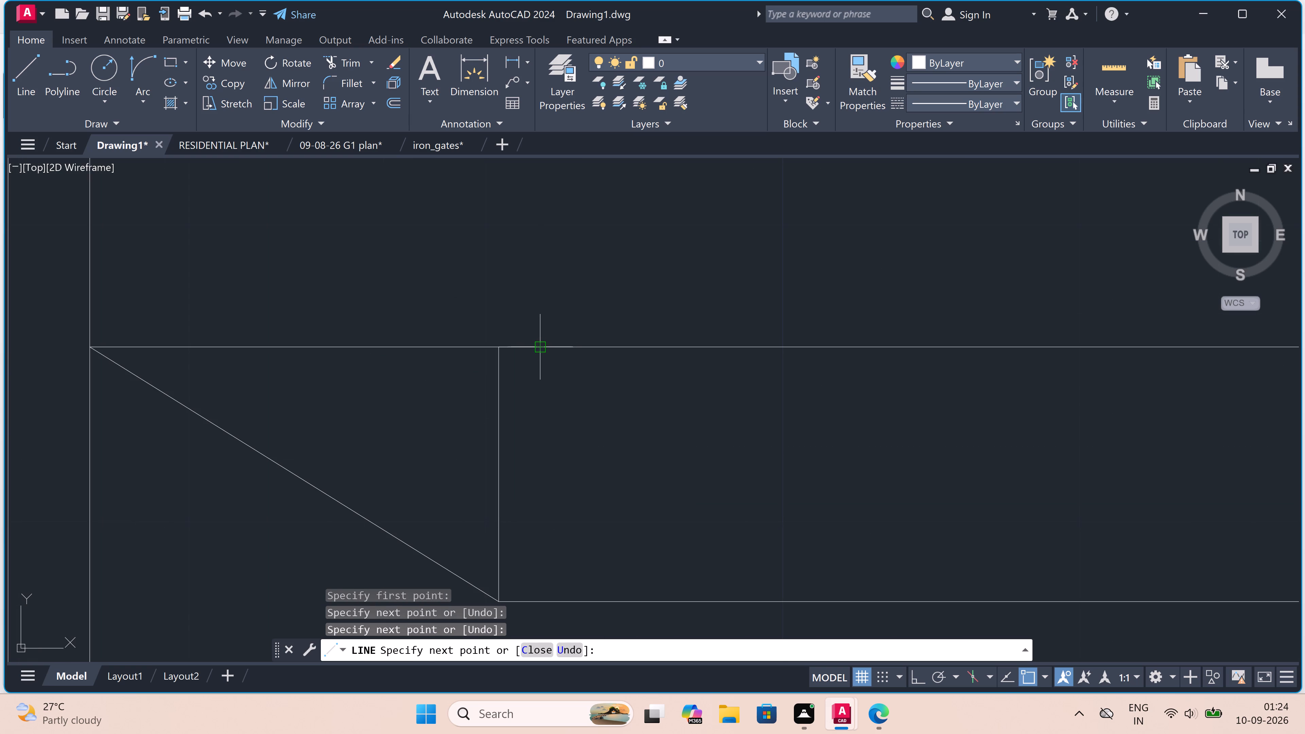
scroll(553, 427, down, 3)
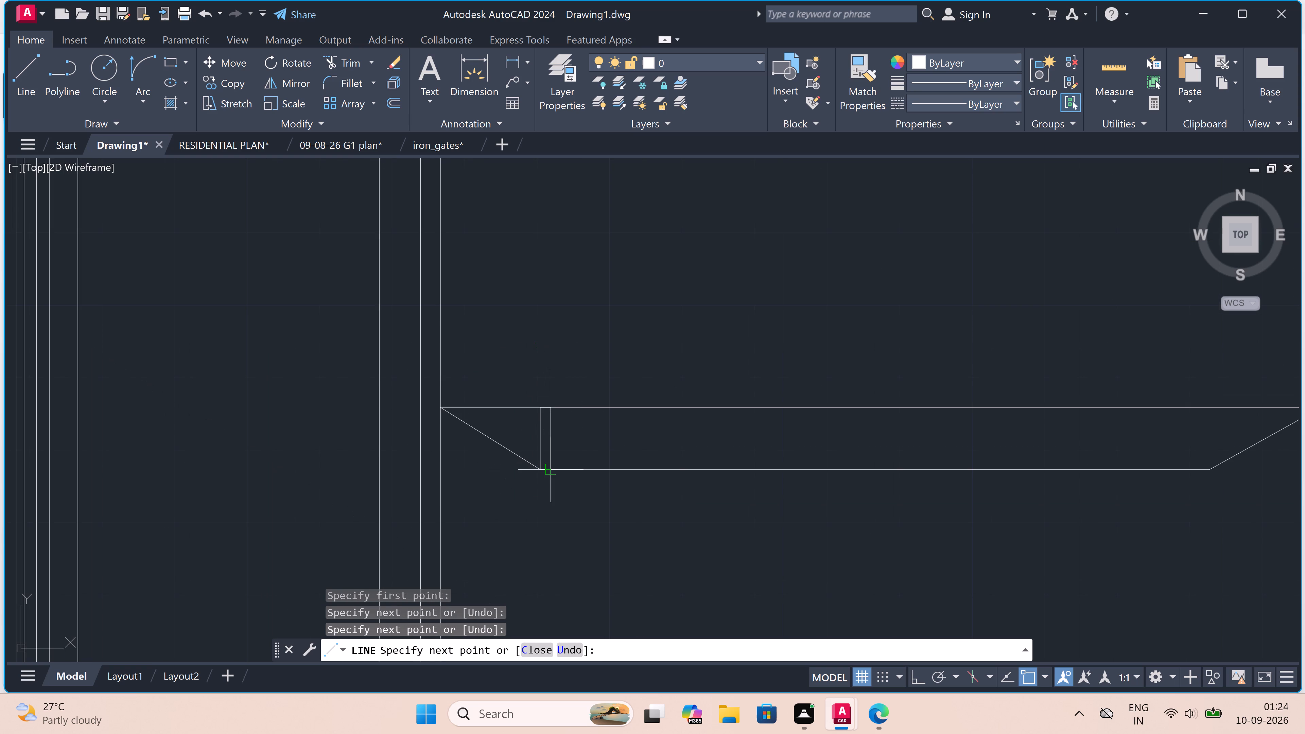
key(F8)
scroll(548, 464, up, 1)
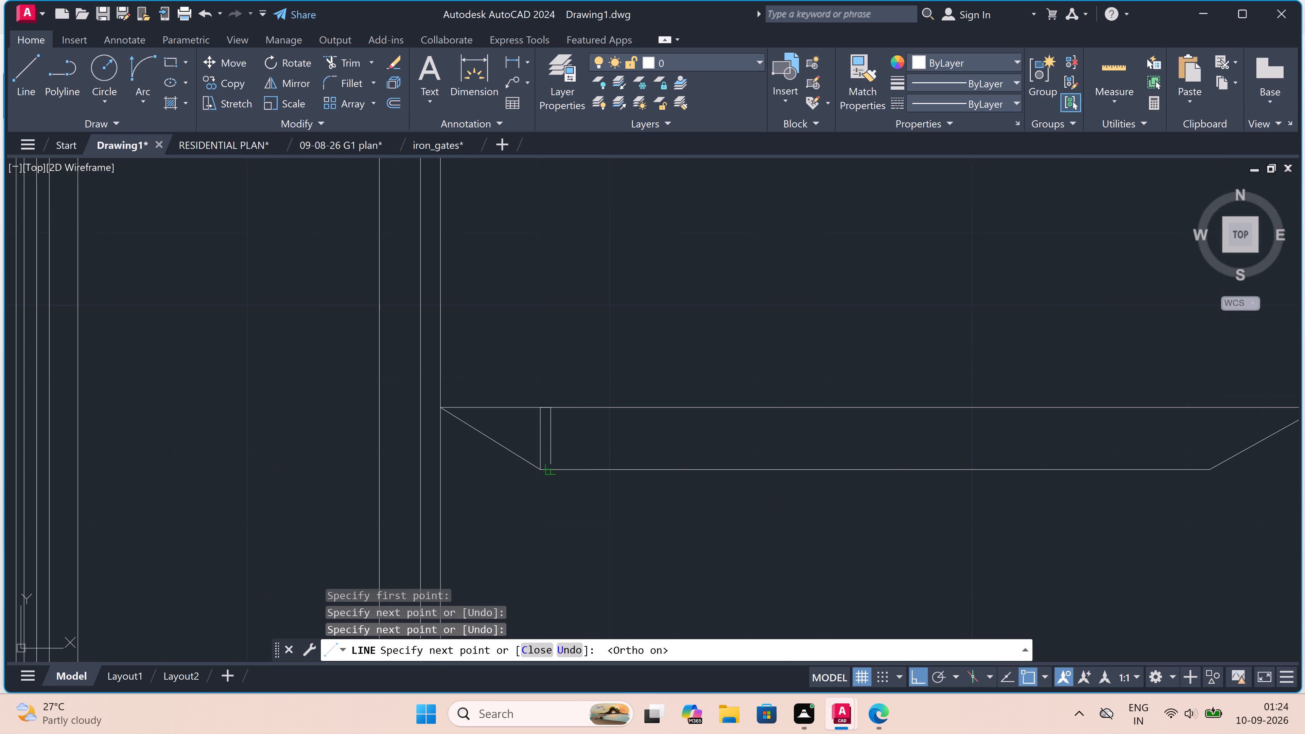
scroll(548, 464, up, 1)
click(551, 474)
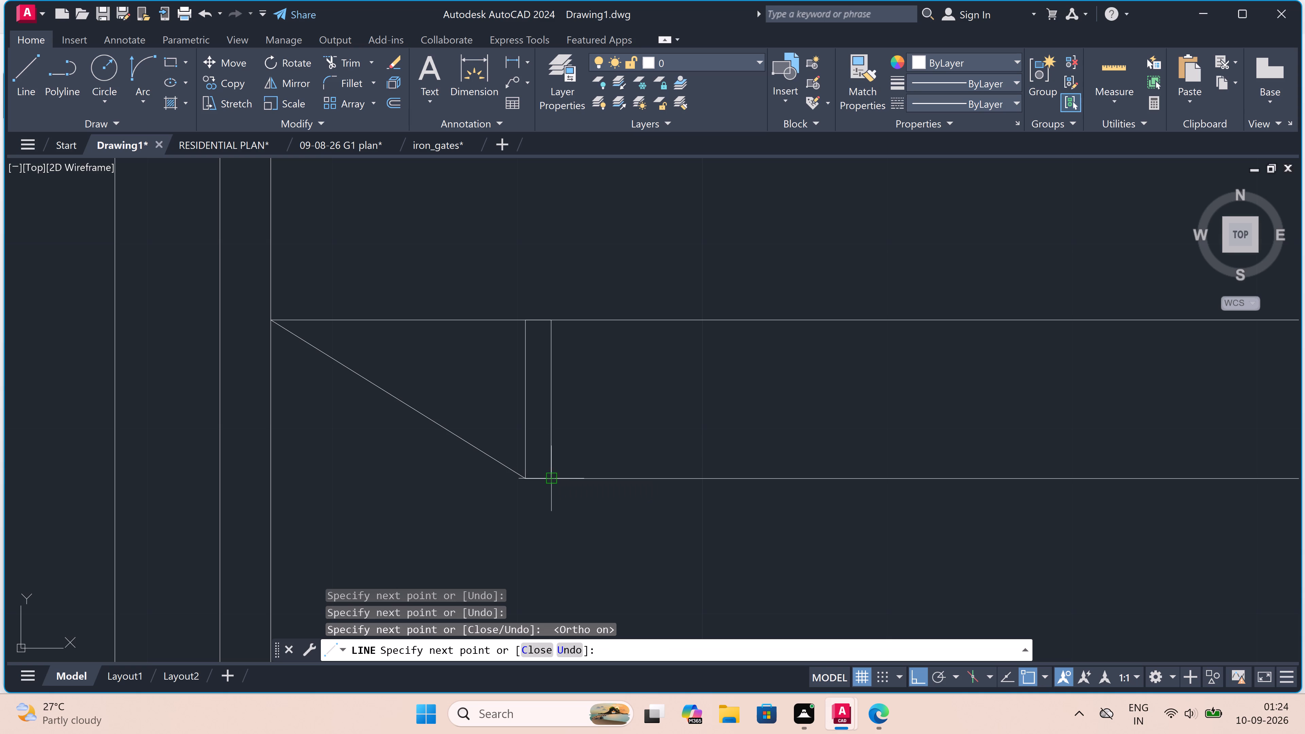
key(Escape)
Copy the vertical line pair four times along the band at roughly even spacing, working away from the tall block.
scroll(574, 425, down, 4)
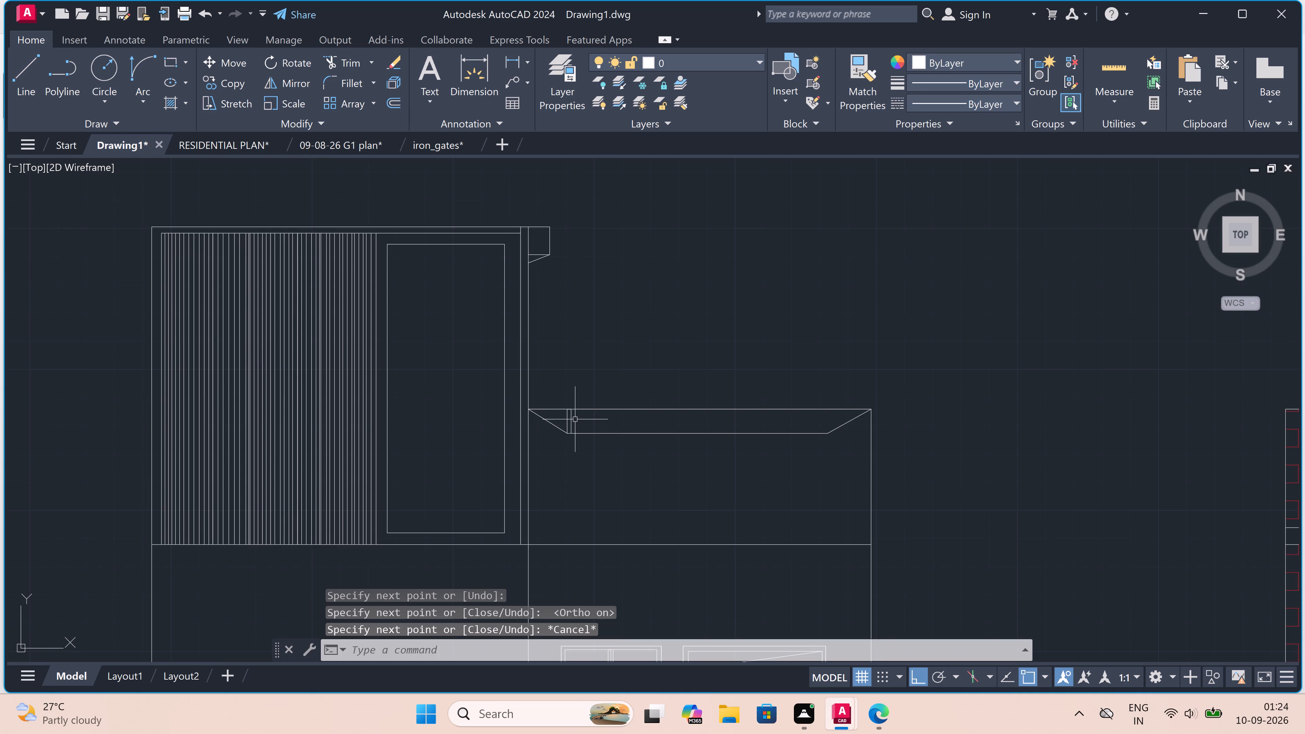
scroll(573, 416, up, 3)
drag(572, 417, 567, 420)
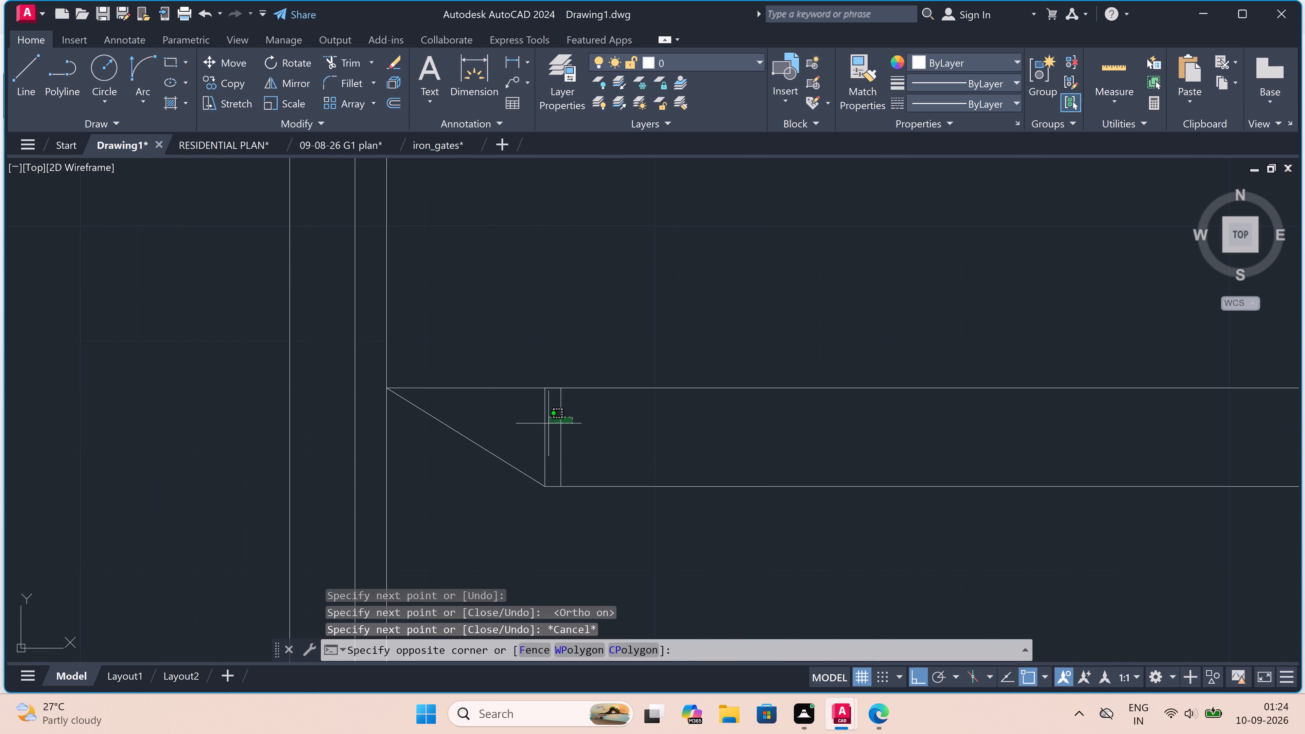
click(528, 418)
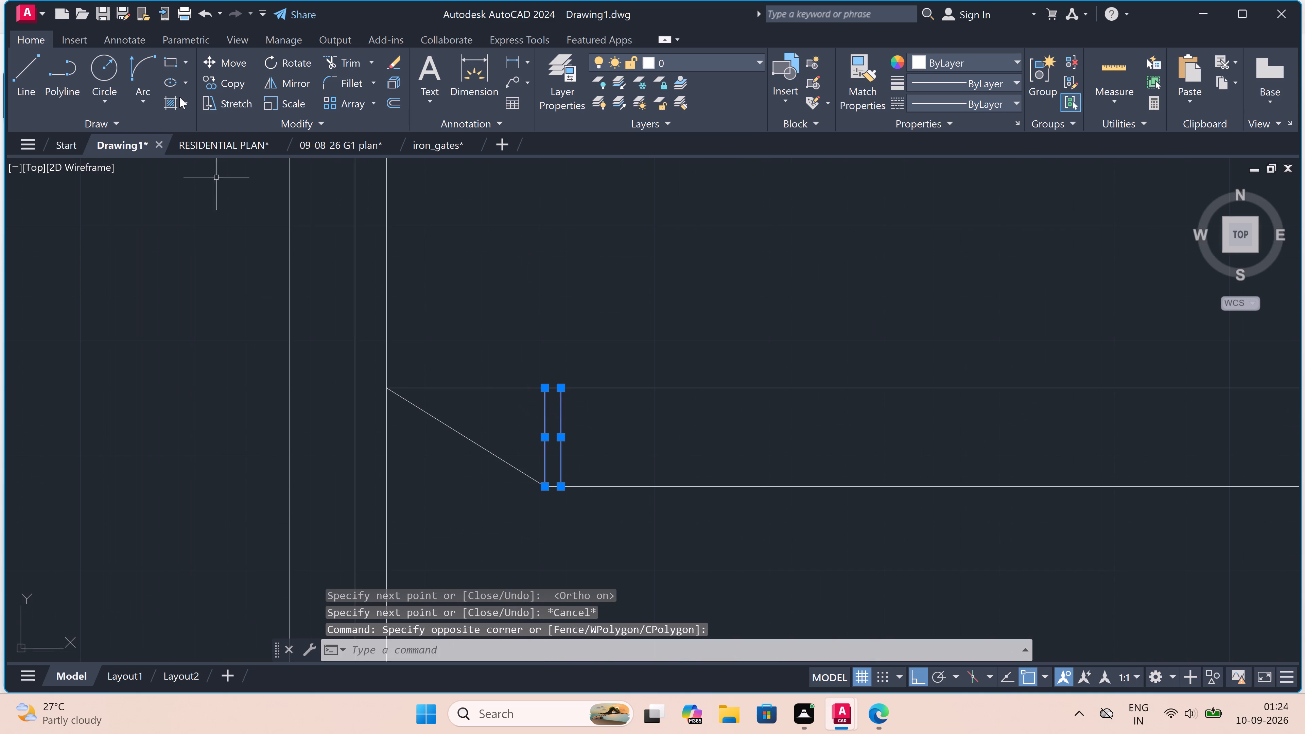
click(223, 77)
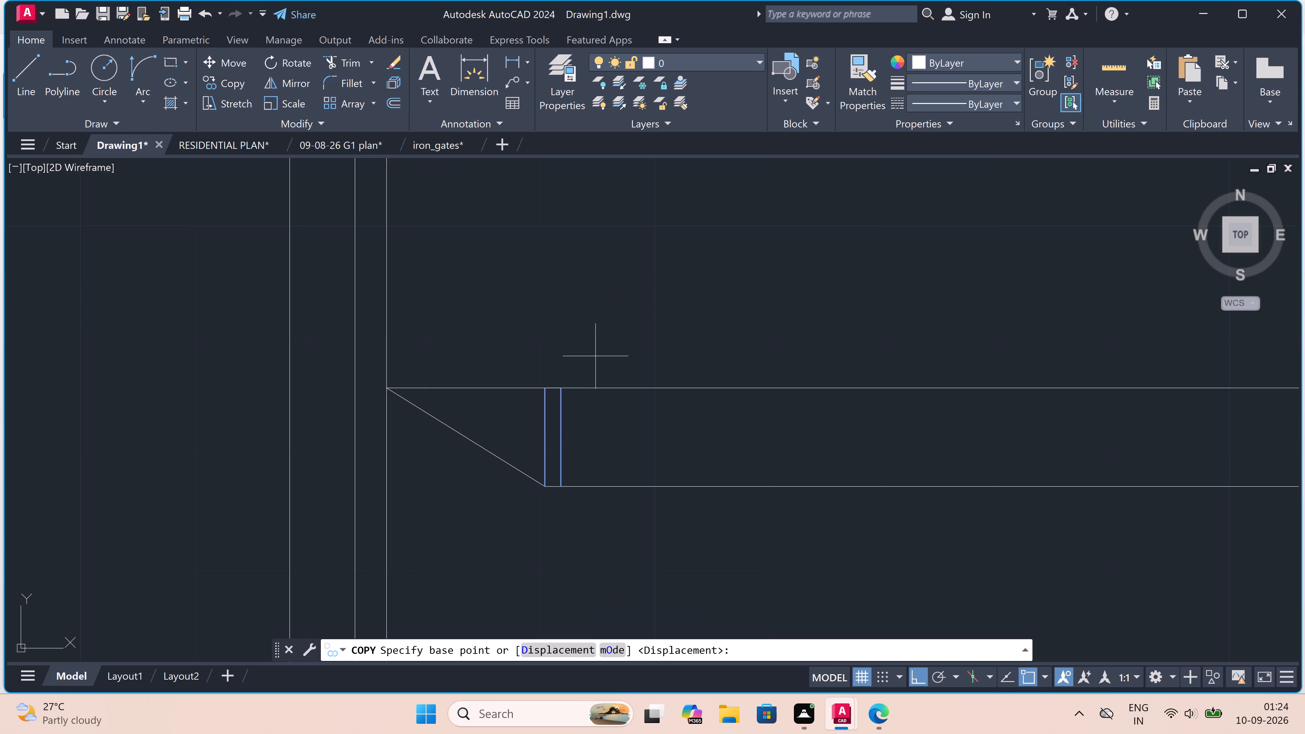
click(561, 387)
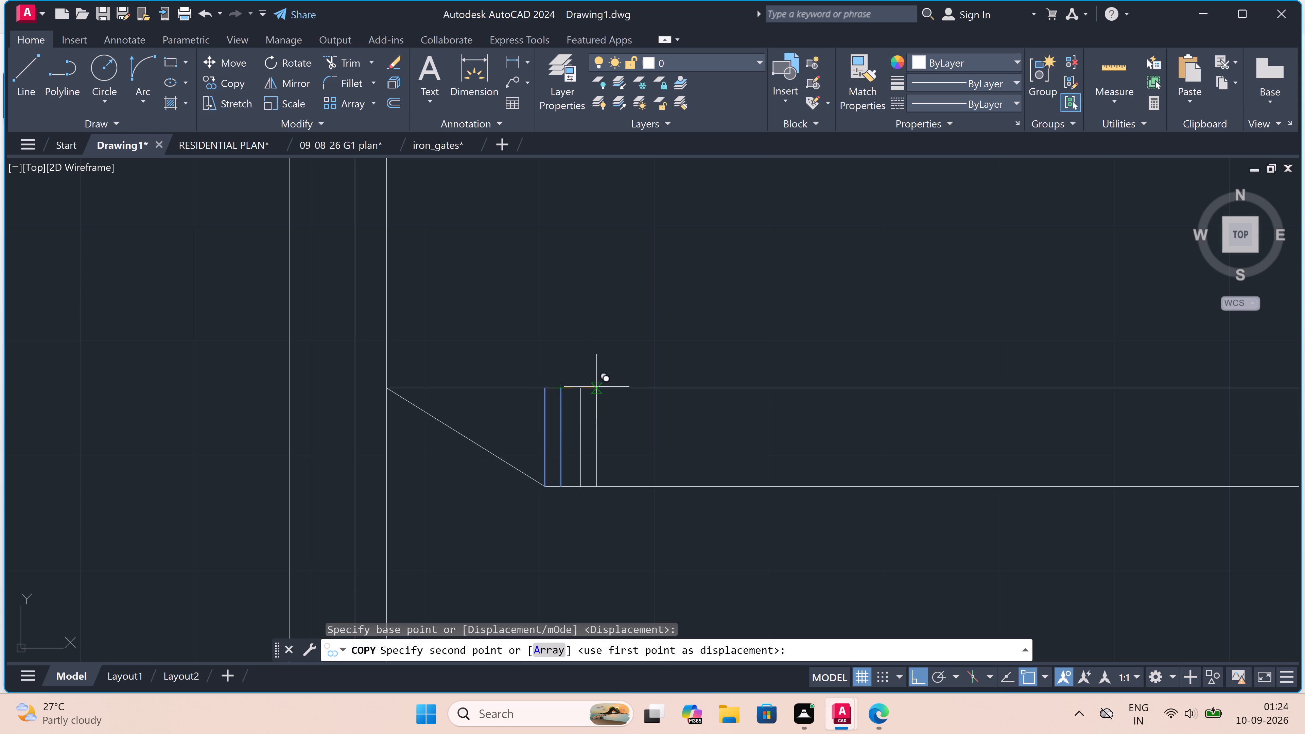
click(652, 396)
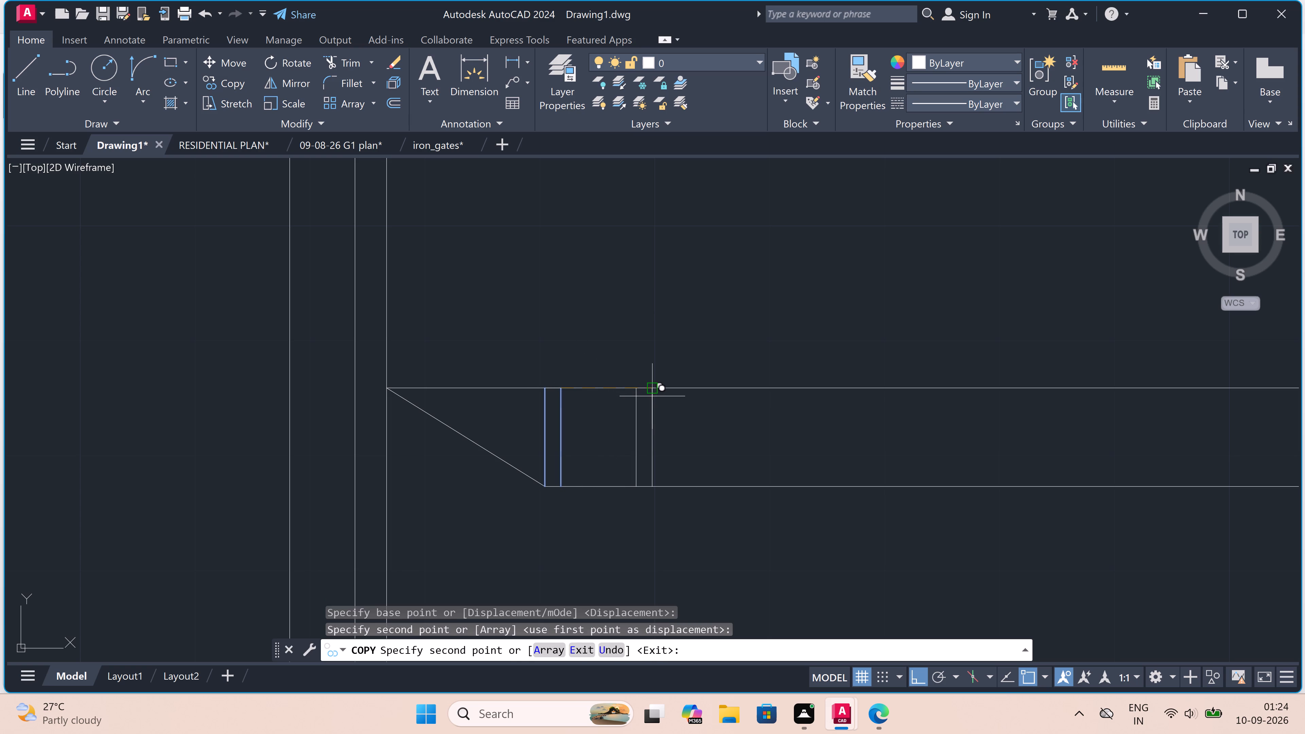
click(745, 404)
scroll(744, 402, down, 3)
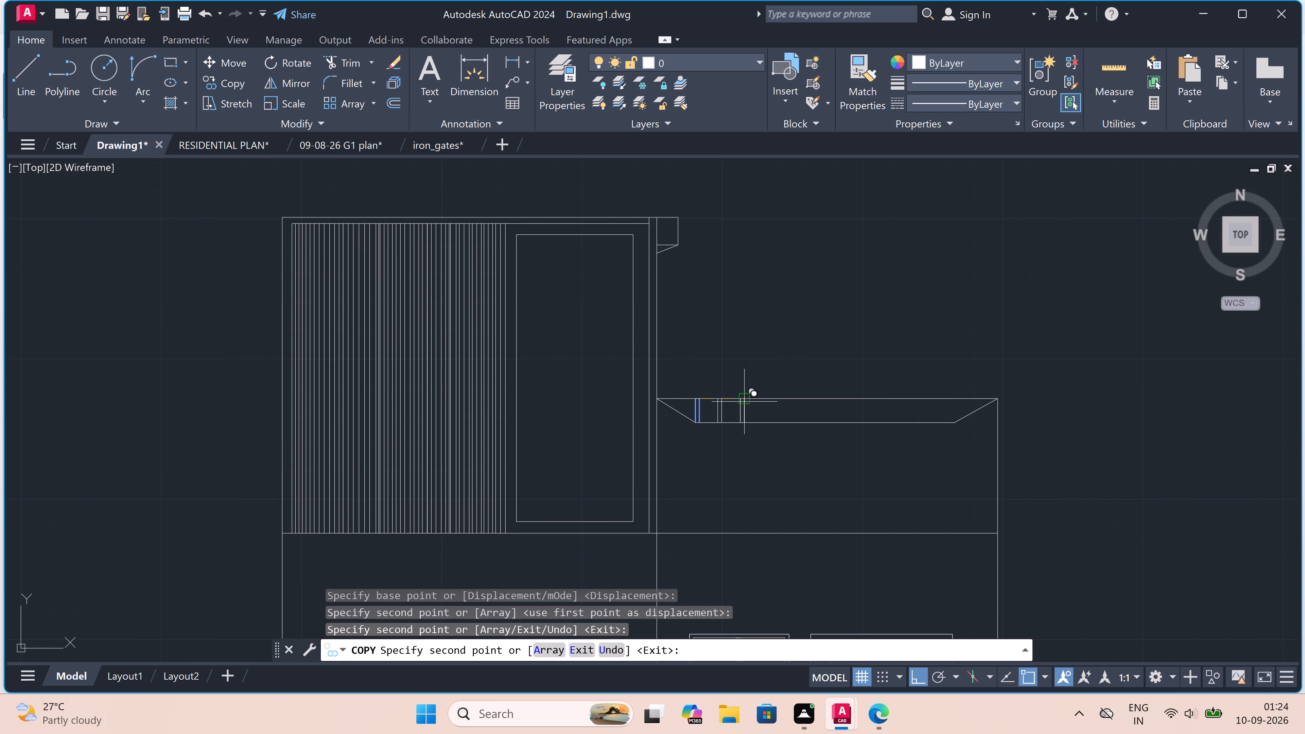
scroll(774, 396, up, 3)
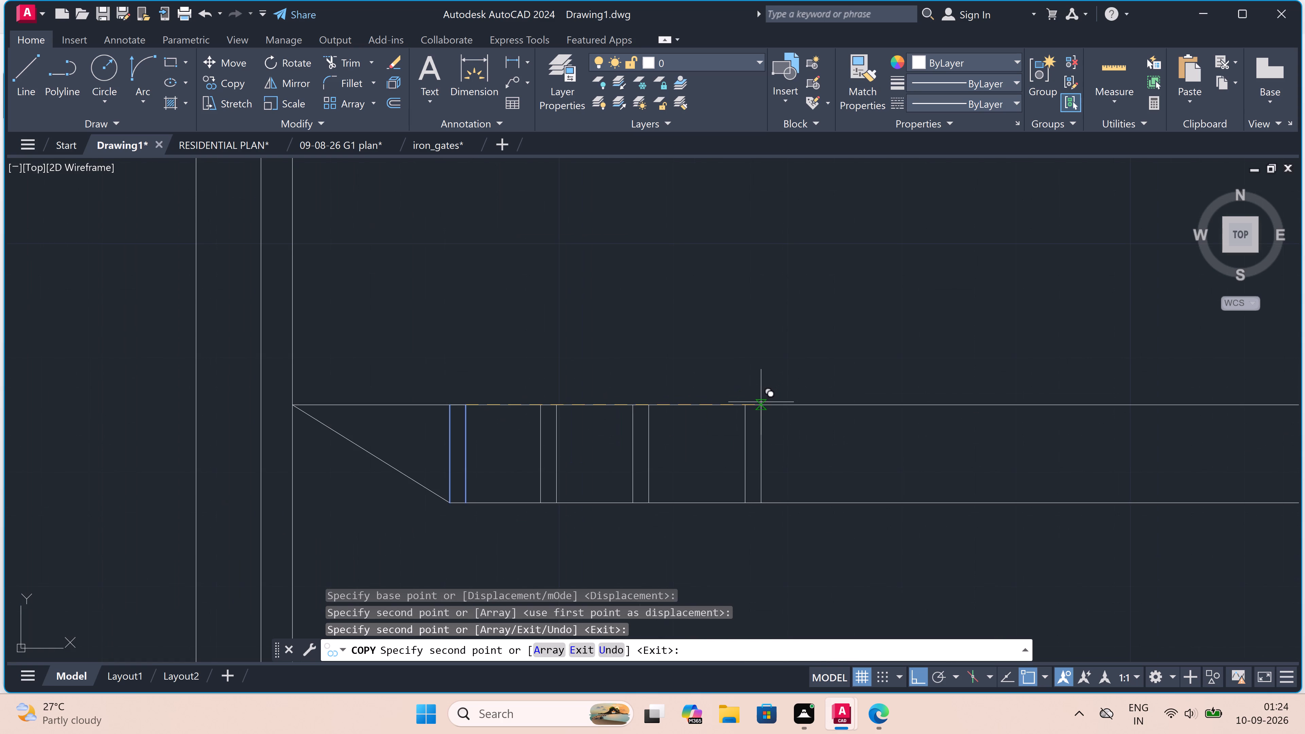
click(757, 401)
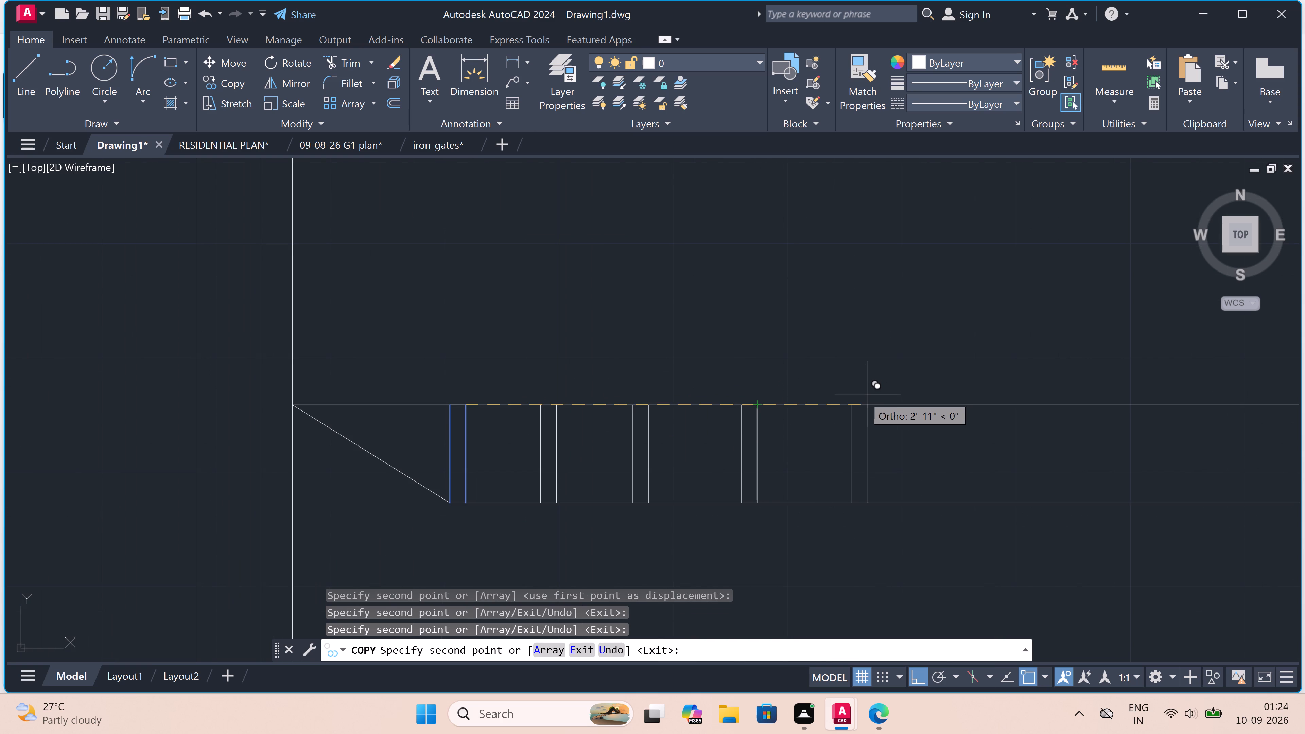
click(859, 397)
Place seven more copies of the line pair, from the band's far lower corner back across the remaining gap, and finish copying.
scroll(716, 329, down, 4)
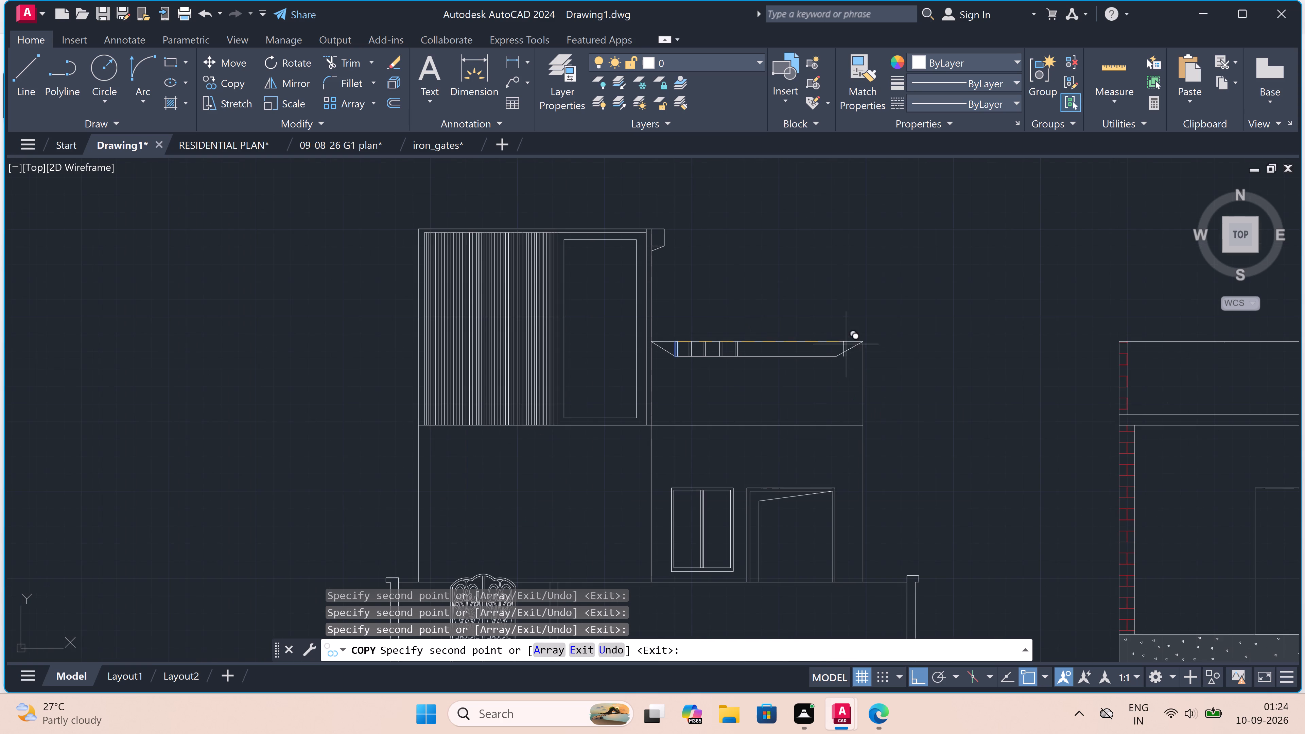
scroll(854, 341, up, 3)
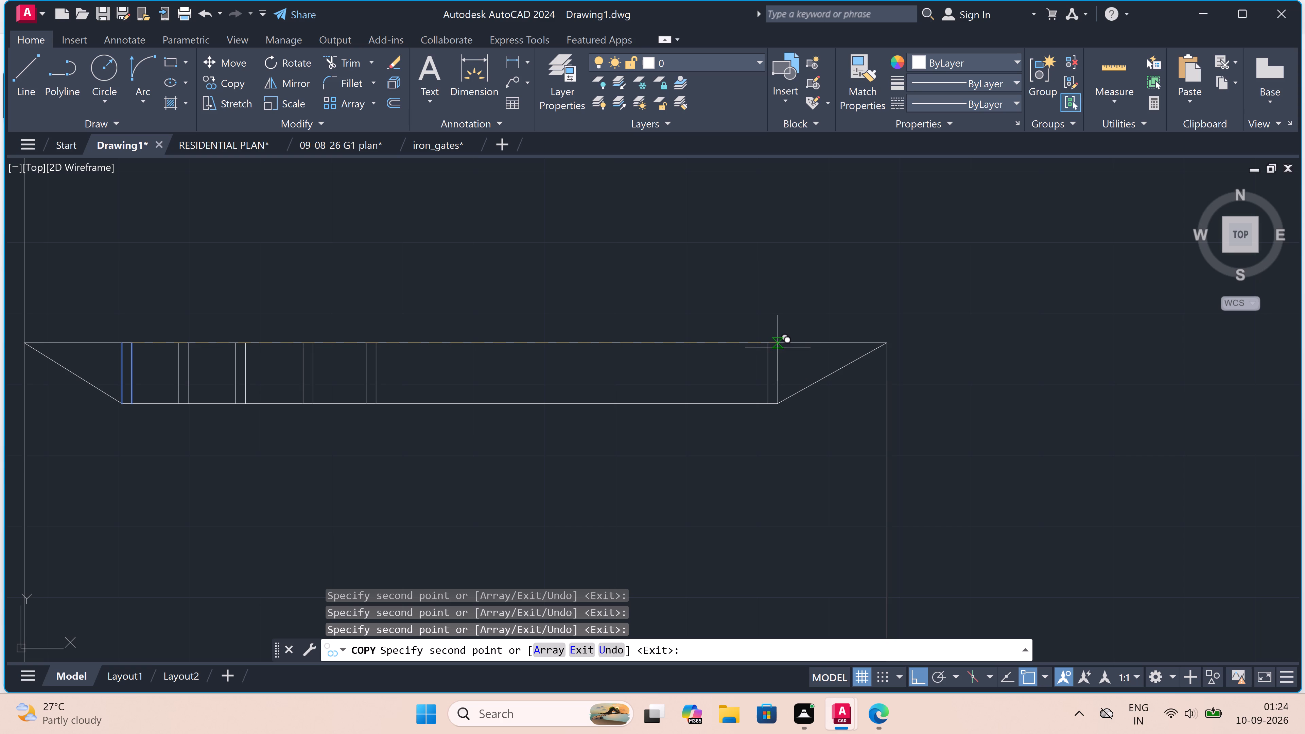
click(778, 348)
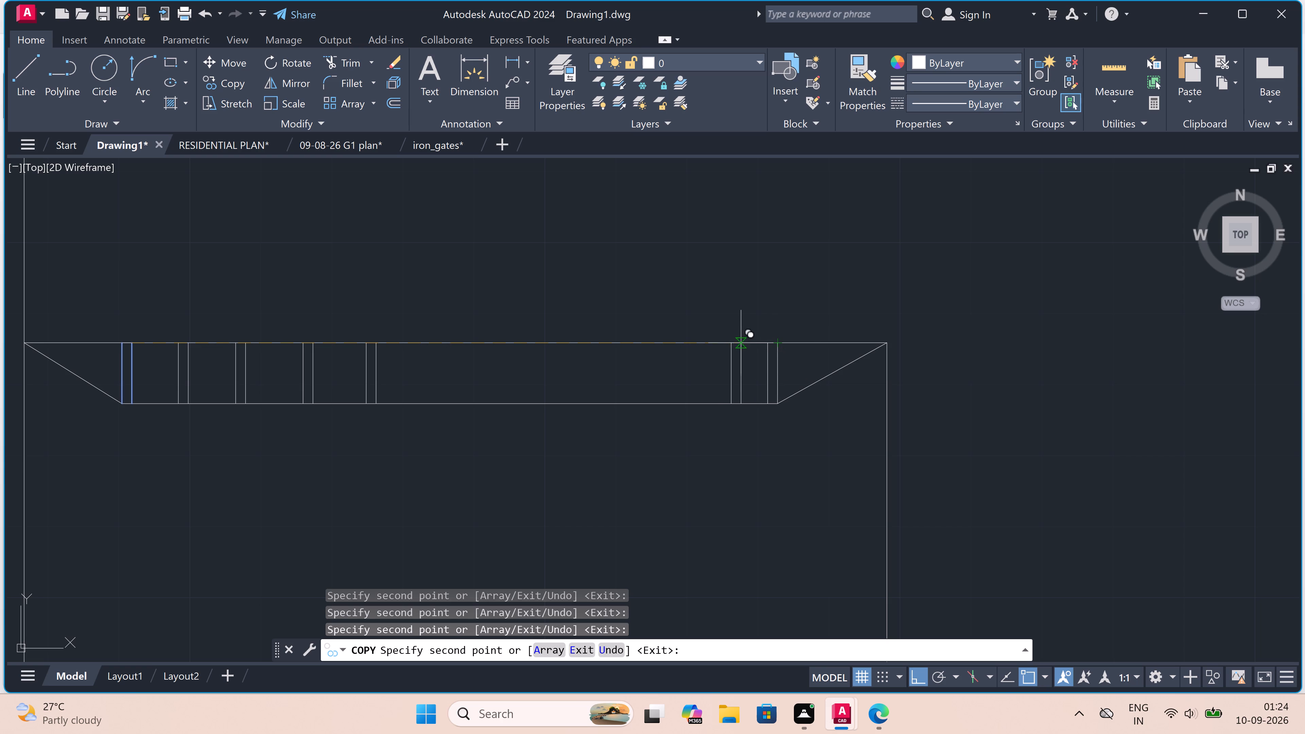
click(727, 339)
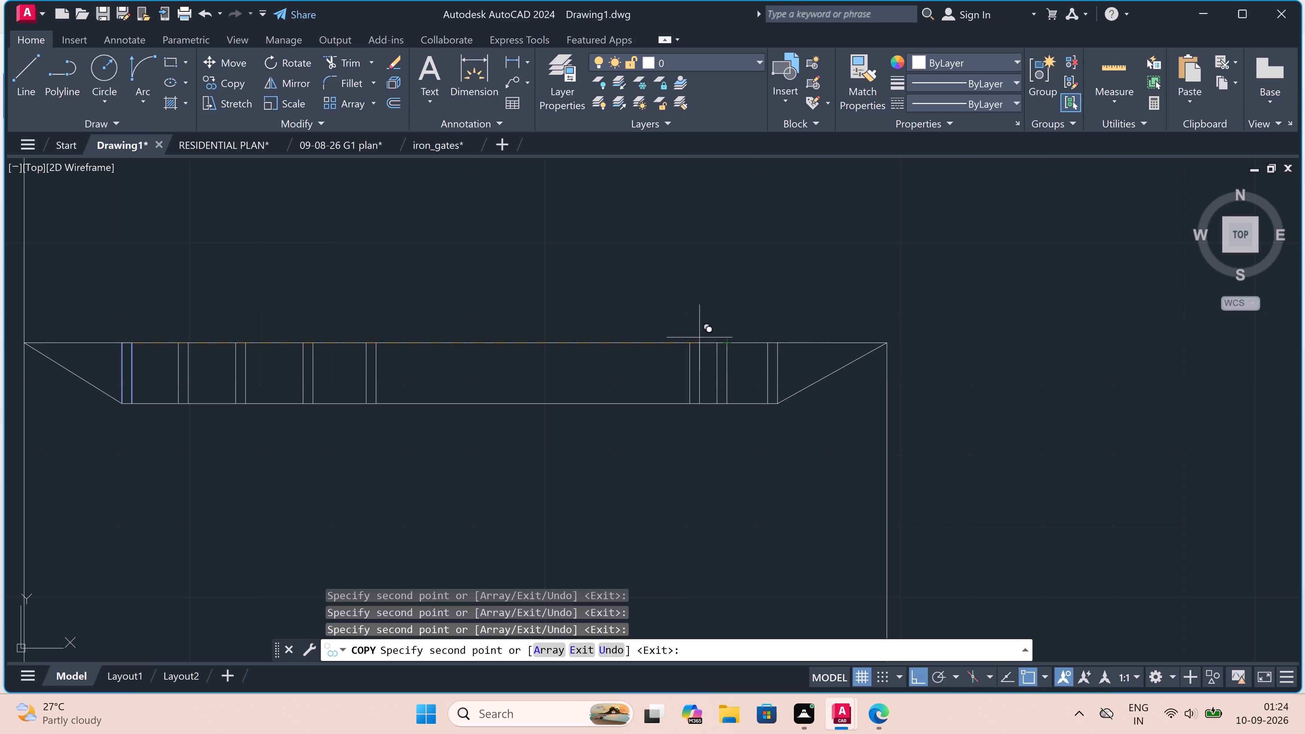
click(676, 340)
click(621, 342)
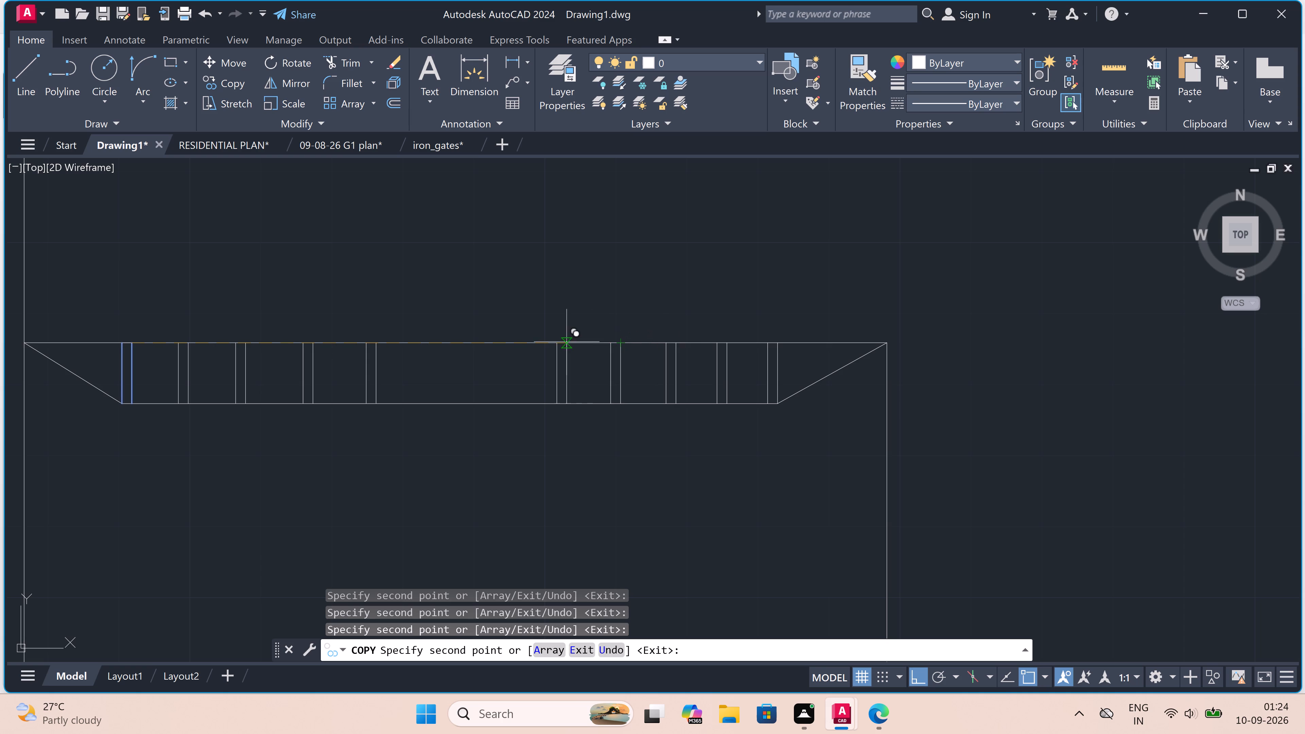
click(570, 340)
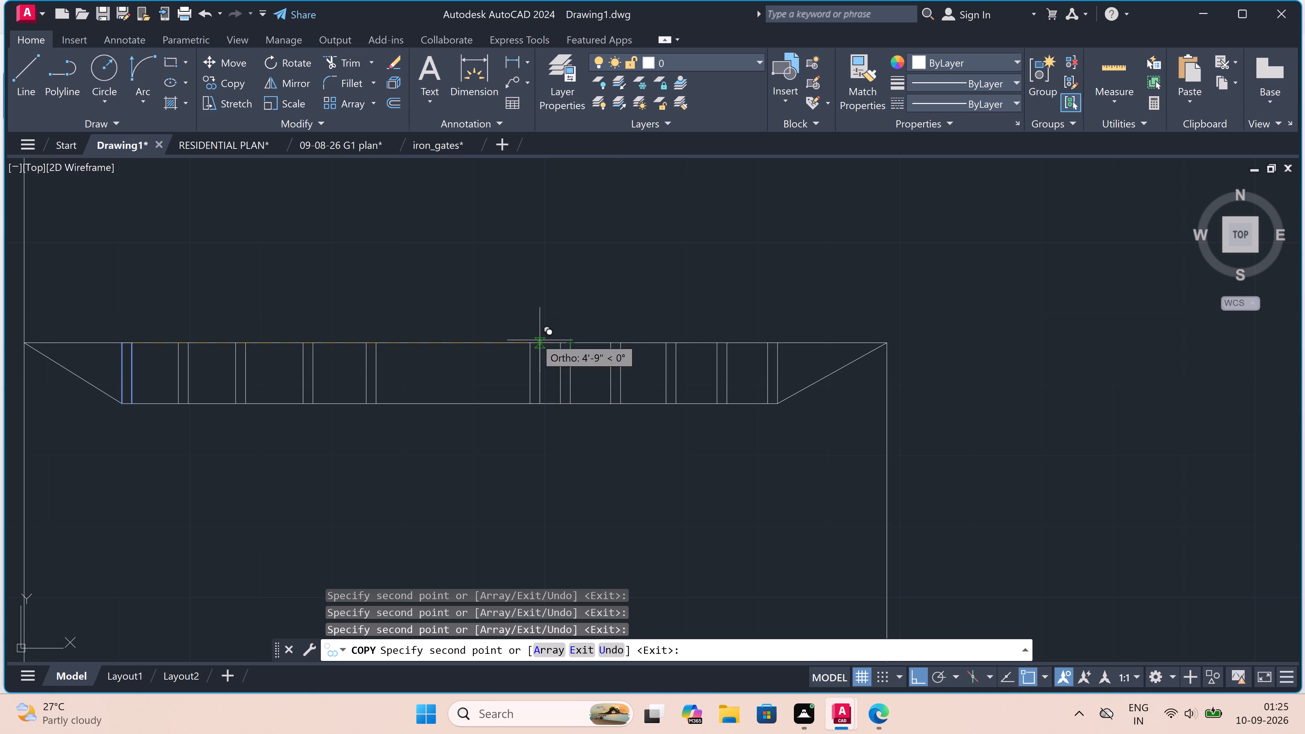
click(515, 335)
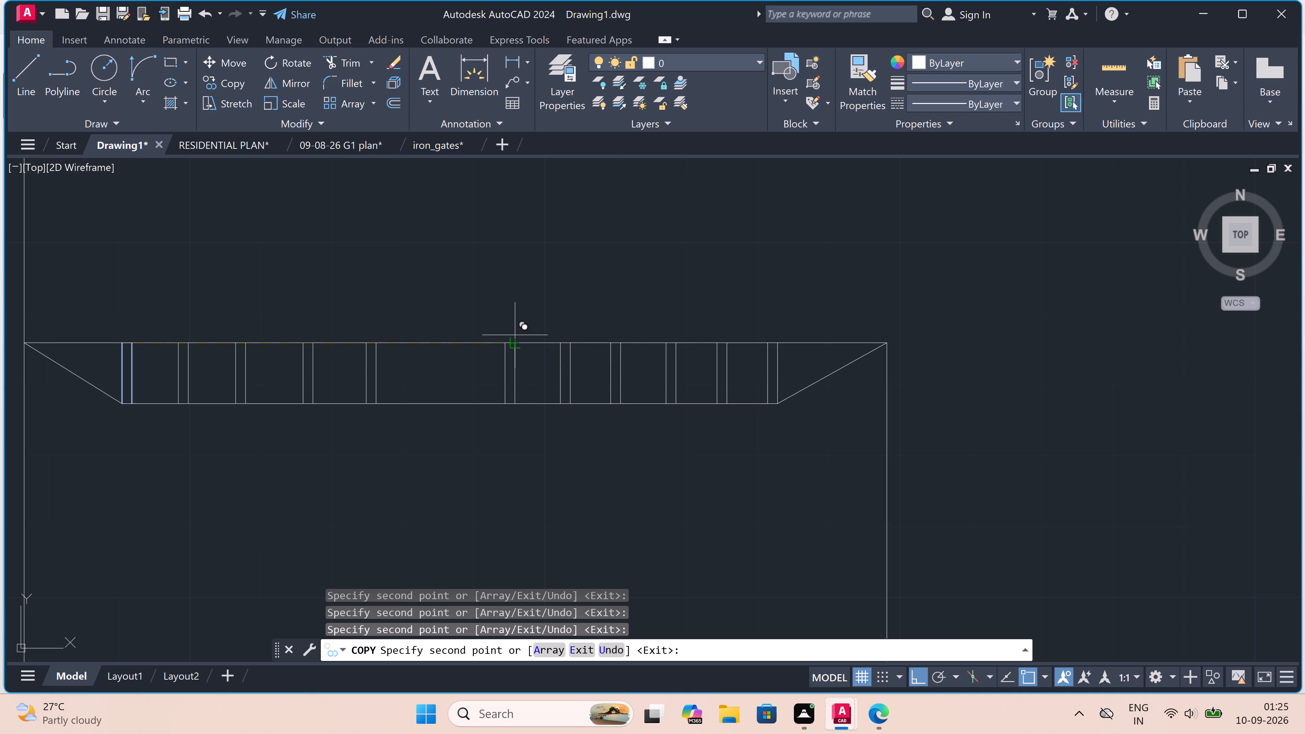
double_click(445, 332)
key(Escape)
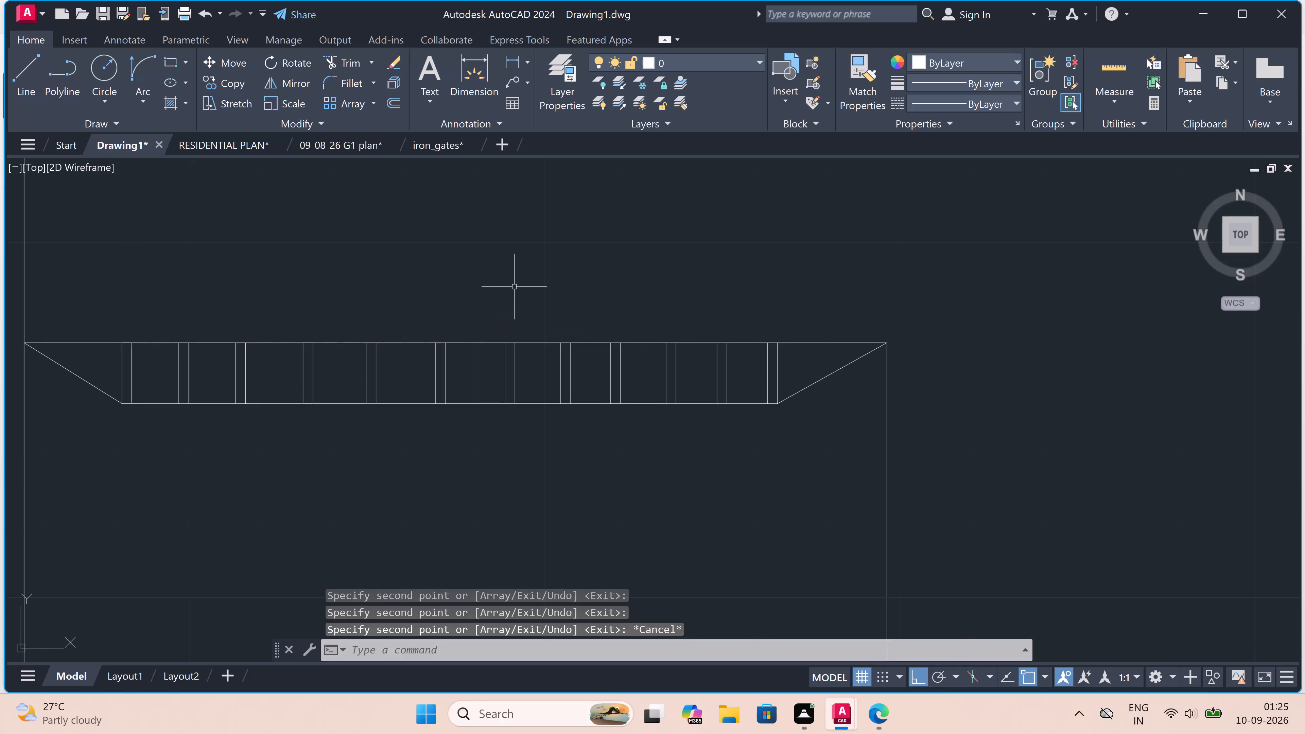
Draw a line 2" up from the lower block's outer top corner and horizontally back to the tall block, capping the striped band.
scroll(516, 286, down, 4)
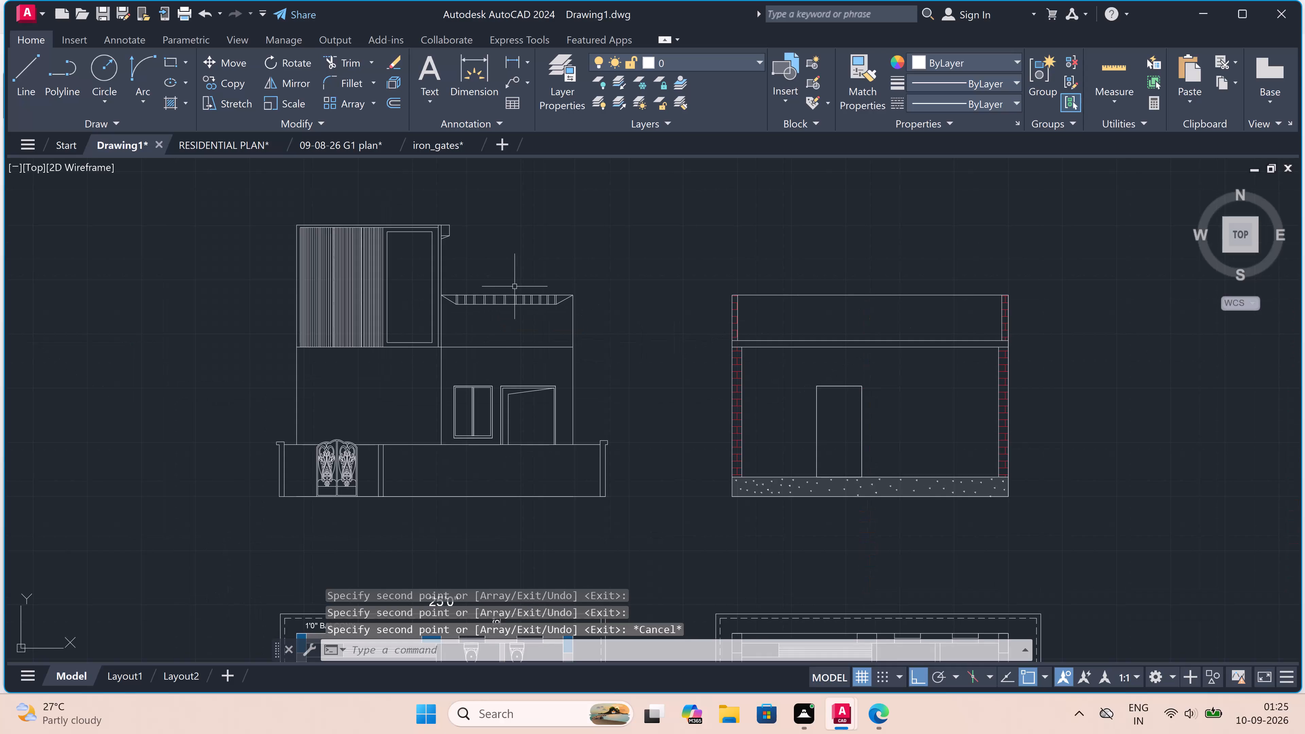
scroll(461, 295, up, 4)
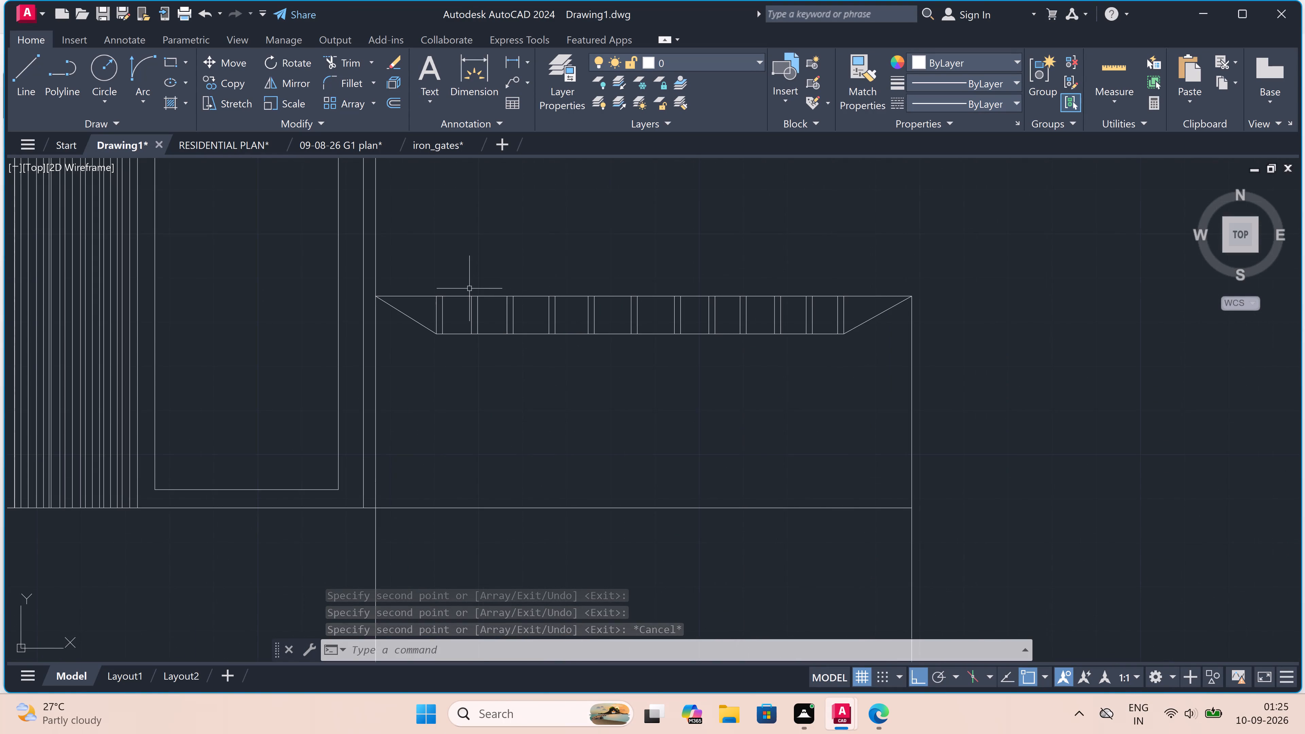
scroll(475, 283, down, 1)
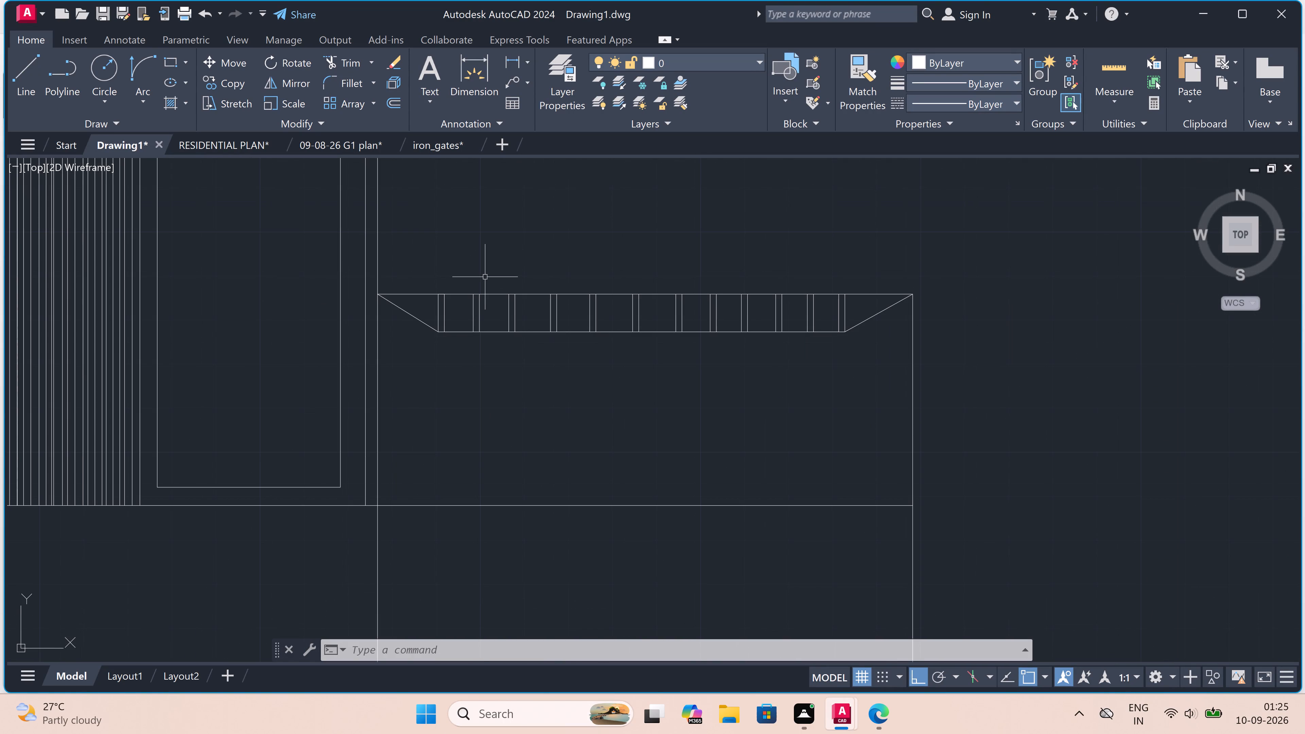
scroll(502, 266, down, 1)
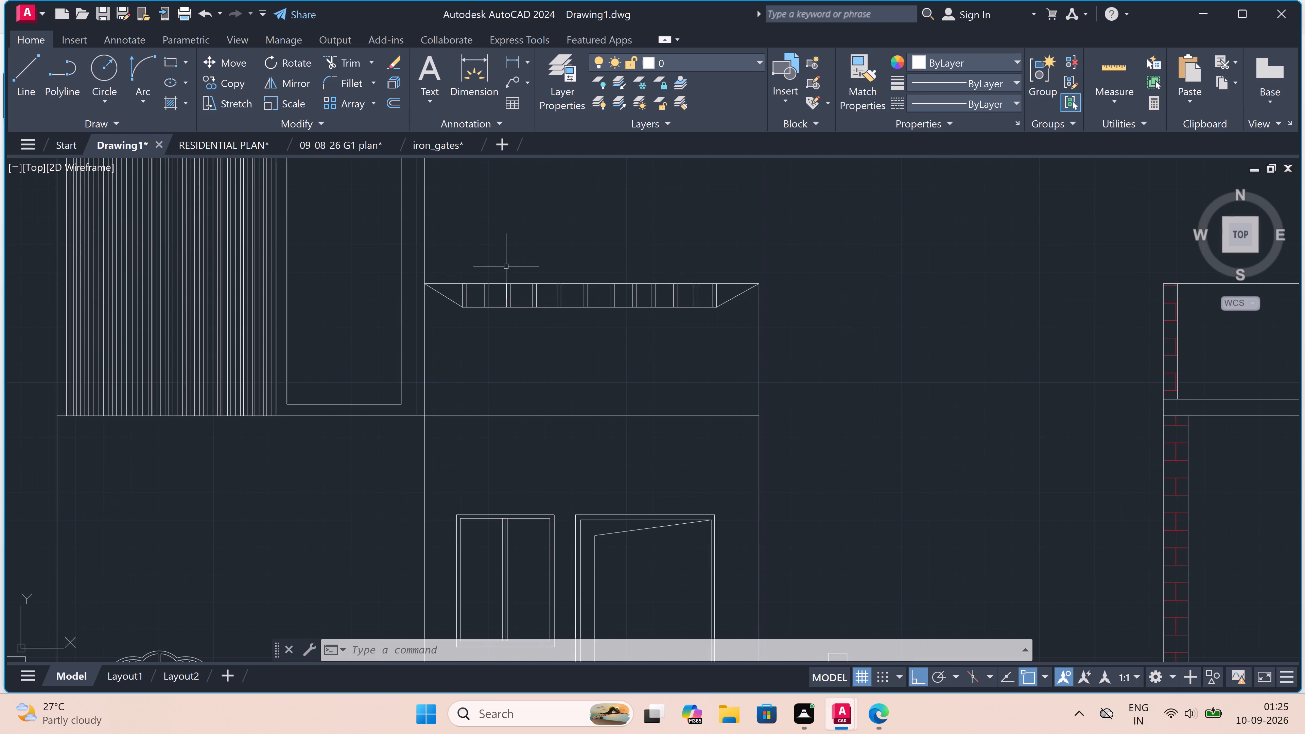
scroll(795, 272, up, 2)
key(l)
key(space)
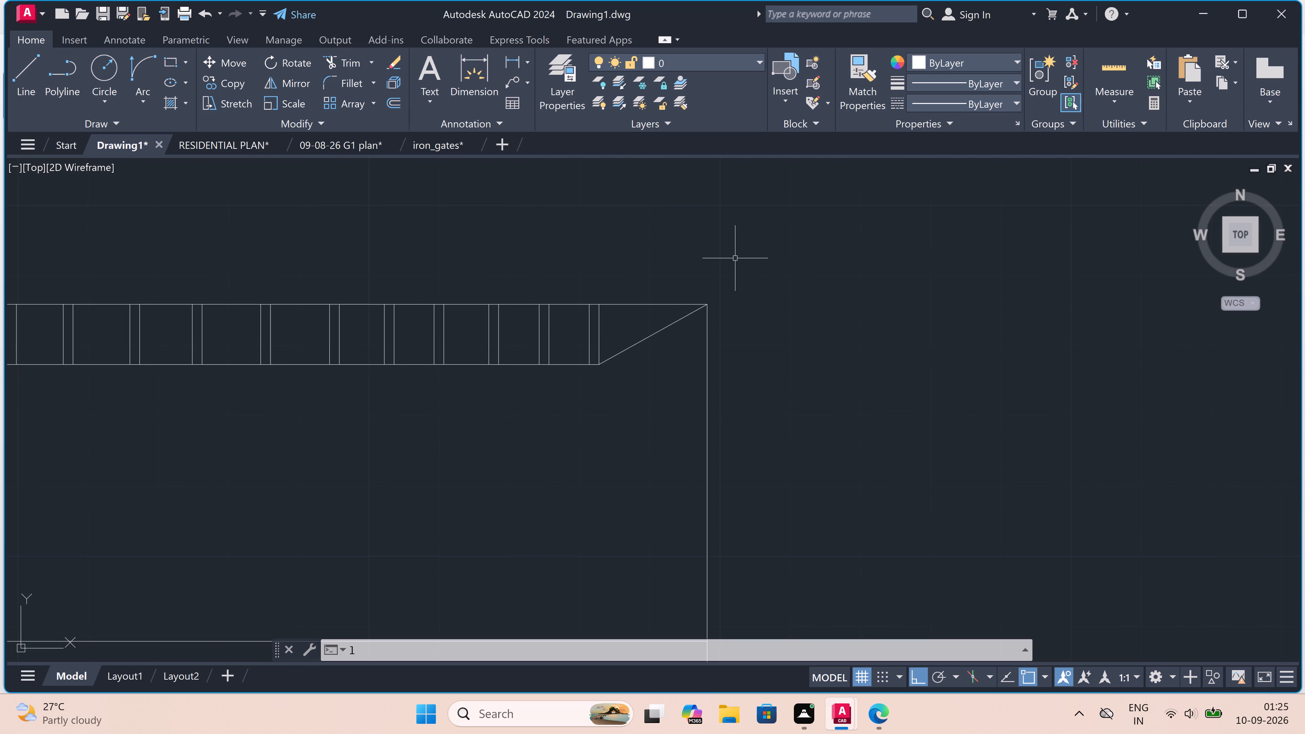
click(703, 307)
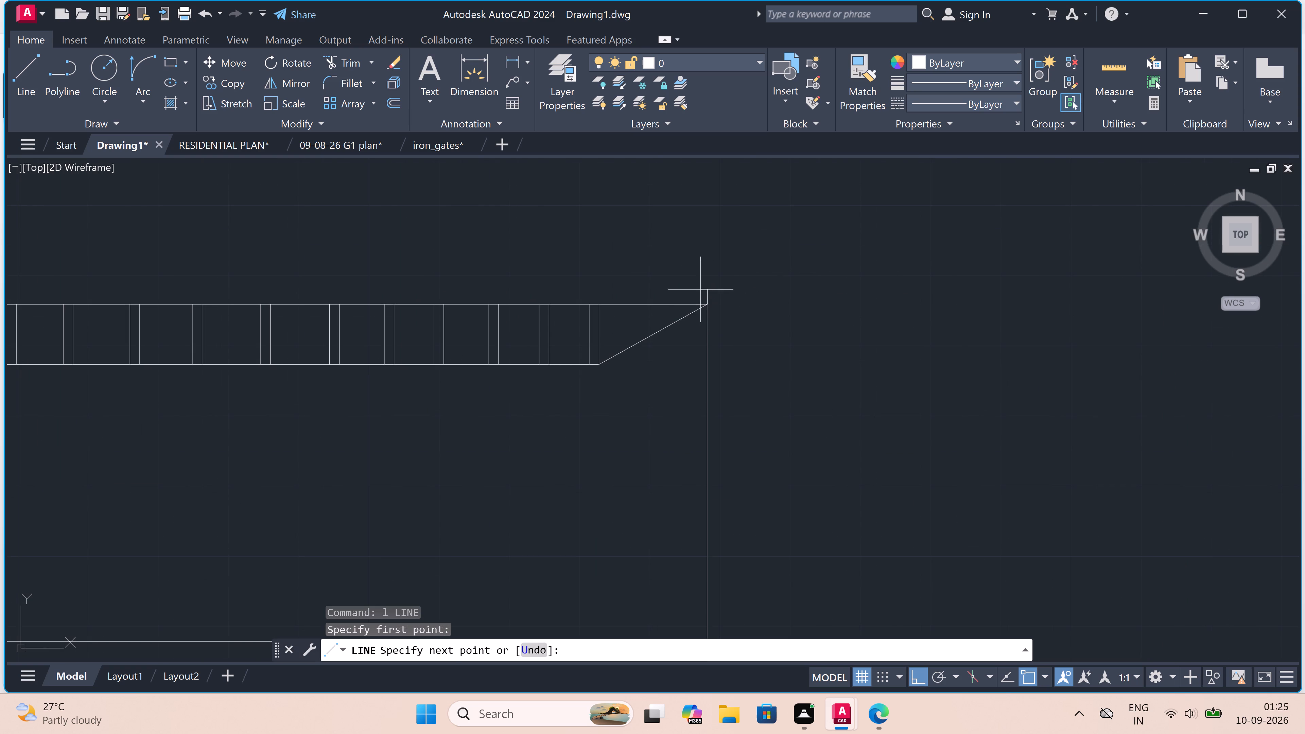
key(2)
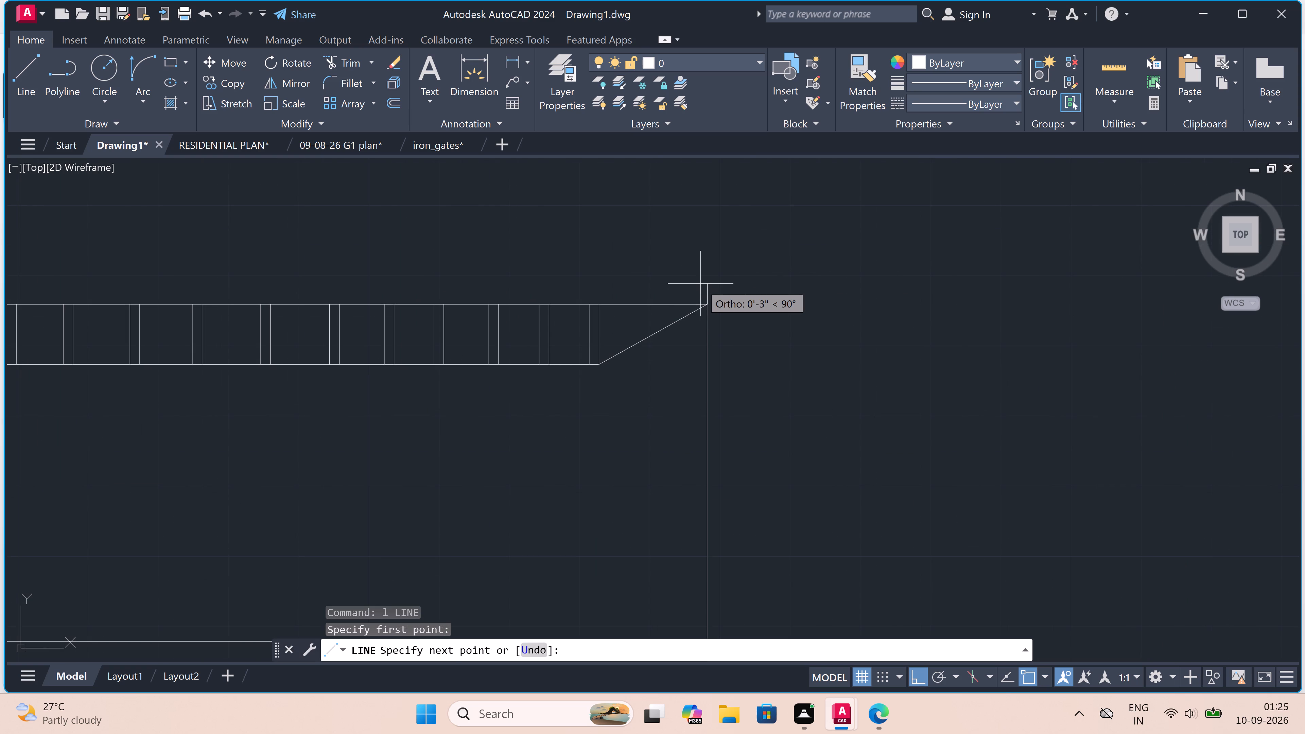
text(")
key(space)
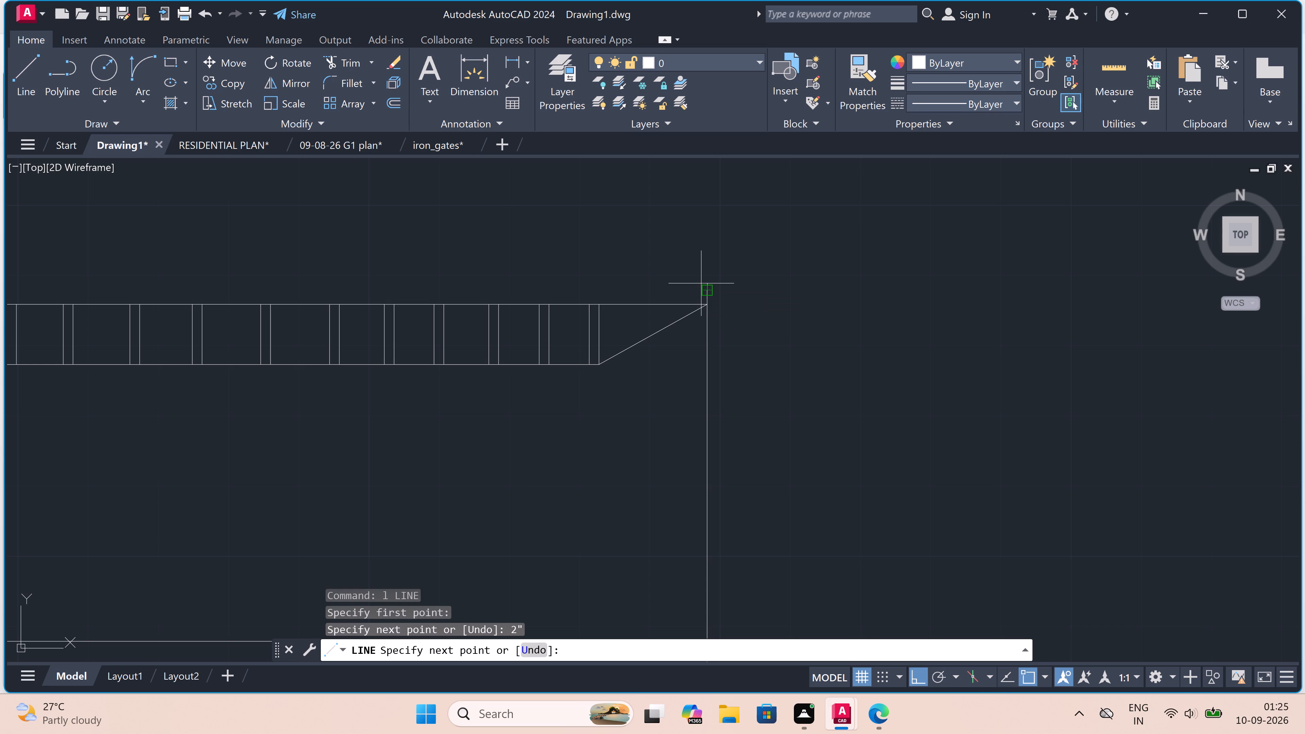
scroll(529, 309, down, 2)
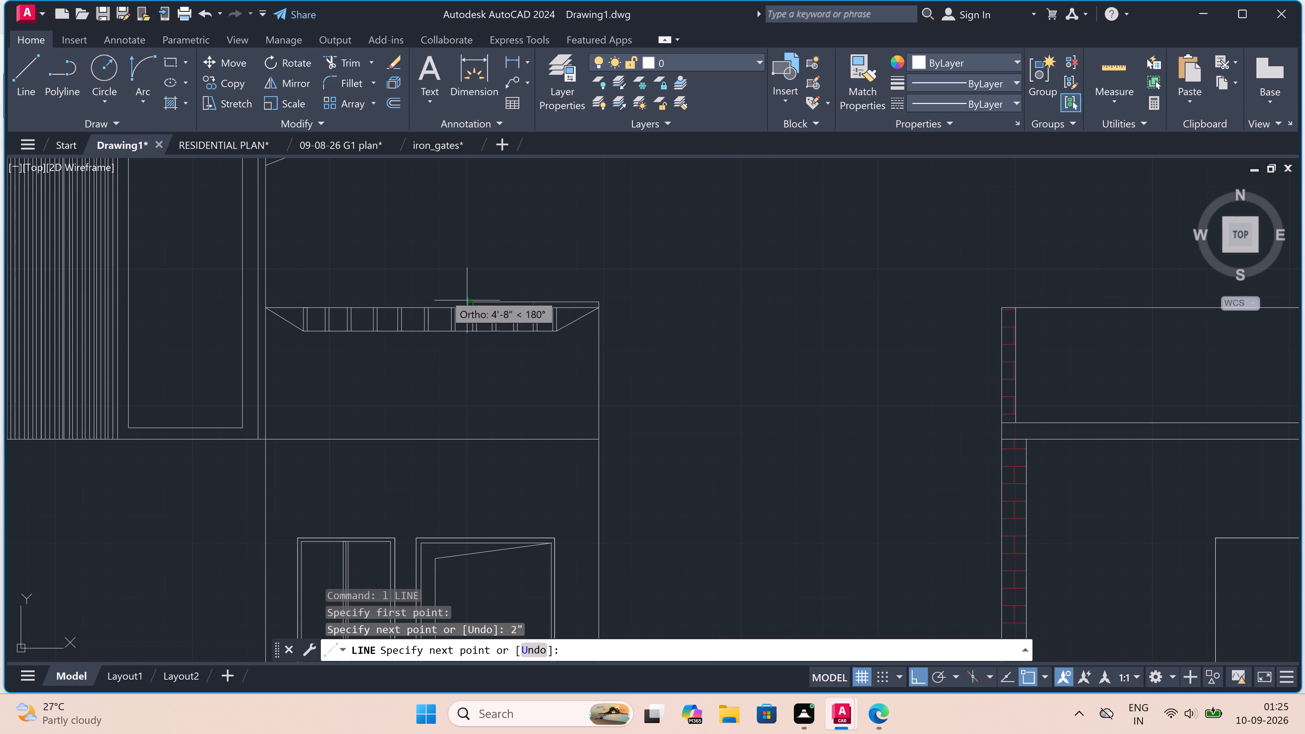
scroll(251, 281, up, 3)
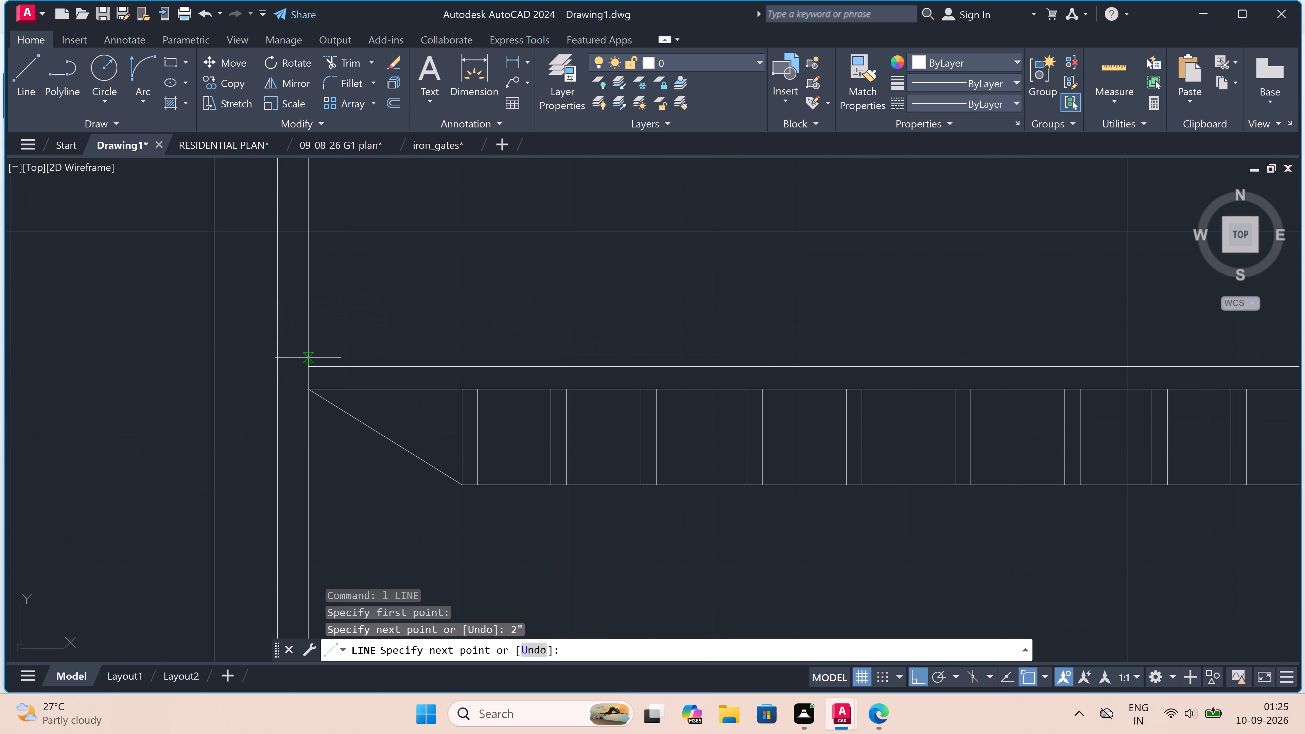
click(307, 362)
key(Escape)
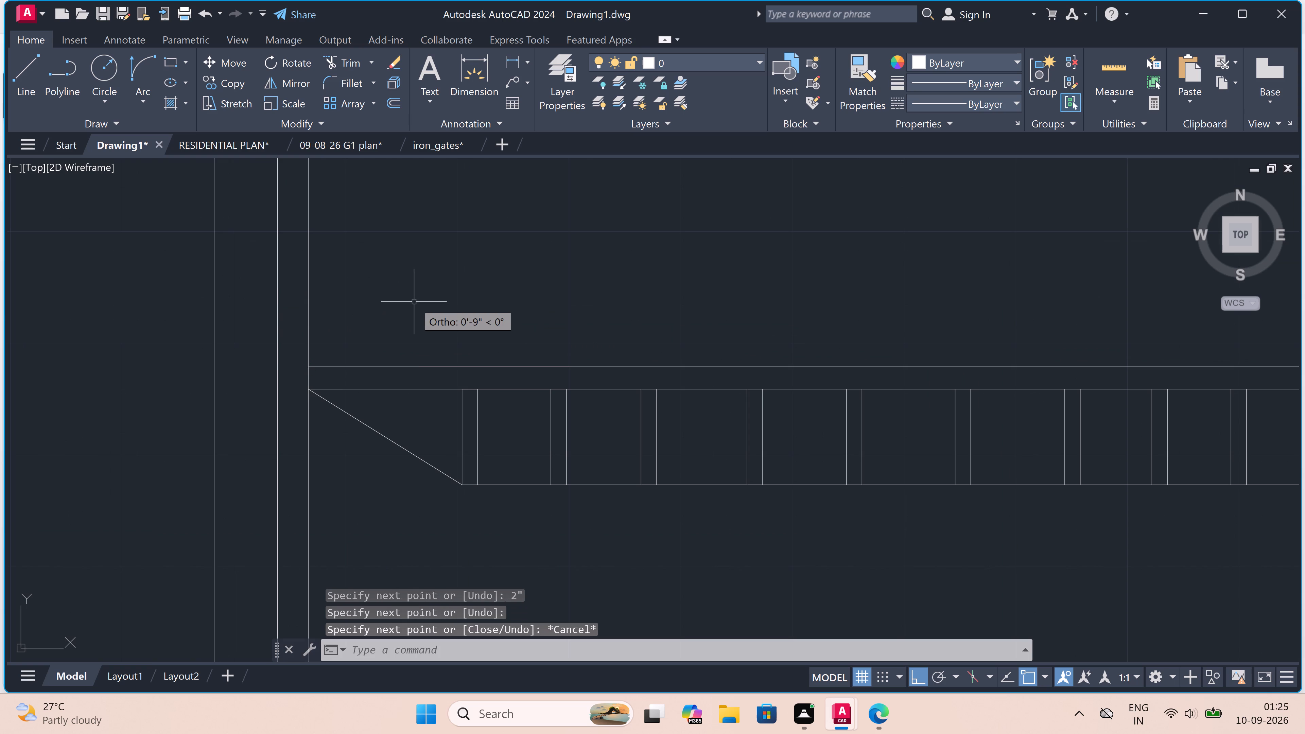
Delete the solid grey fill from the section's base slab and the red brick hatch from its walls.
scroll(420, 291, down, 3)
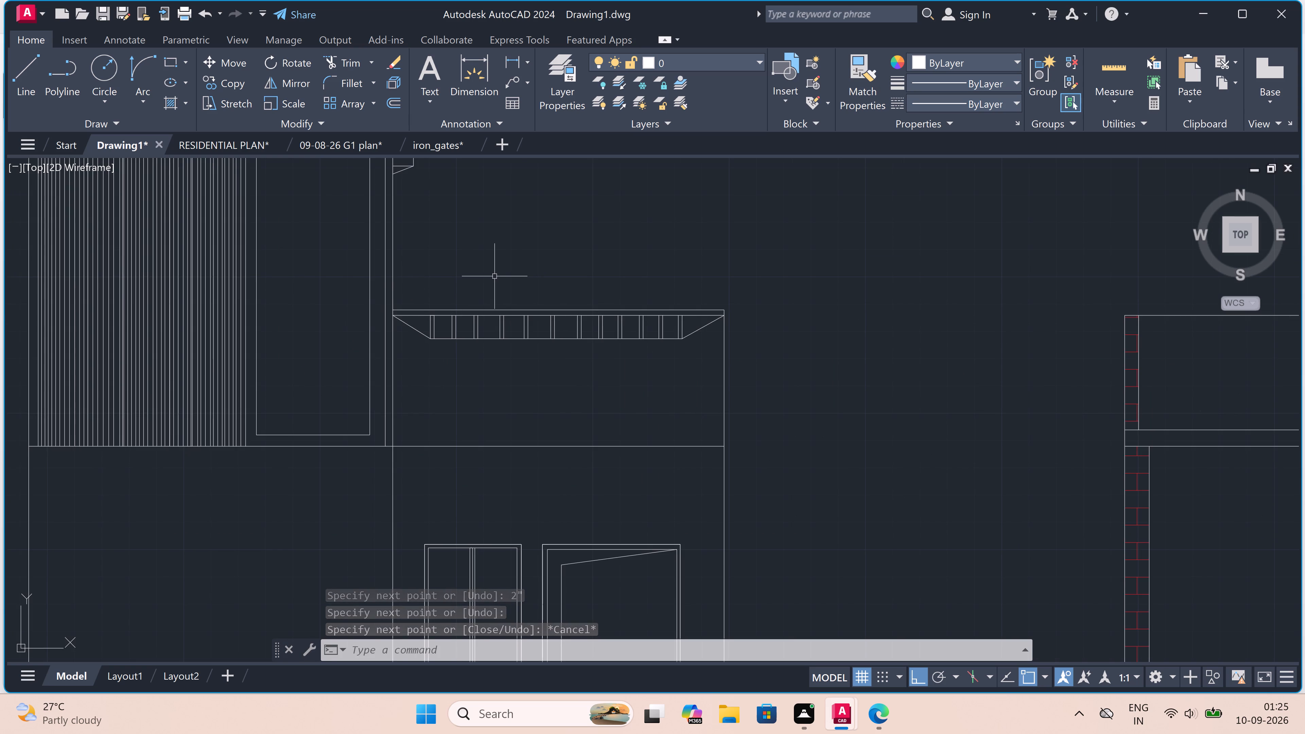
scroll(496, 276, down, 2)
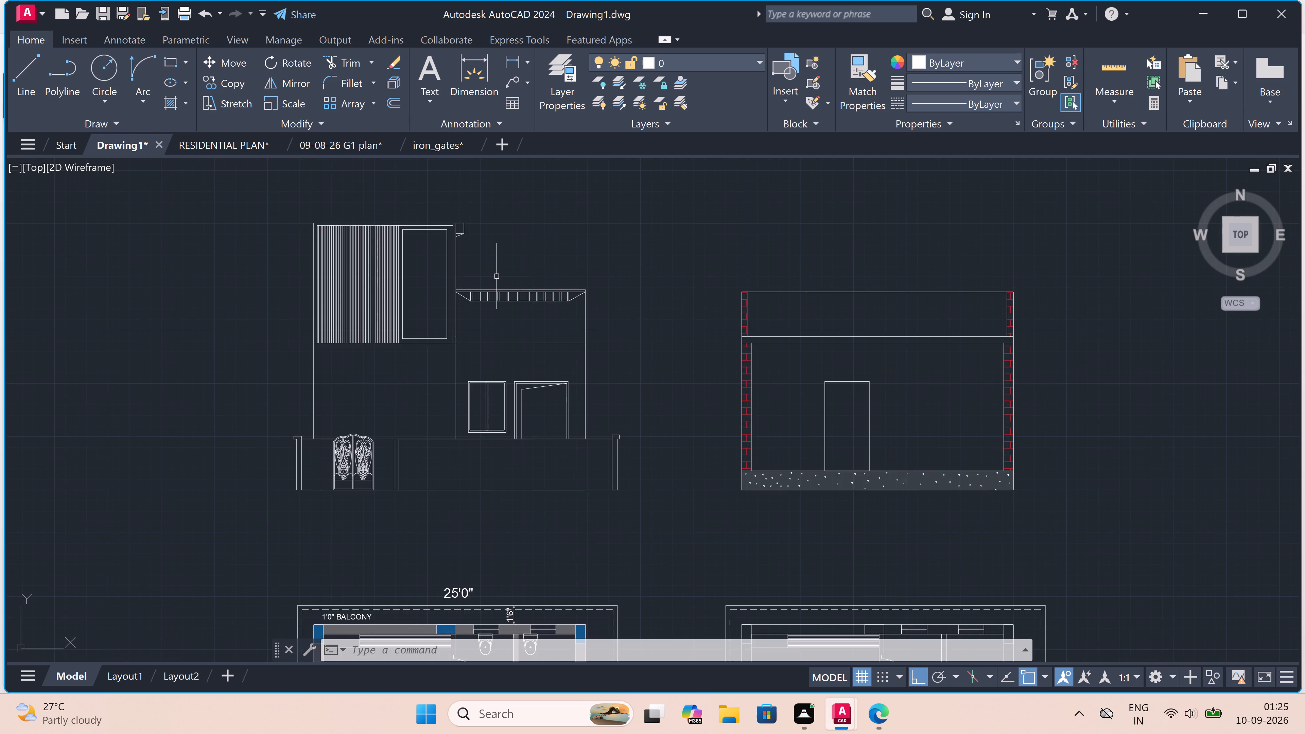
scroll(498, 276, down, 1)
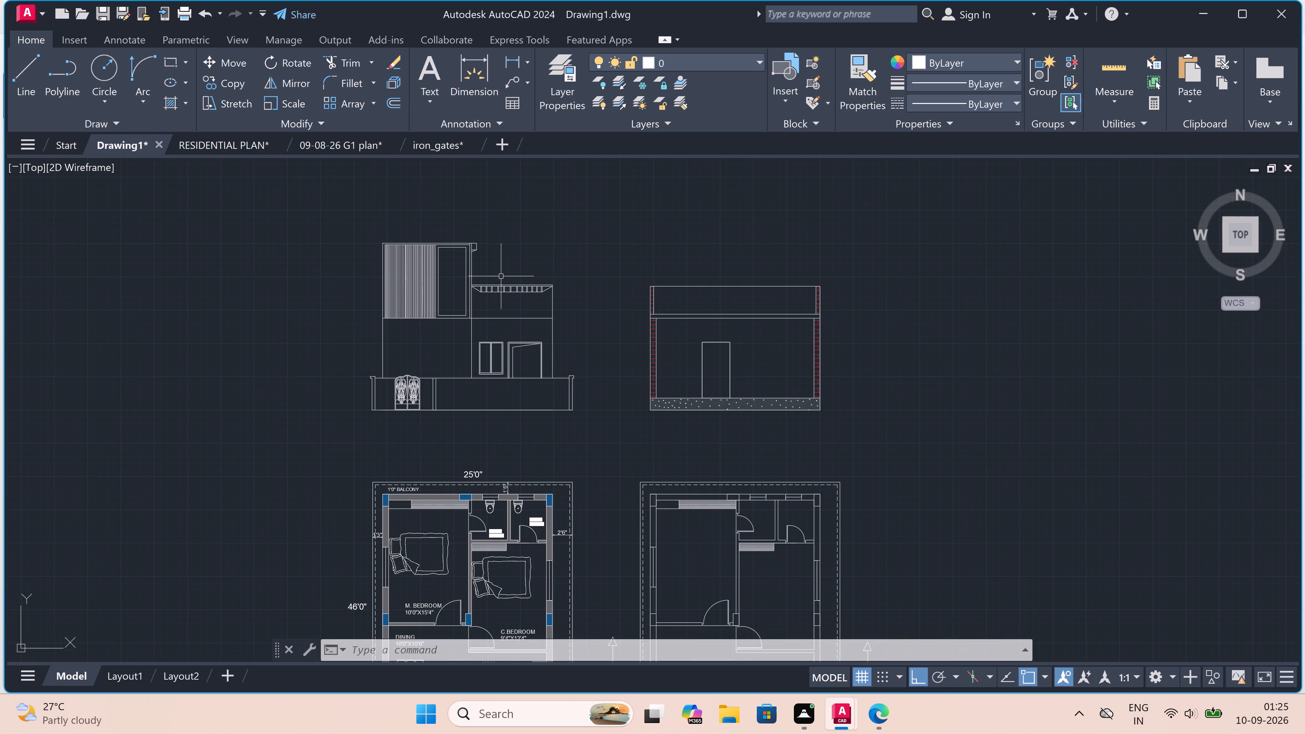
scroll(529, 280, down, 1)
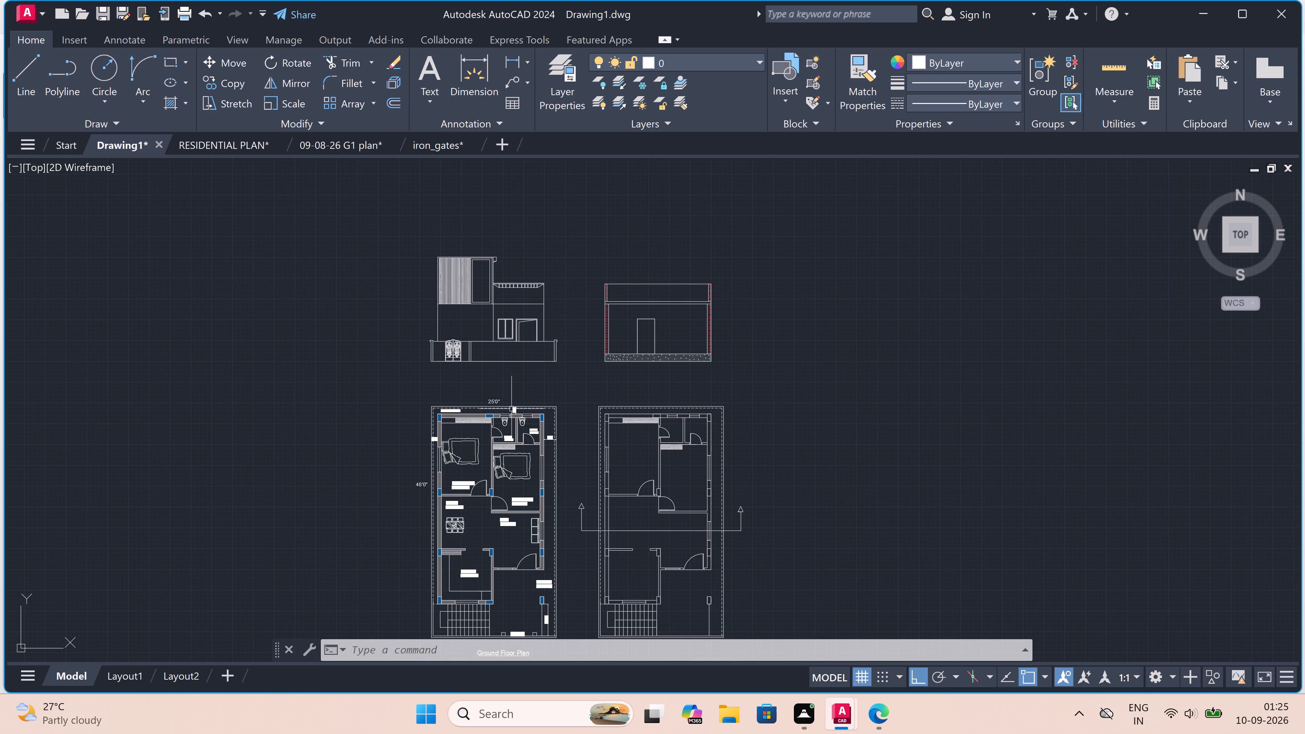
scroll(476, 371, up, 2)
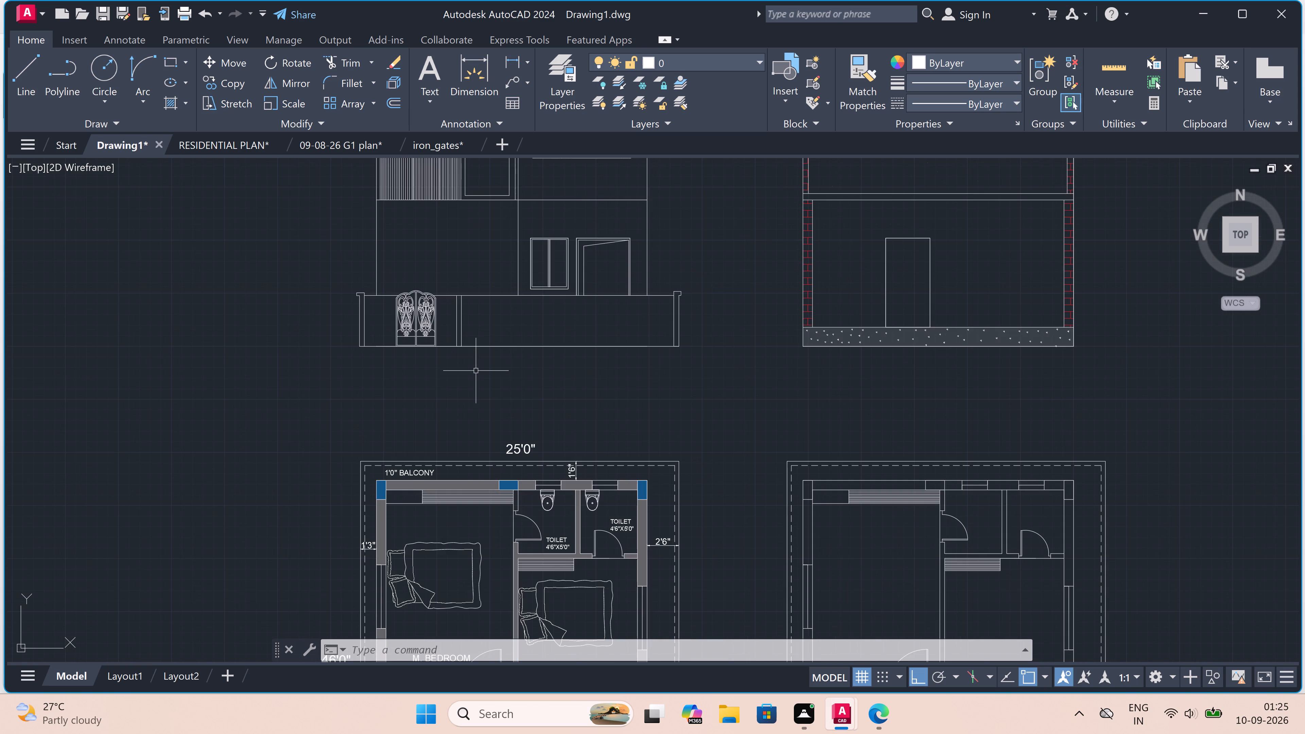
scroll(476, 371, down, 2)
scroll(703, 354, up, 3)
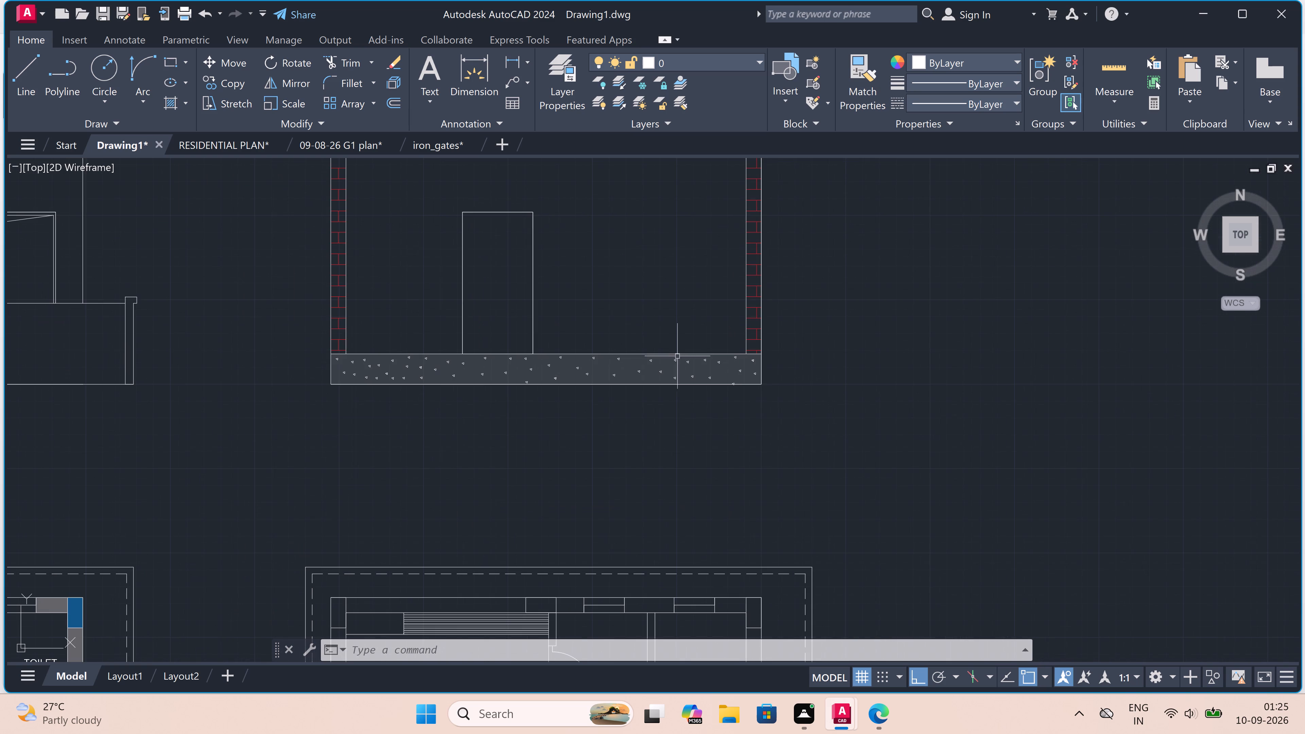
click(651, 362)
key(Escape)
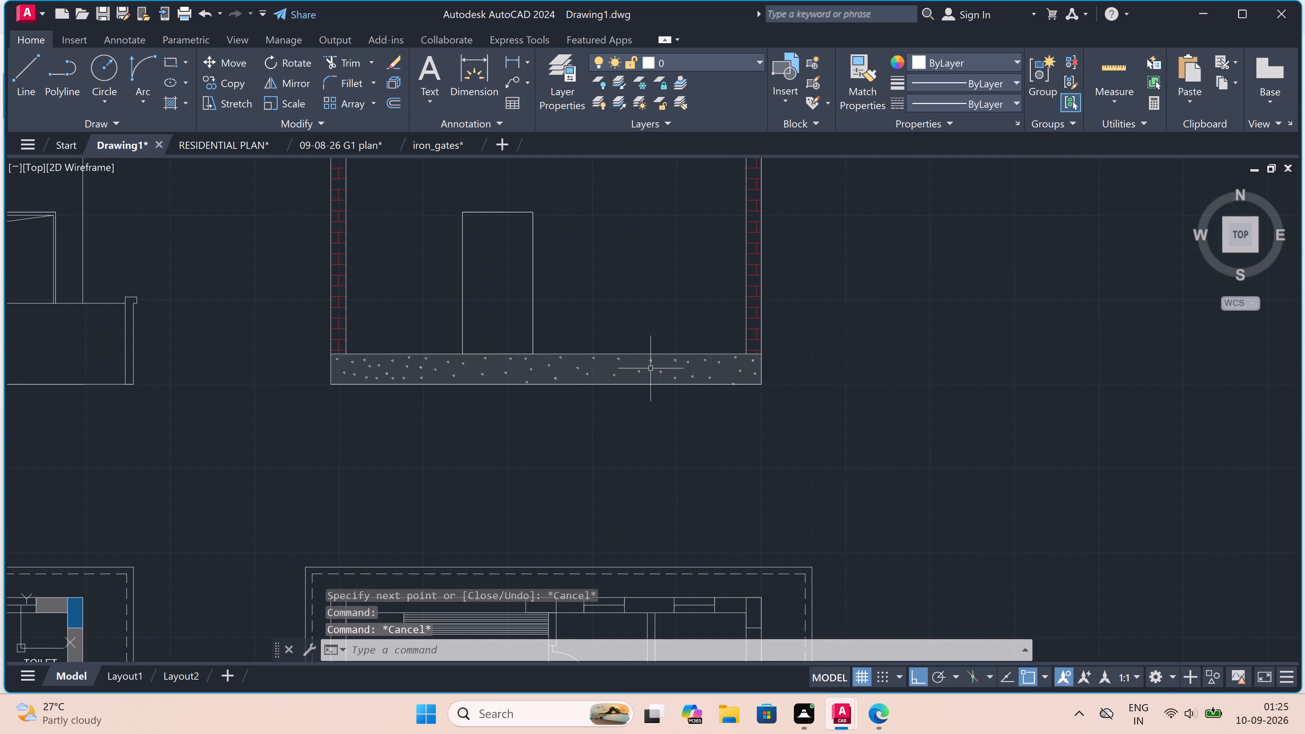
click(649, 367)
key(Delete)
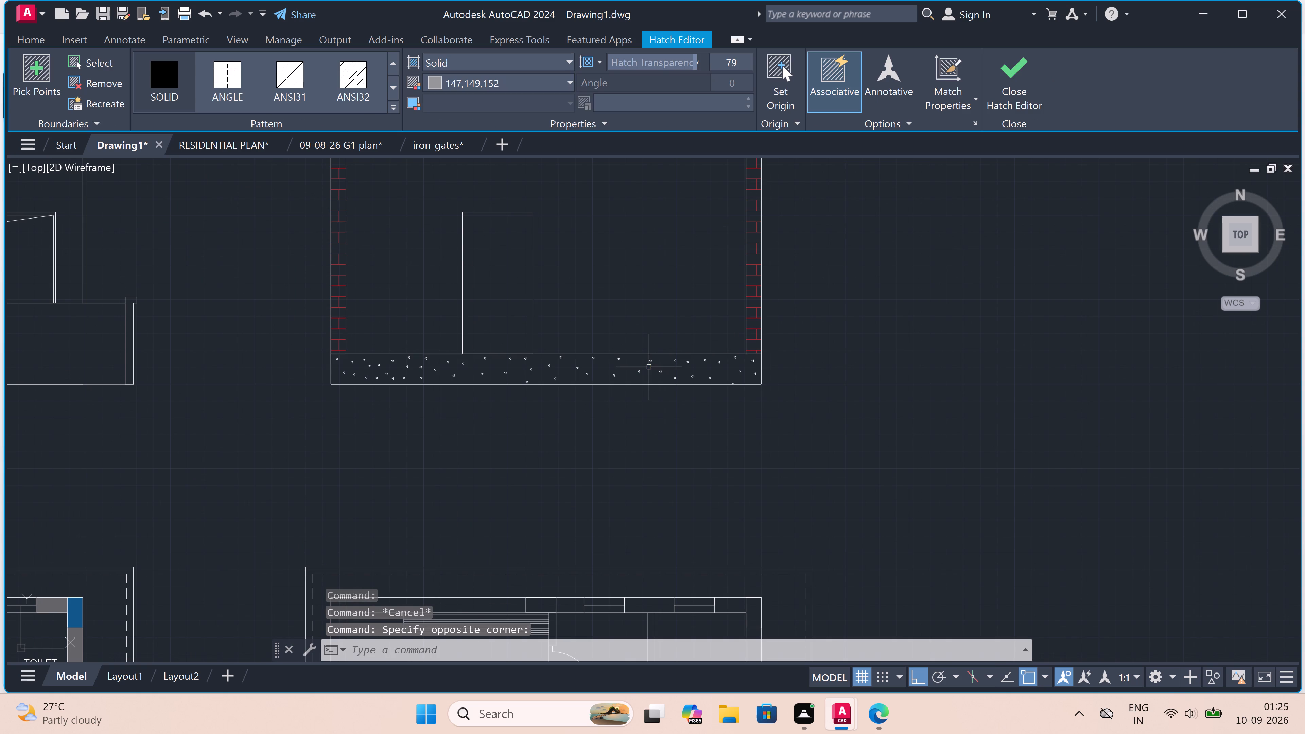
click(756, 245)
key(Delete)
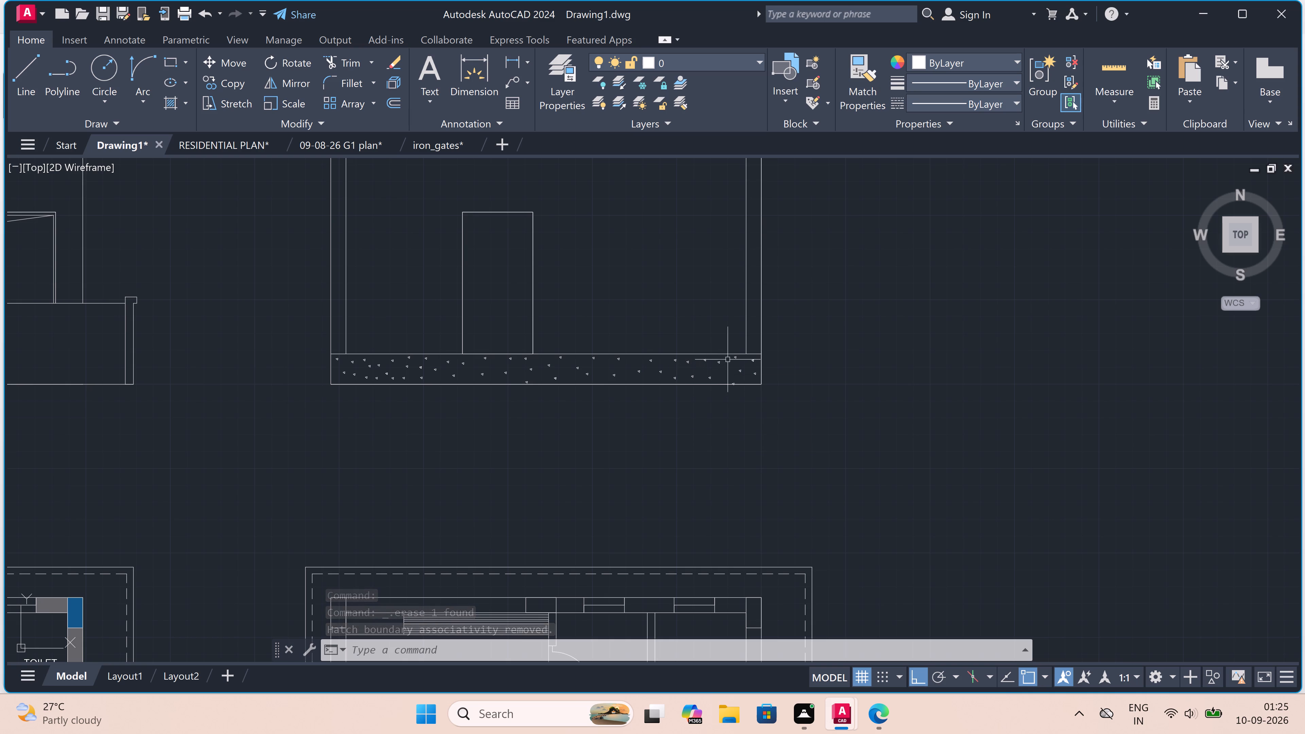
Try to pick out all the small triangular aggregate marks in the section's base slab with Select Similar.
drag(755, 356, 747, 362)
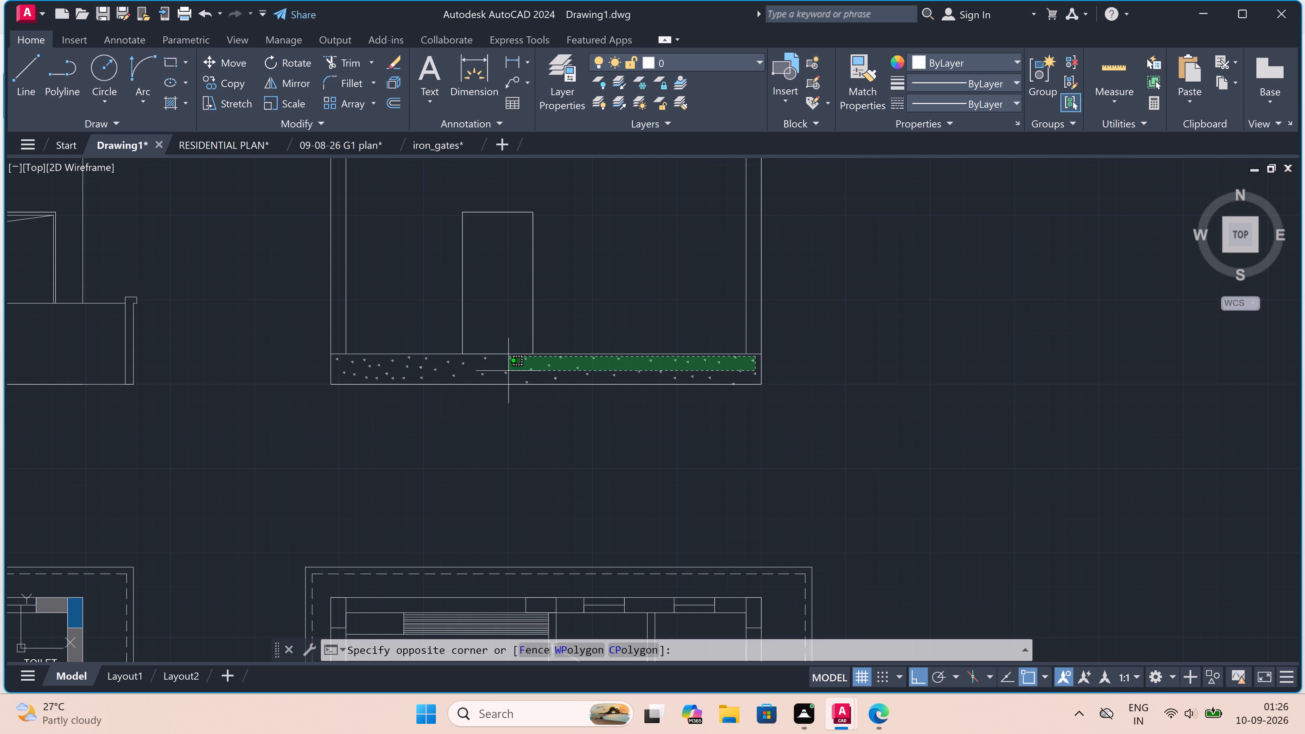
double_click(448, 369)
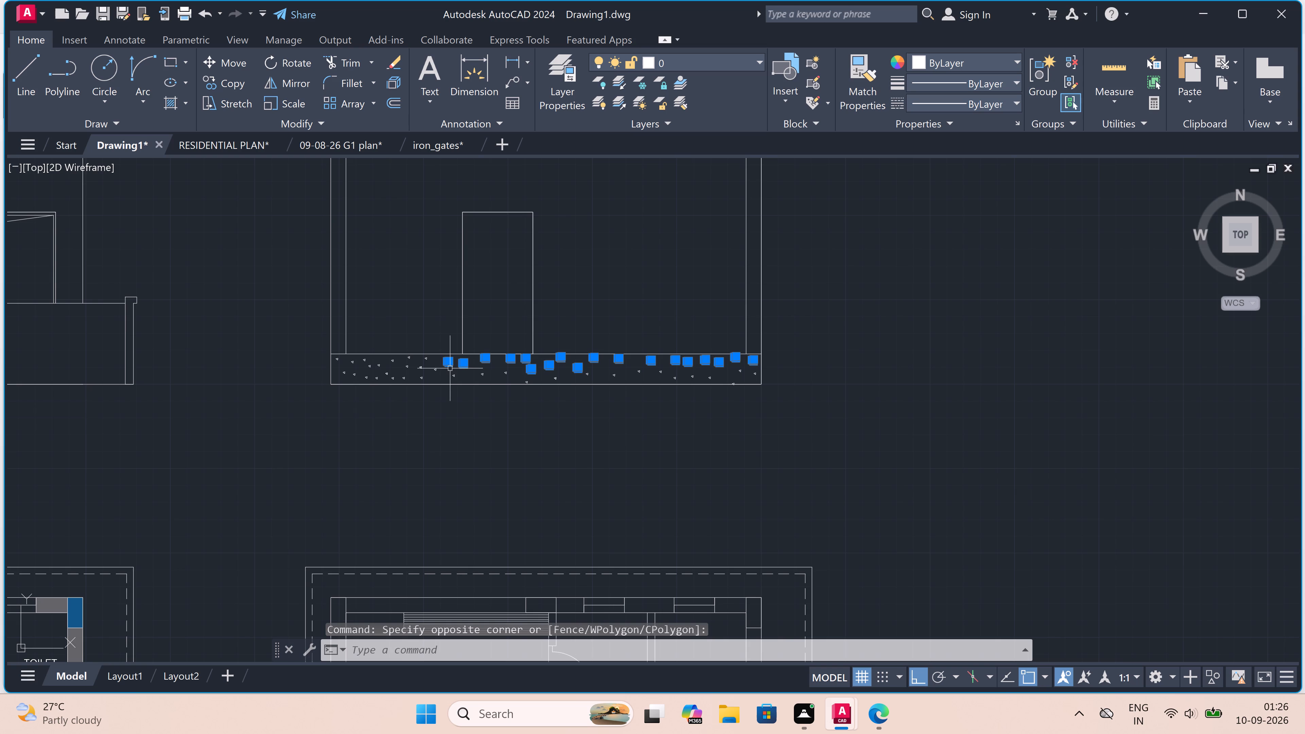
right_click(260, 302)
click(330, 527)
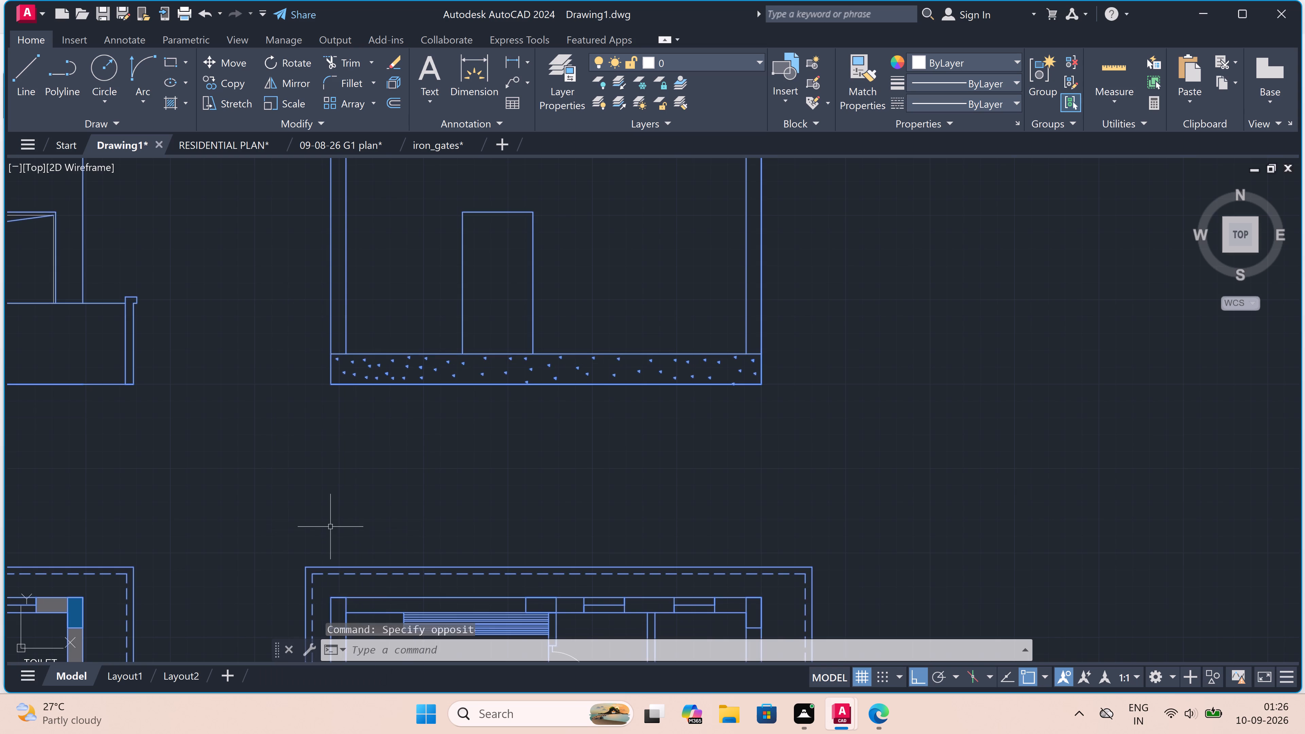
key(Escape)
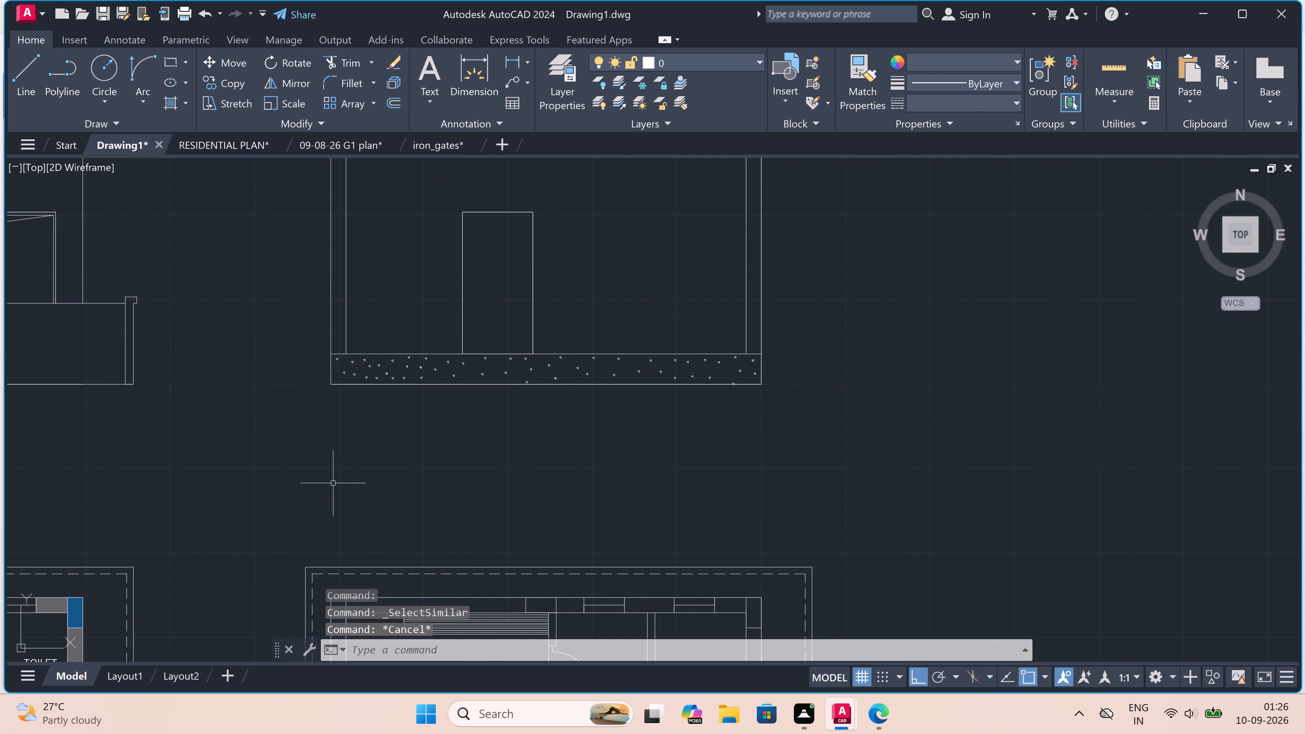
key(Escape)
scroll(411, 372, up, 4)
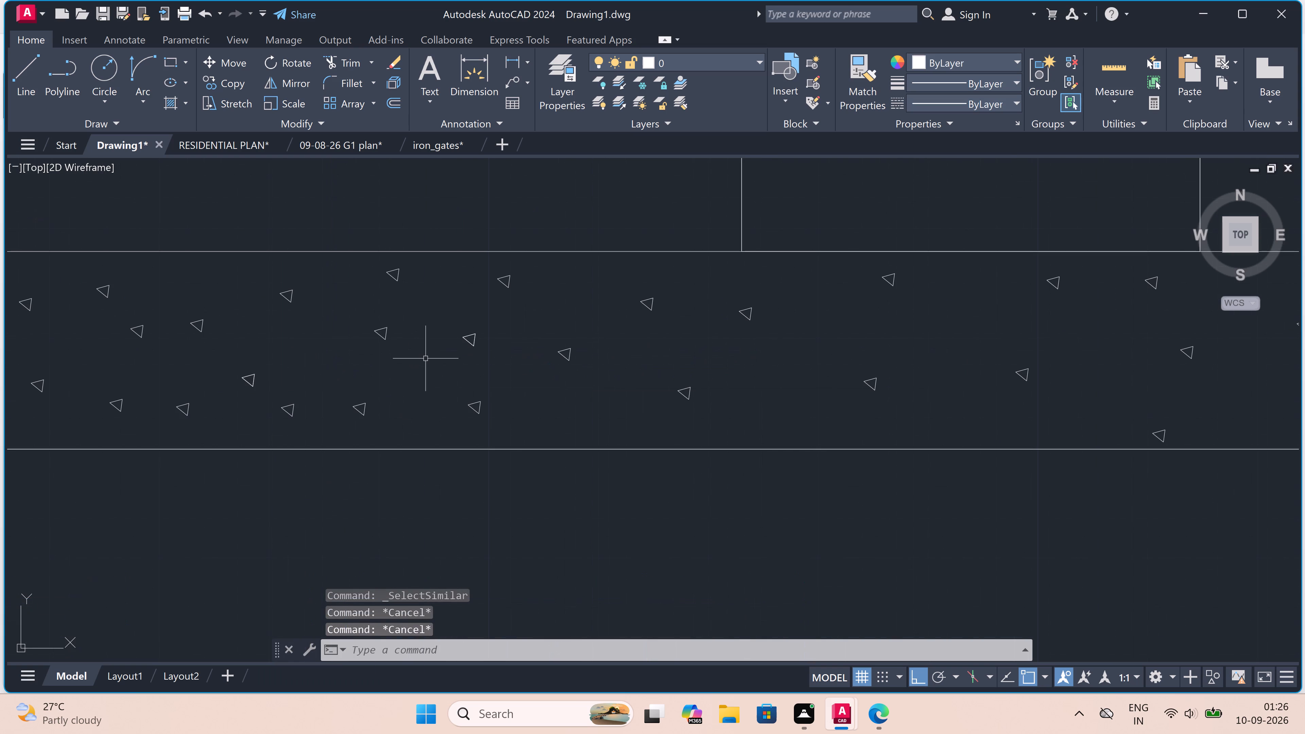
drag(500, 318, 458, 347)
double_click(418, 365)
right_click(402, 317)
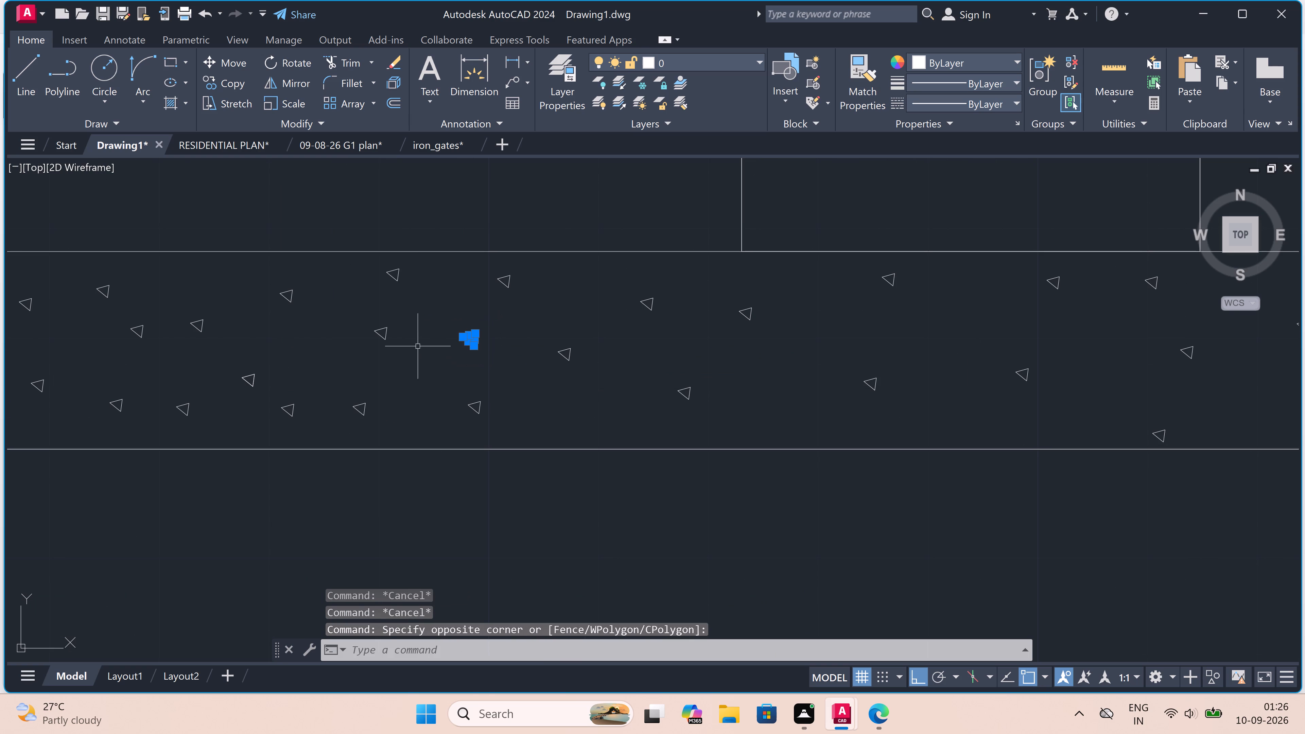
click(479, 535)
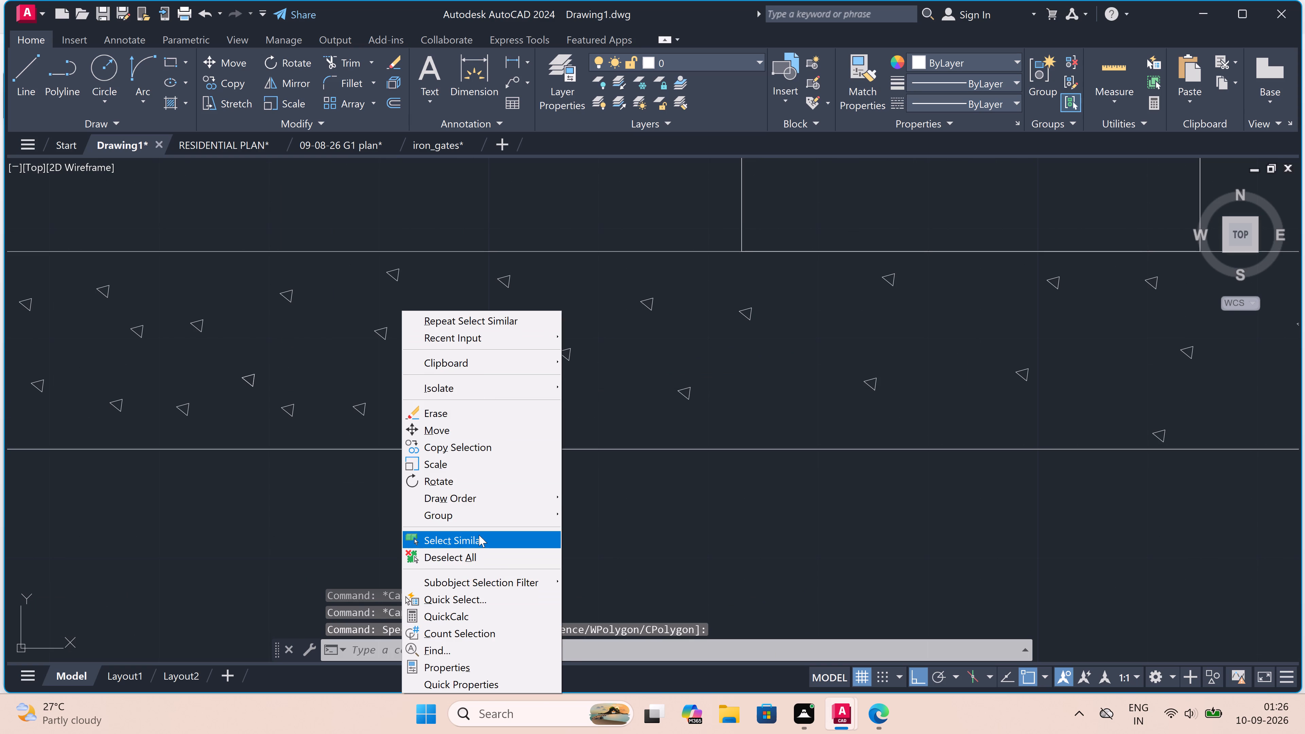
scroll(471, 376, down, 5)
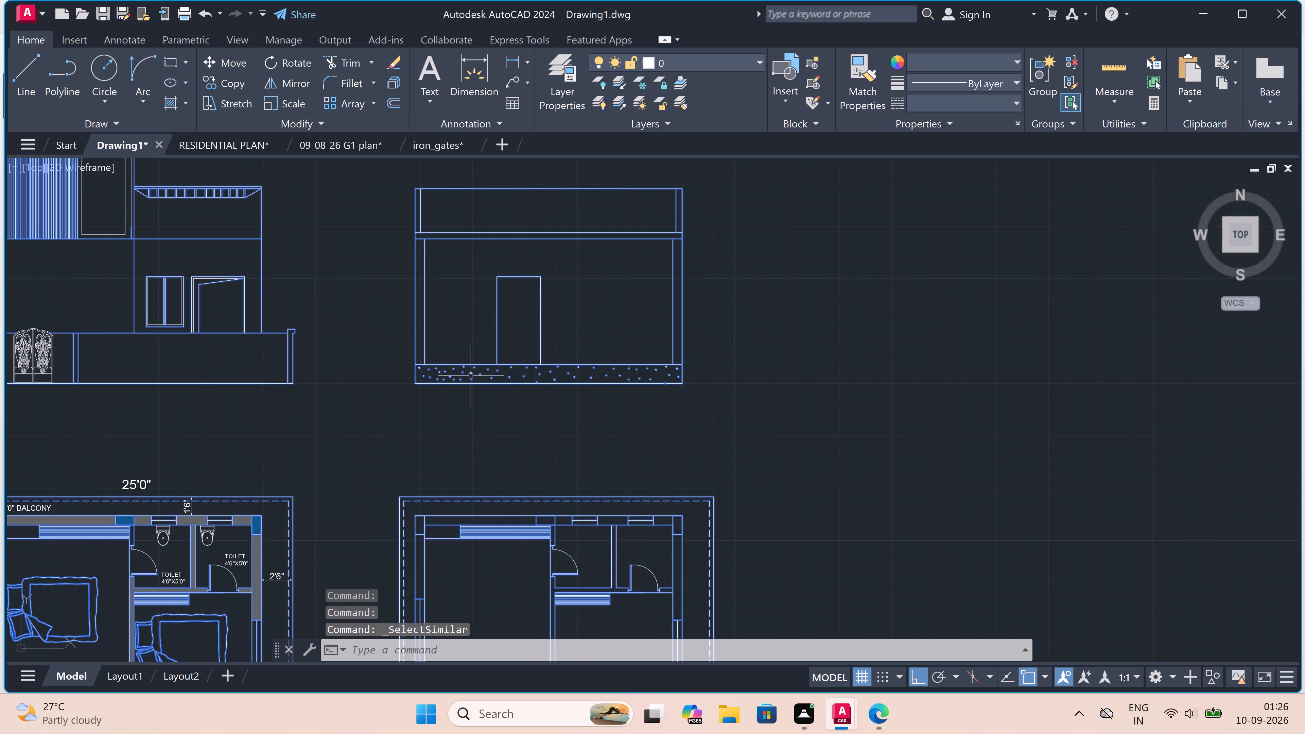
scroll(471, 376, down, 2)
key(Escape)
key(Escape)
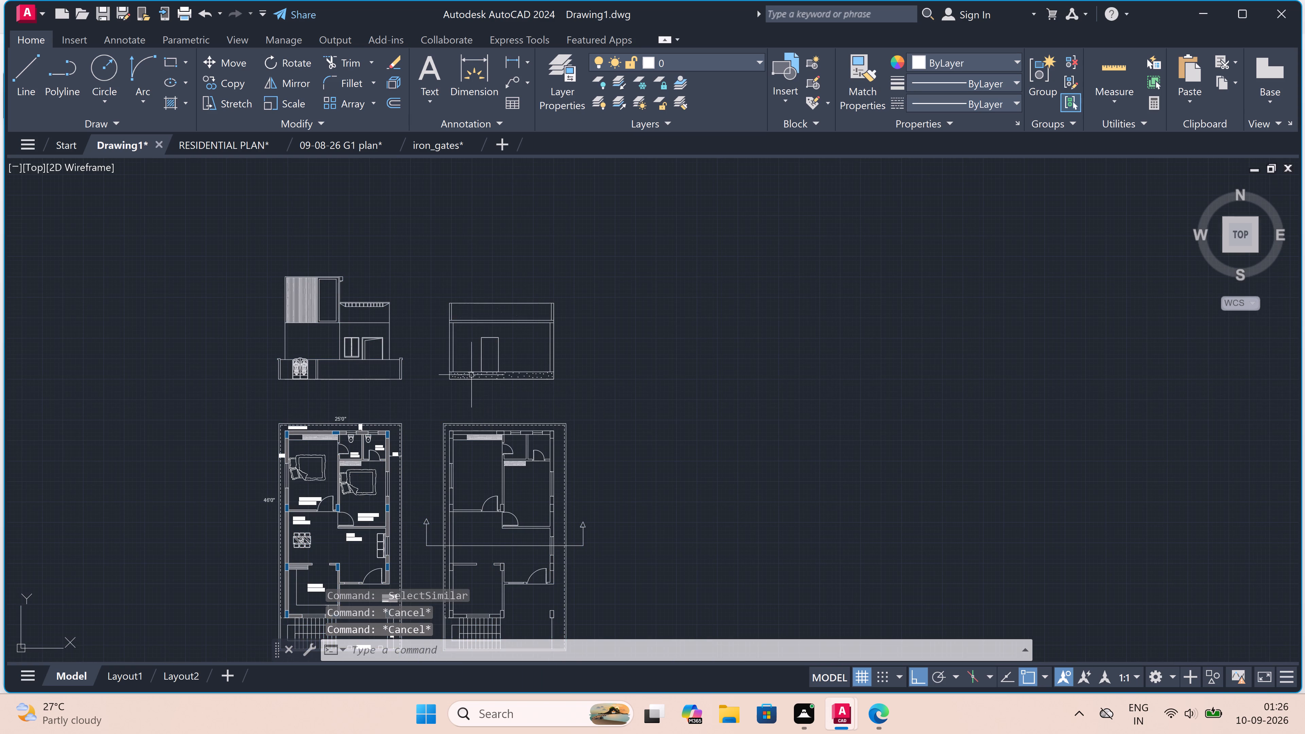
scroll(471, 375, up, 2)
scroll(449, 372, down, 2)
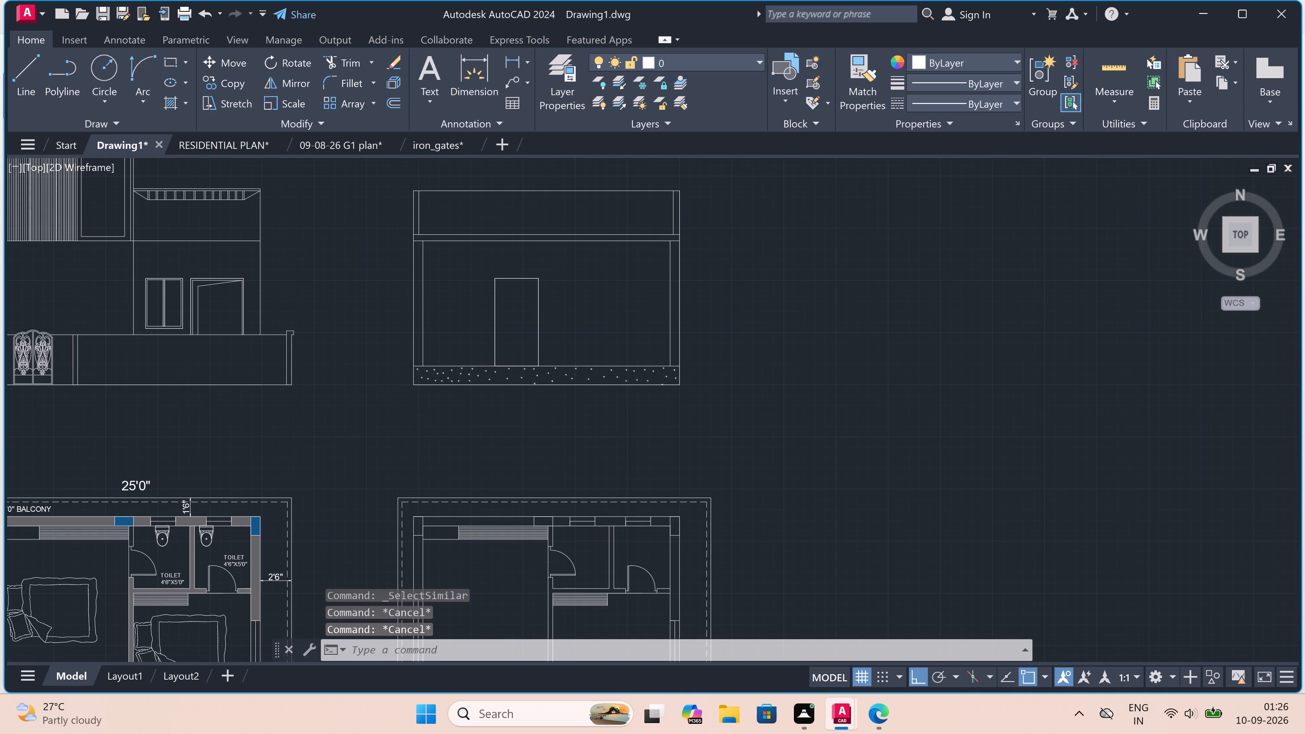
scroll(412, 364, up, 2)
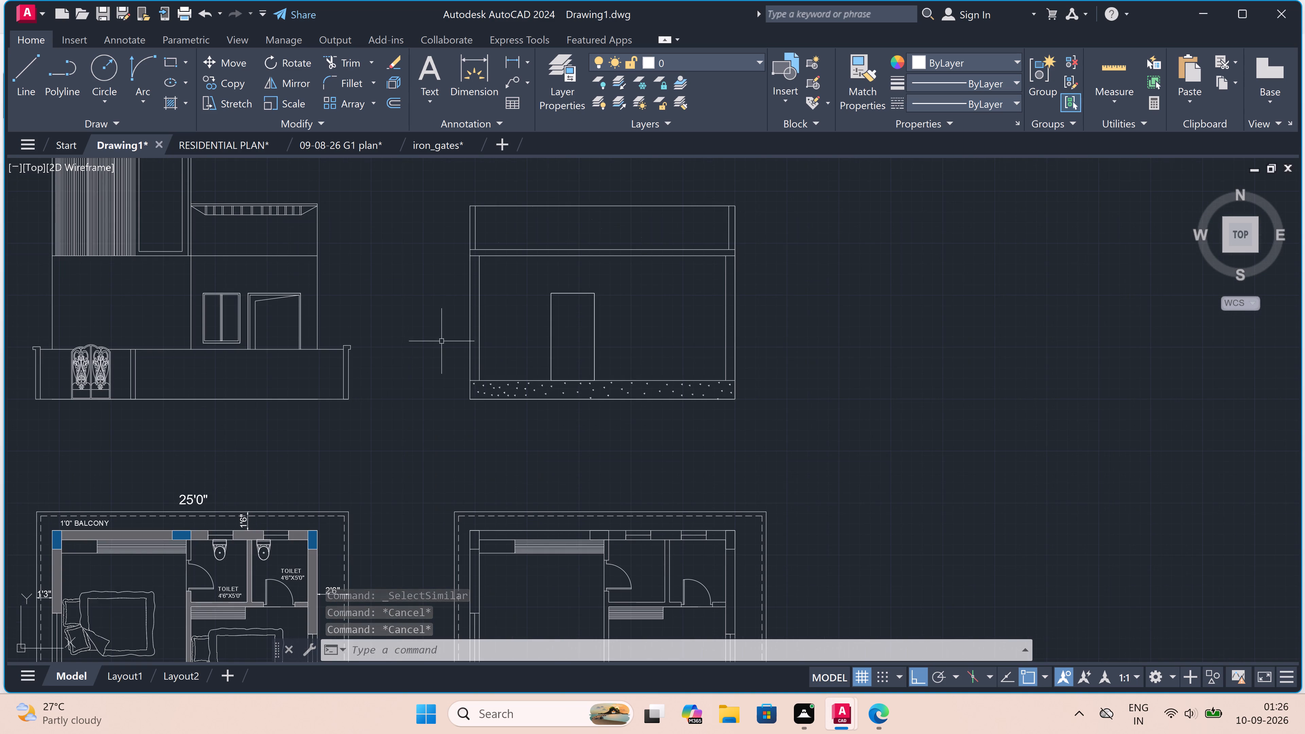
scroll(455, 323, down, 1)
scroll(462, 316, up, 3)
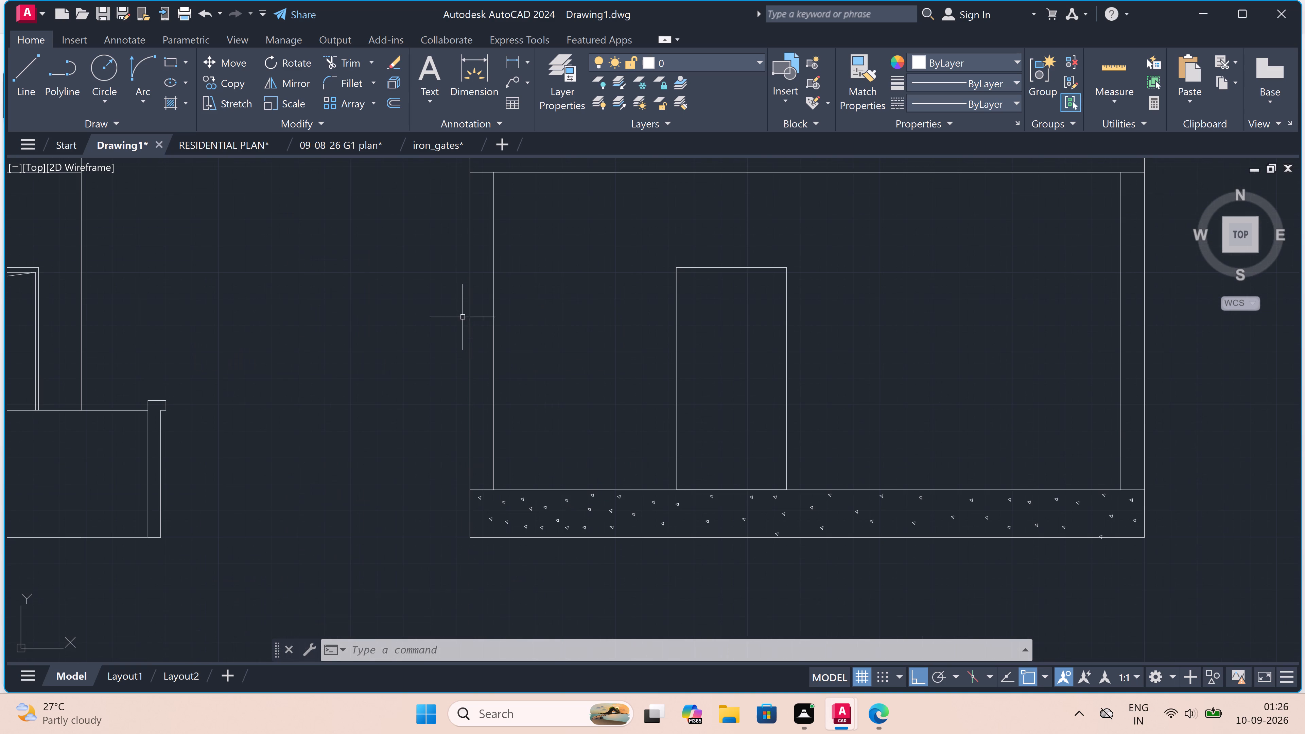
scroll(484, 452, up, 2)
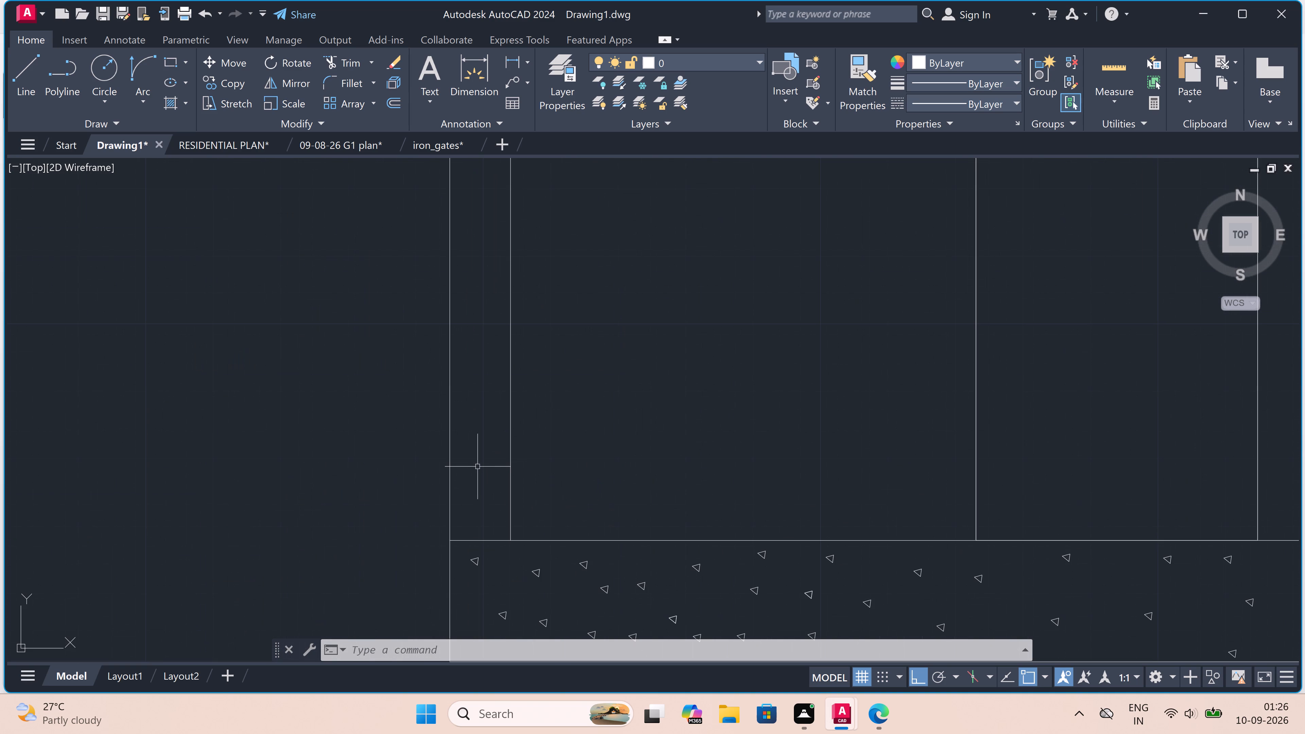
Draw the first brick courses at the base of the section's left wall: three horizontal joints across its thickness and a mid-wall vertical joint.
text(l)
key(space)
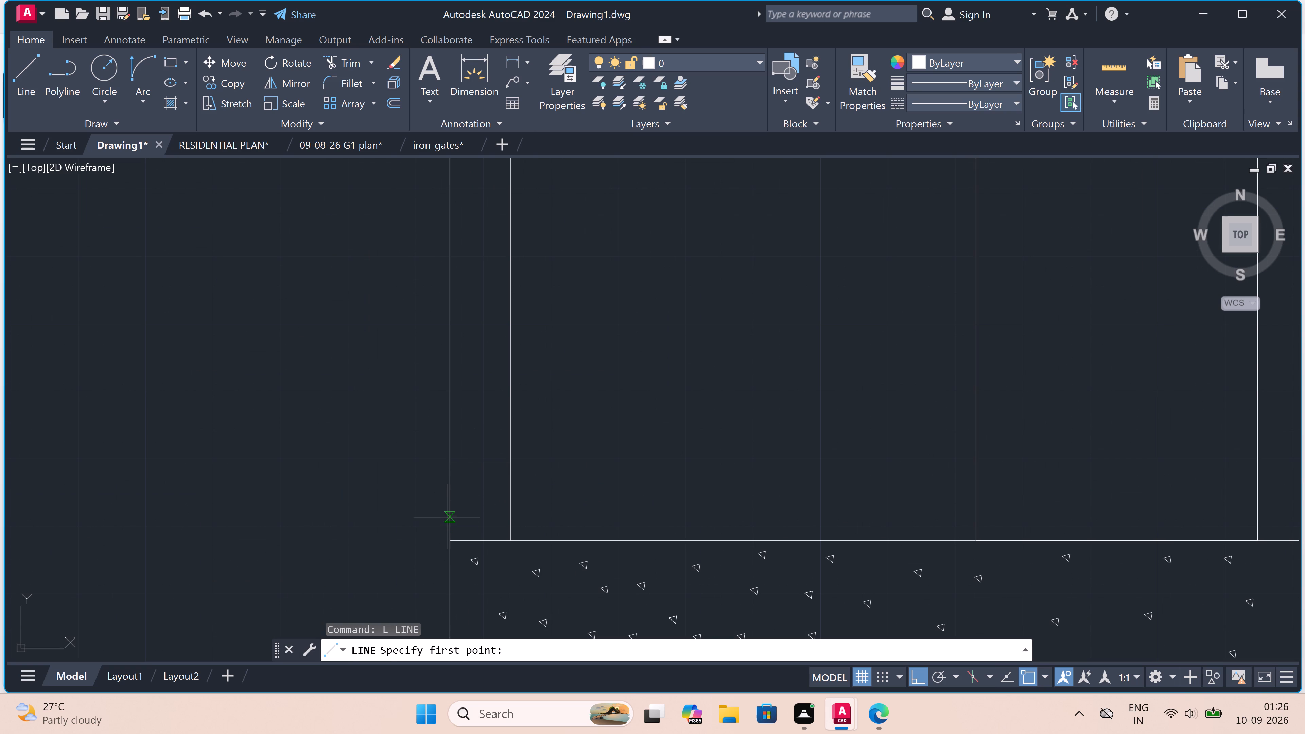
drag(447, 517, 454, 517)
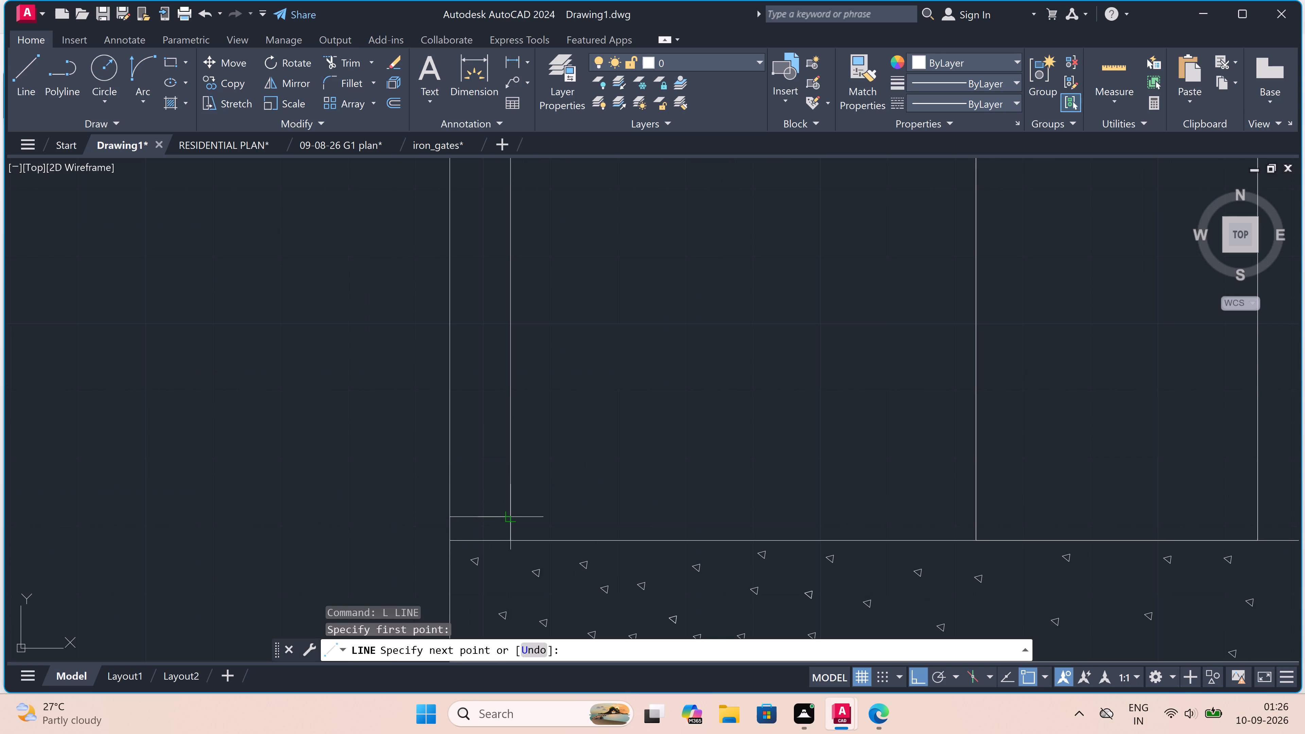
click(513, 516)
click(480, 513)
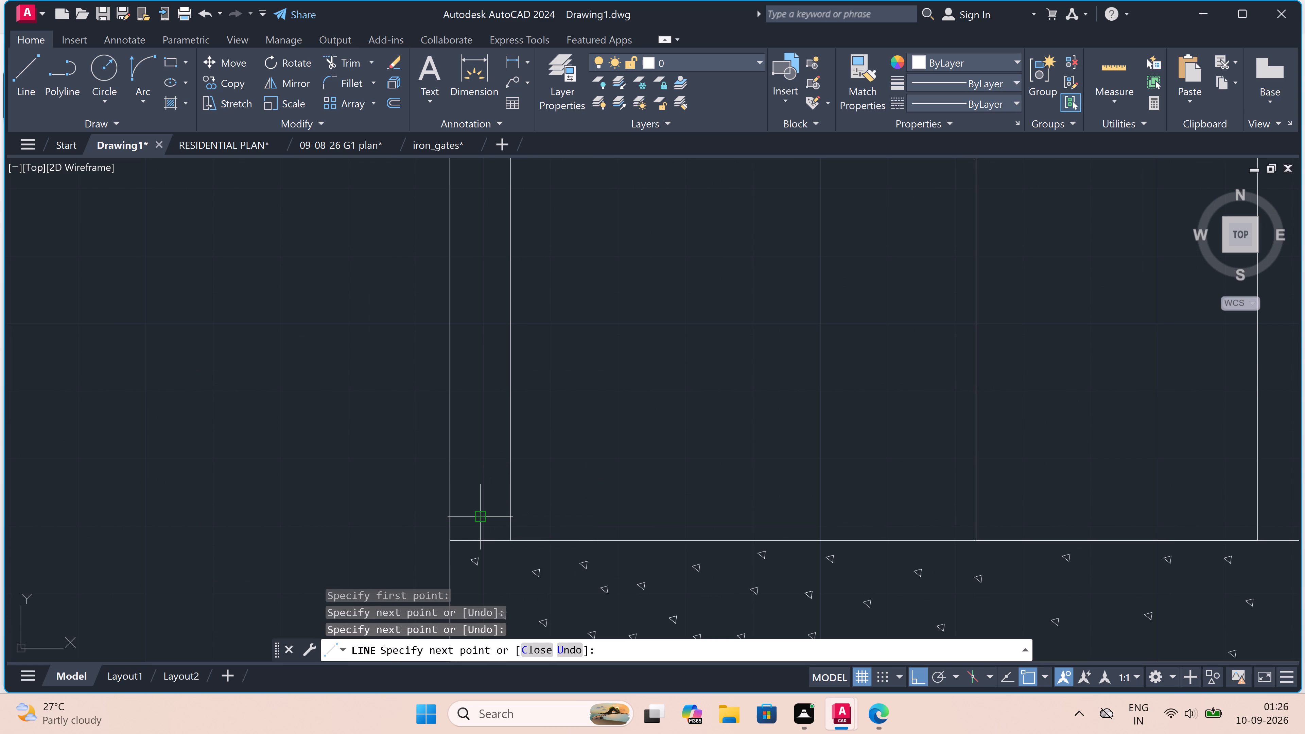
click(480, 496)
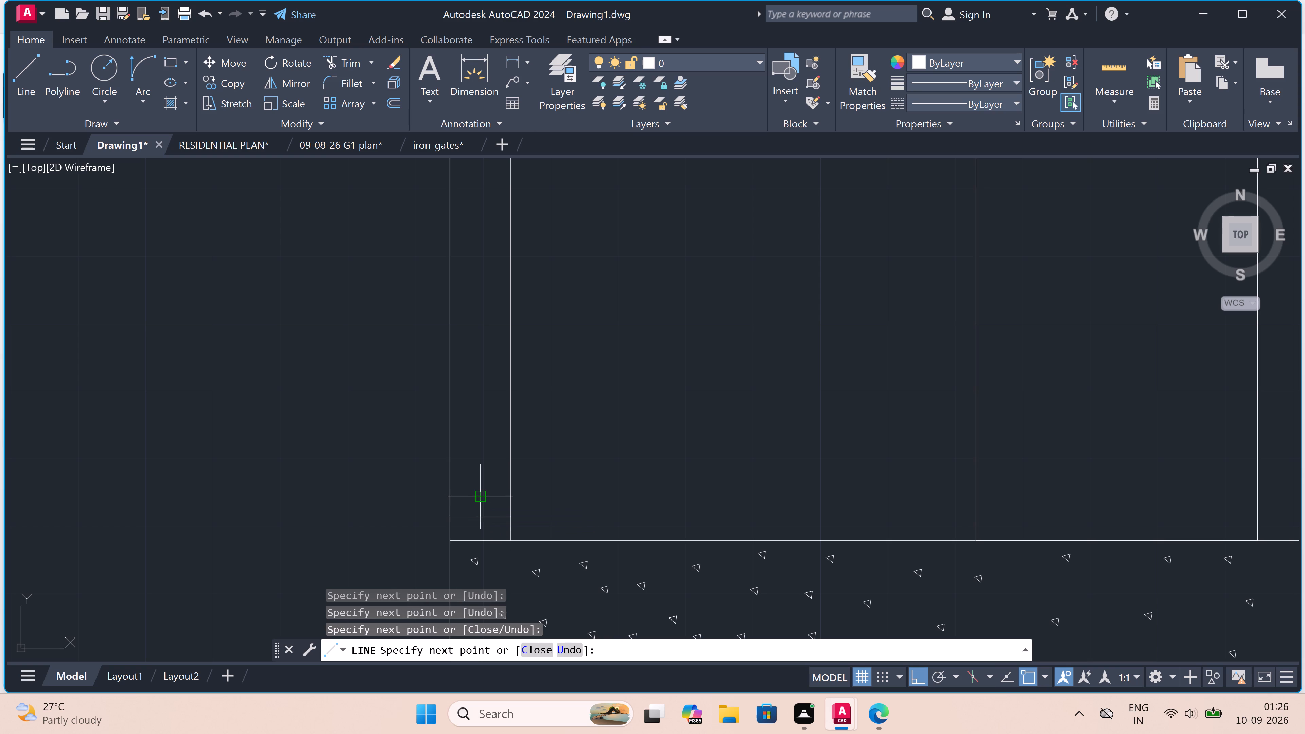
double_click(451, 493)
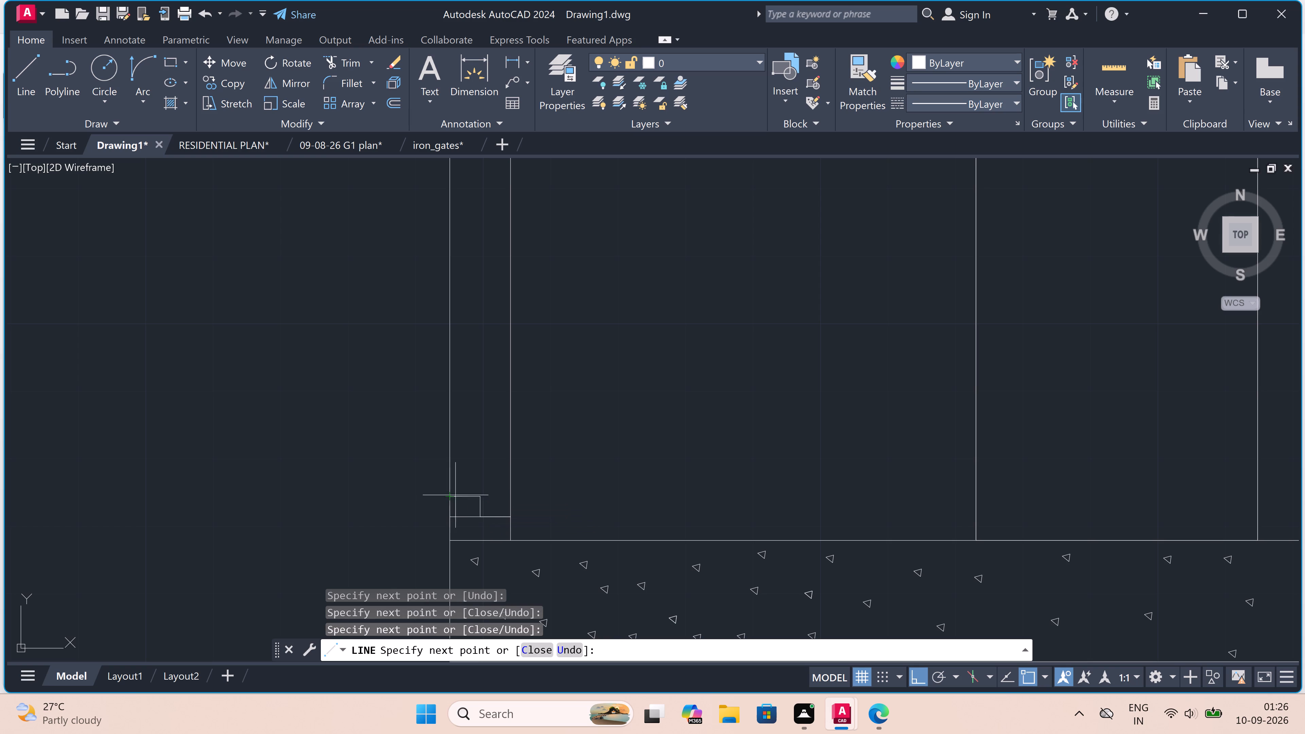
click(506, 496)
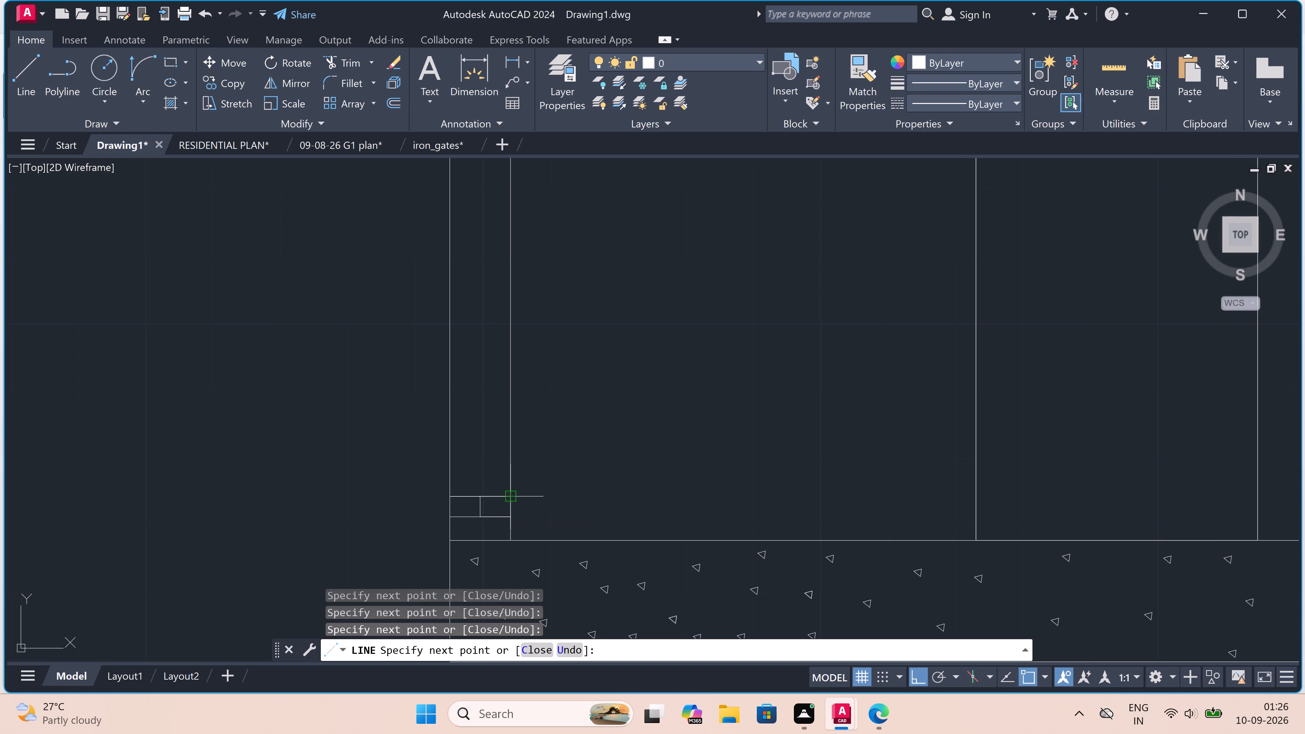
click(508, 479)
click(450, 474)
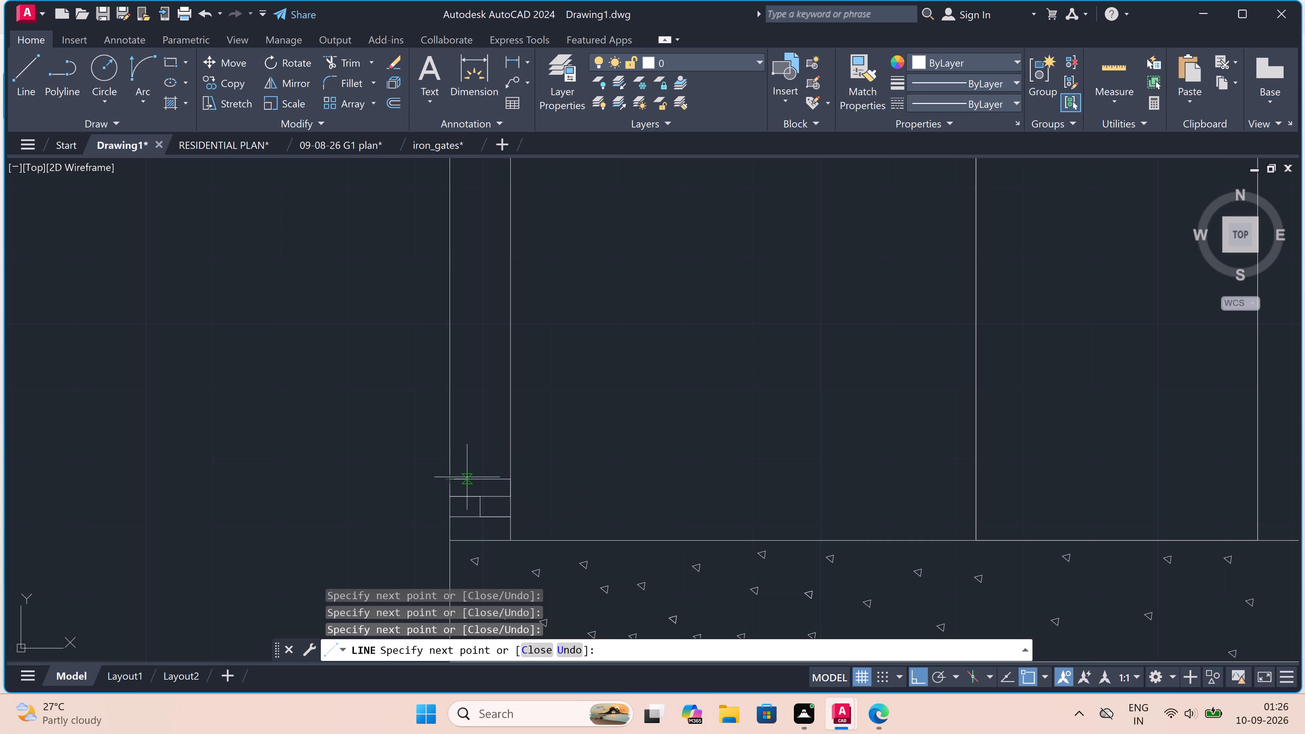
Continue the brickwork upward with a second mid-wall vertical joint about 3" high and further horizontal joints across the wall, and finish the line.
click(478, 477)
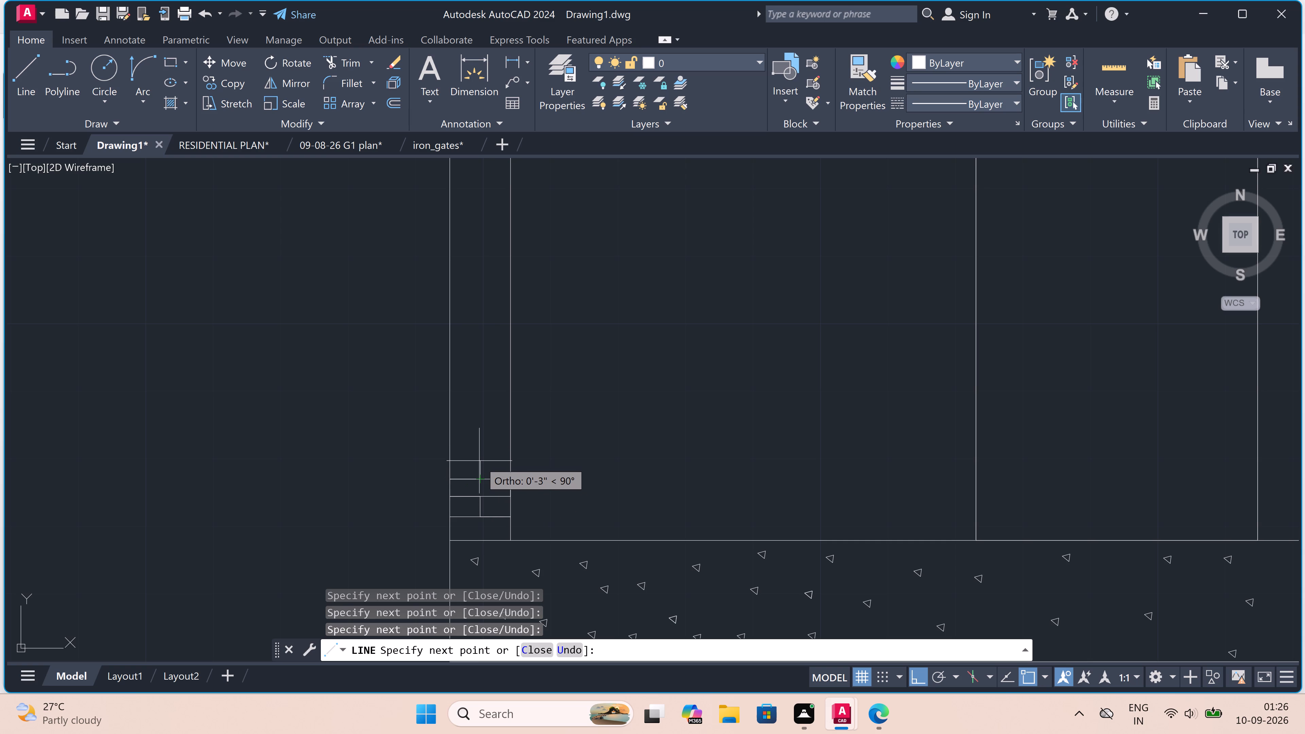
click(480, 459)
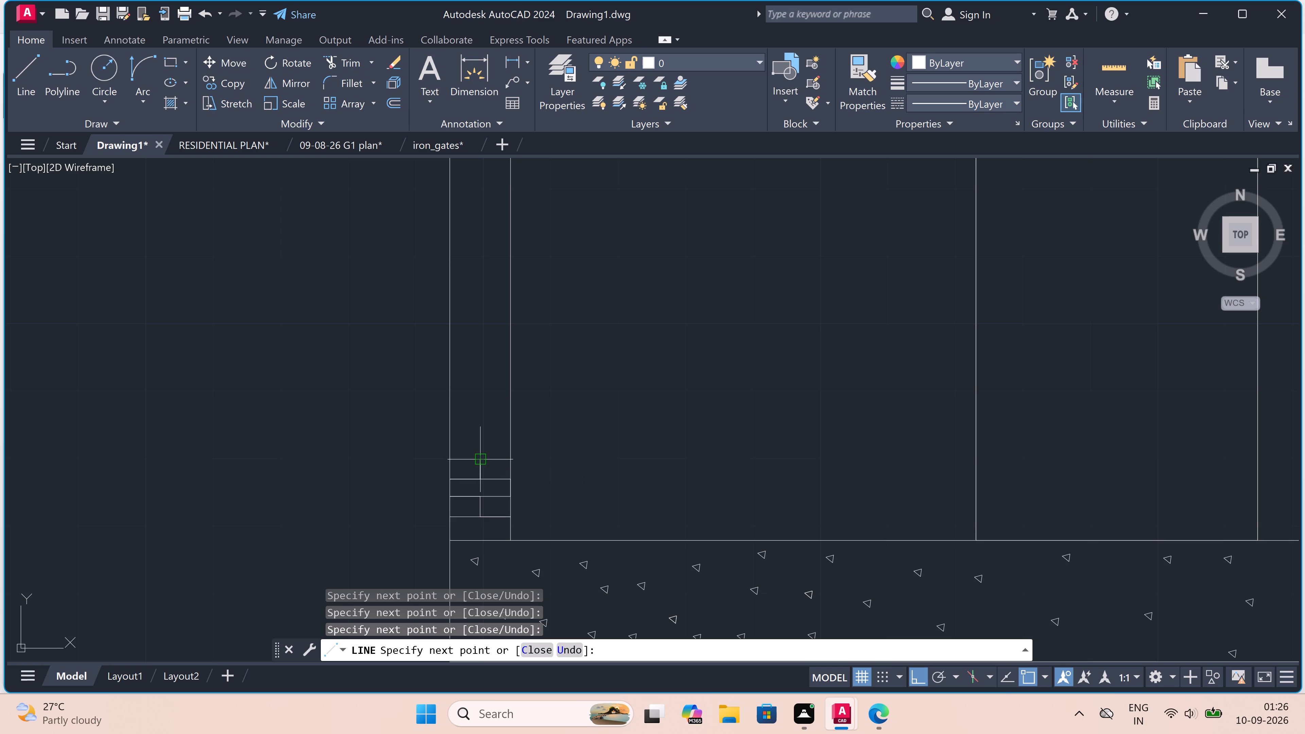
click(514, 461)
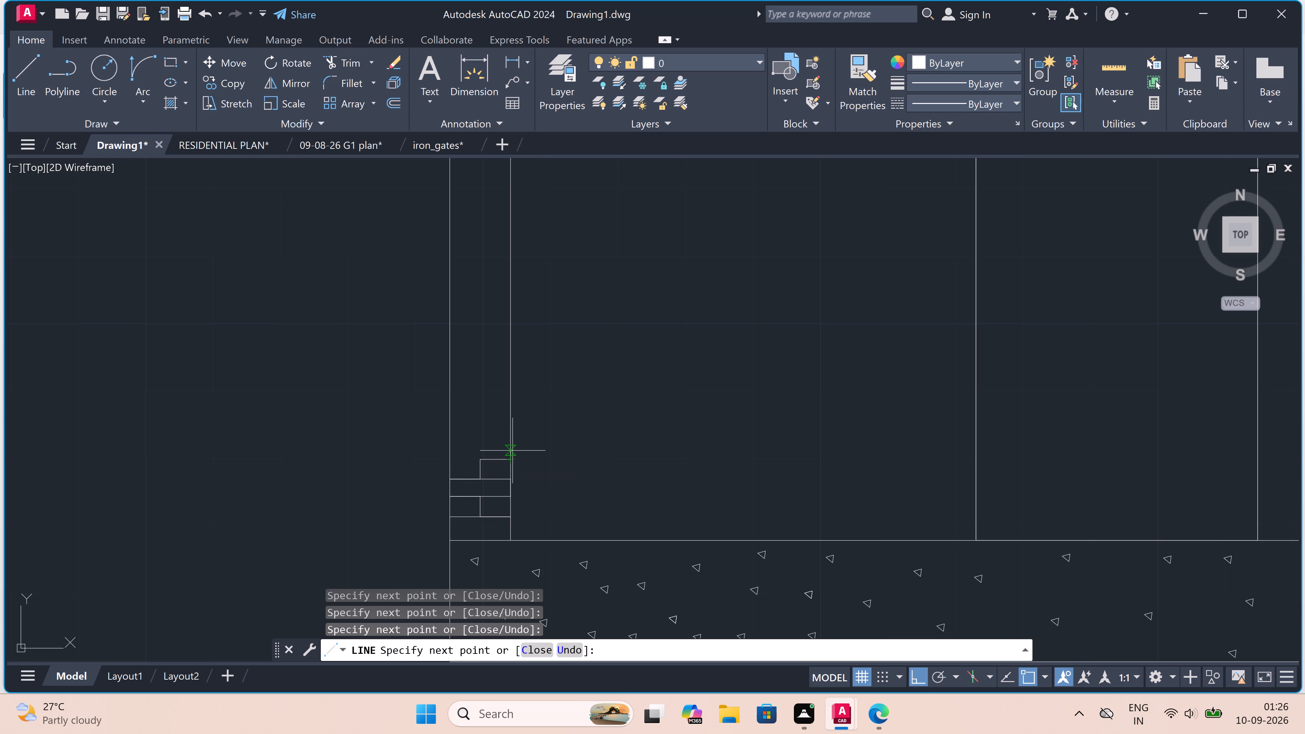
click(511, 447)
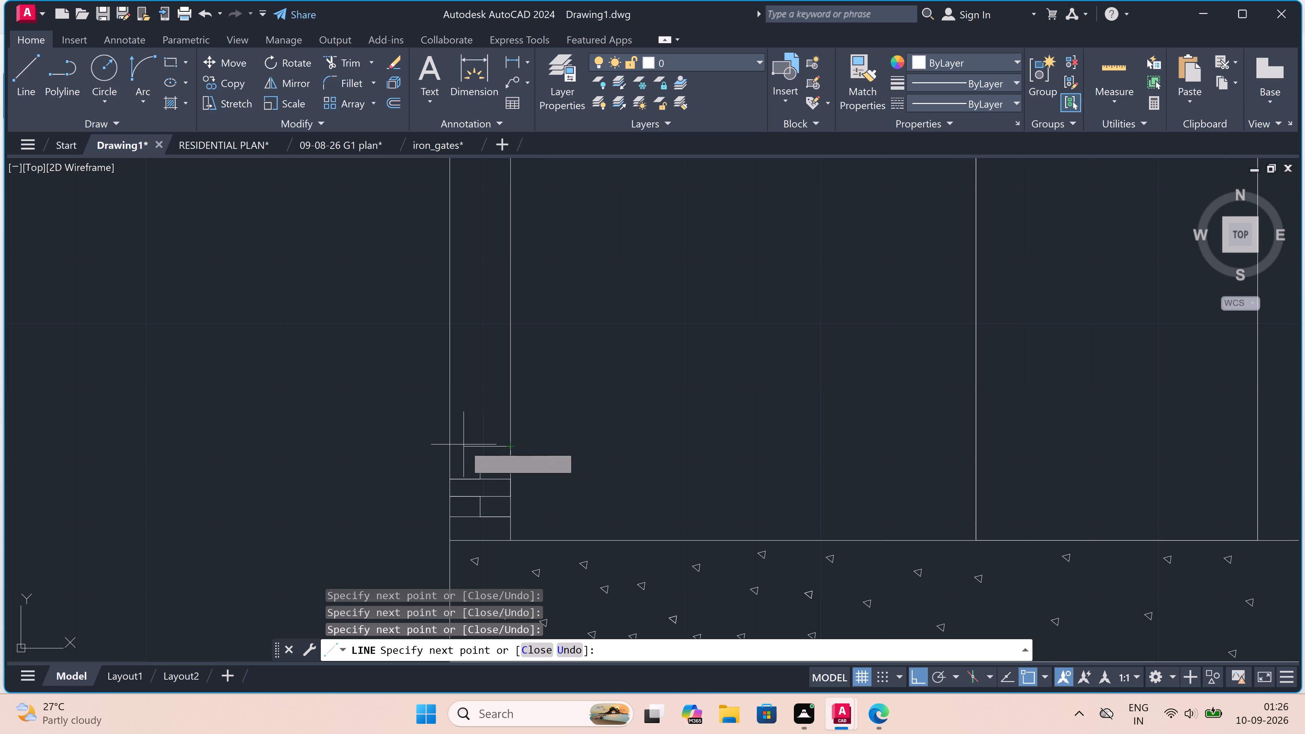
click(449, 443)
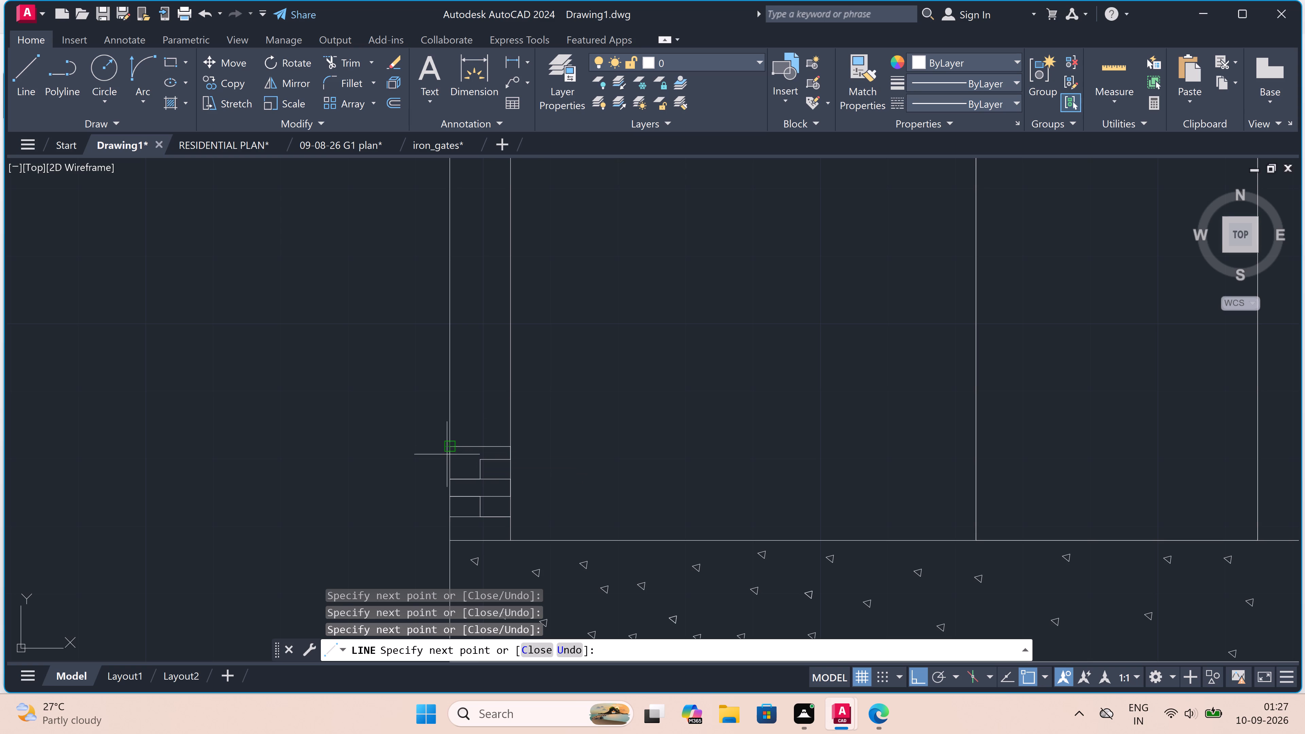
click(448, 458)
scroll(449, 469, up, 4)
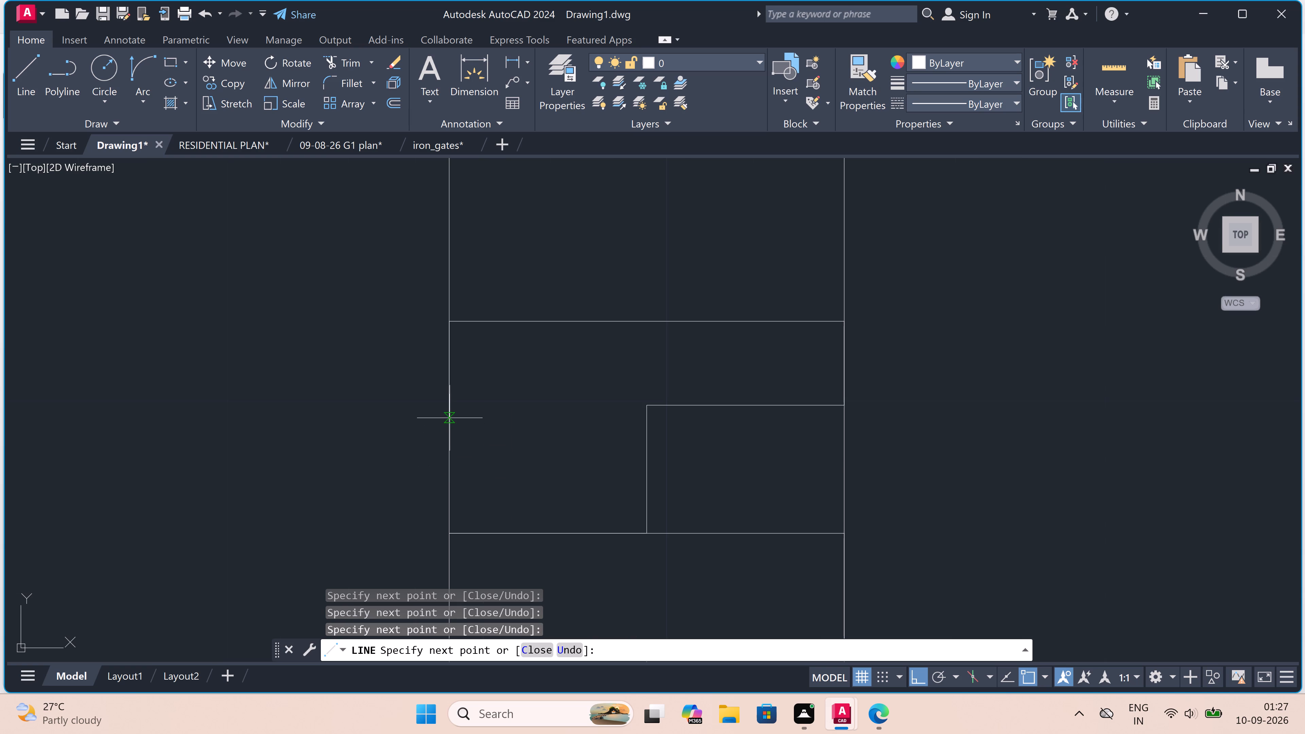
click(450, 416)
click(842, 418)
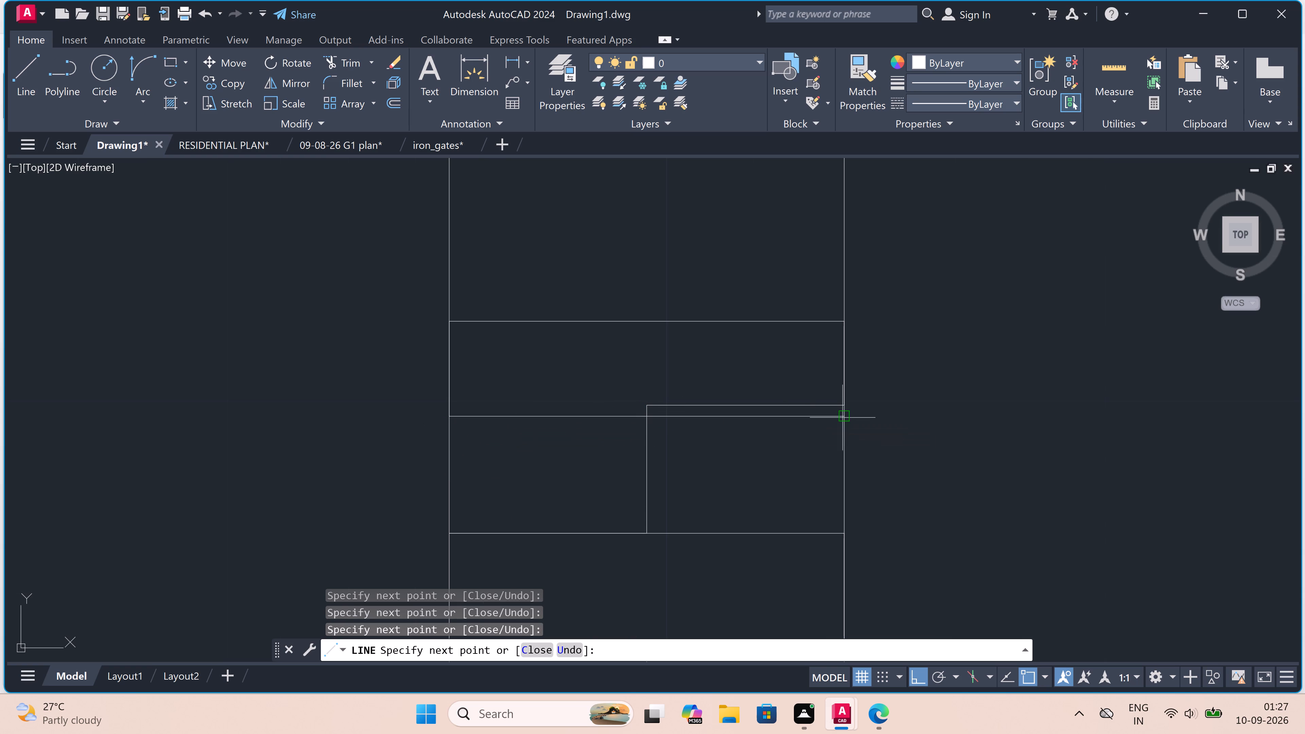
key(Escape)
Trim the half-width horizontal line and the vertical stub projecting above the full-width joint in the upper brick course.
key(t)
key(r)
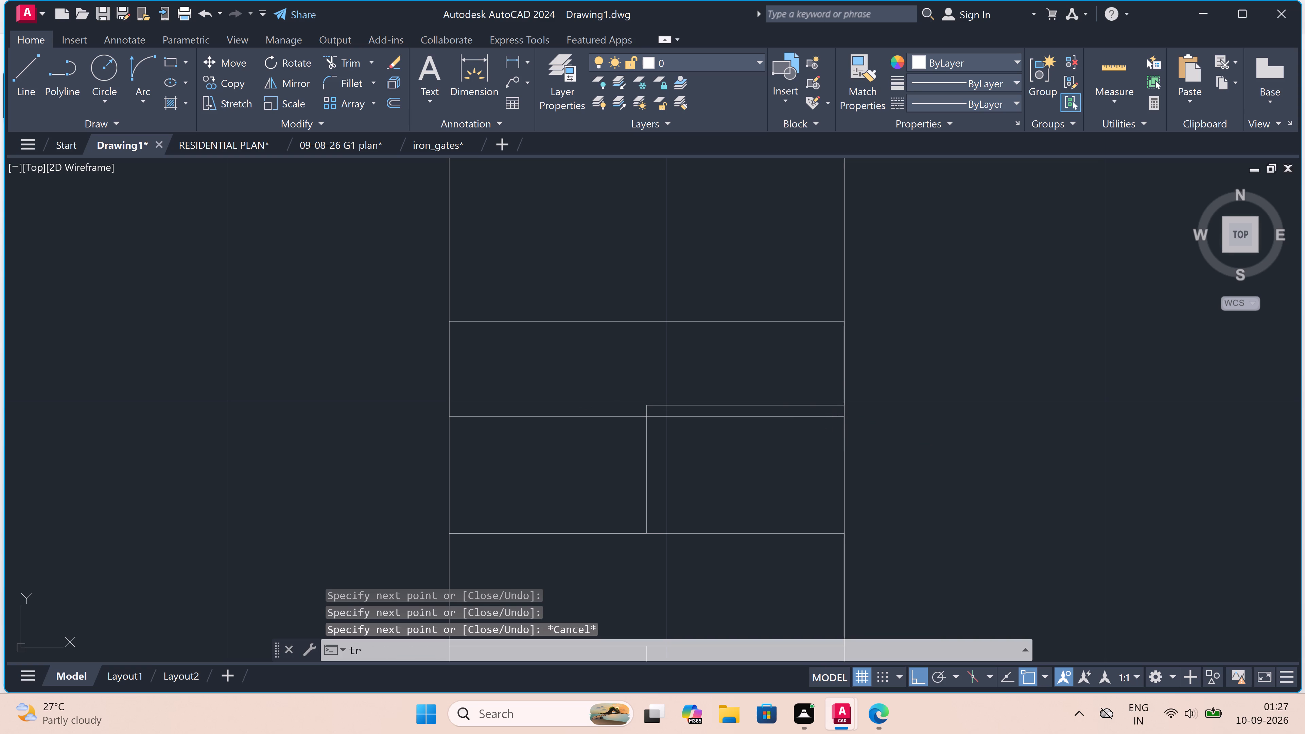
key(space)
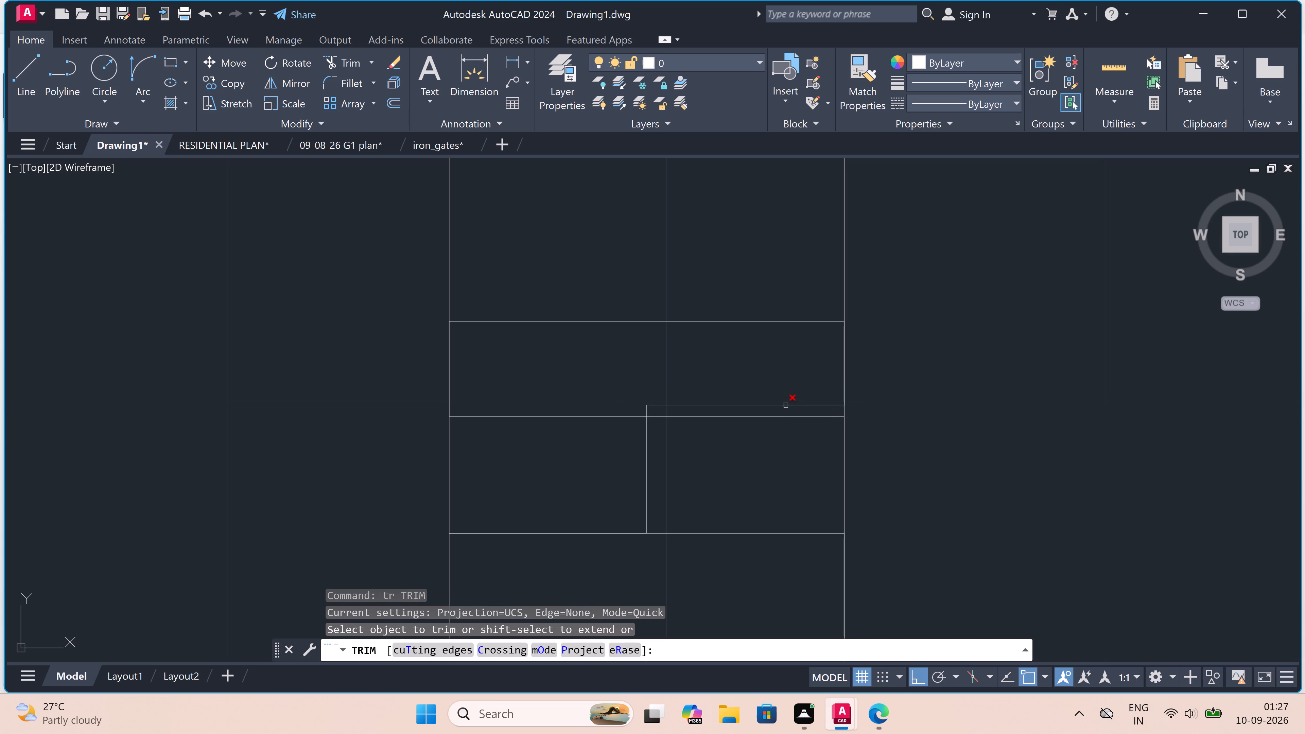
click(786, 405)
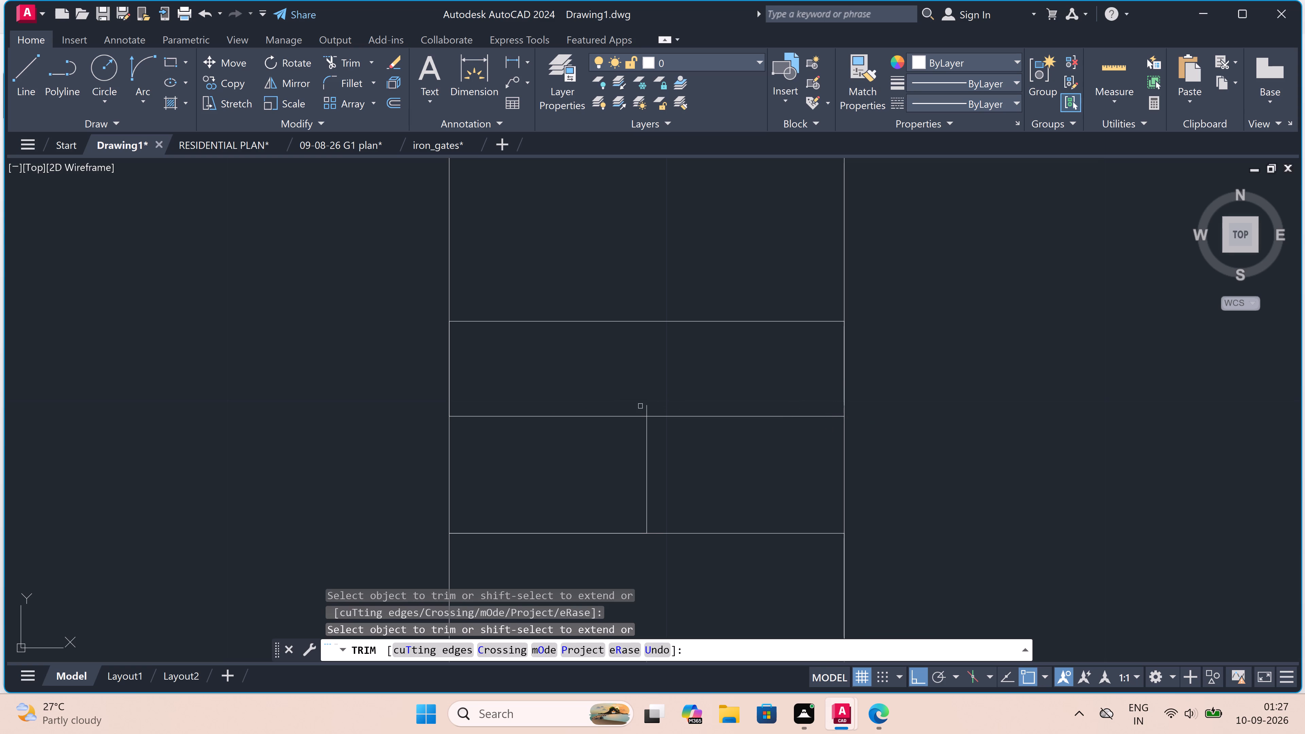
click(645, 407)
scroll(636, 388, down, 3)
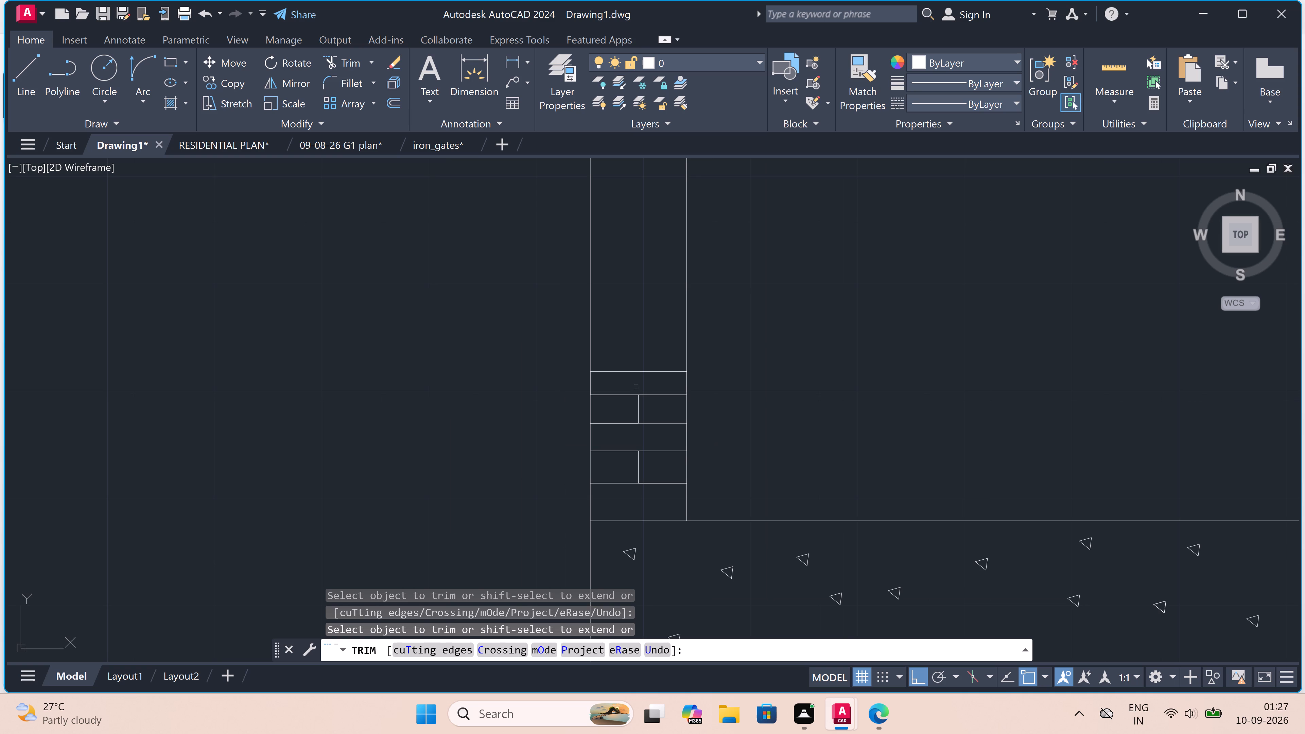
key(Escape)
Copy the brick joint pattern from its top outer corner and stack the first two copies directly above it in the left wall.
drag(668, 361, 658, 409)
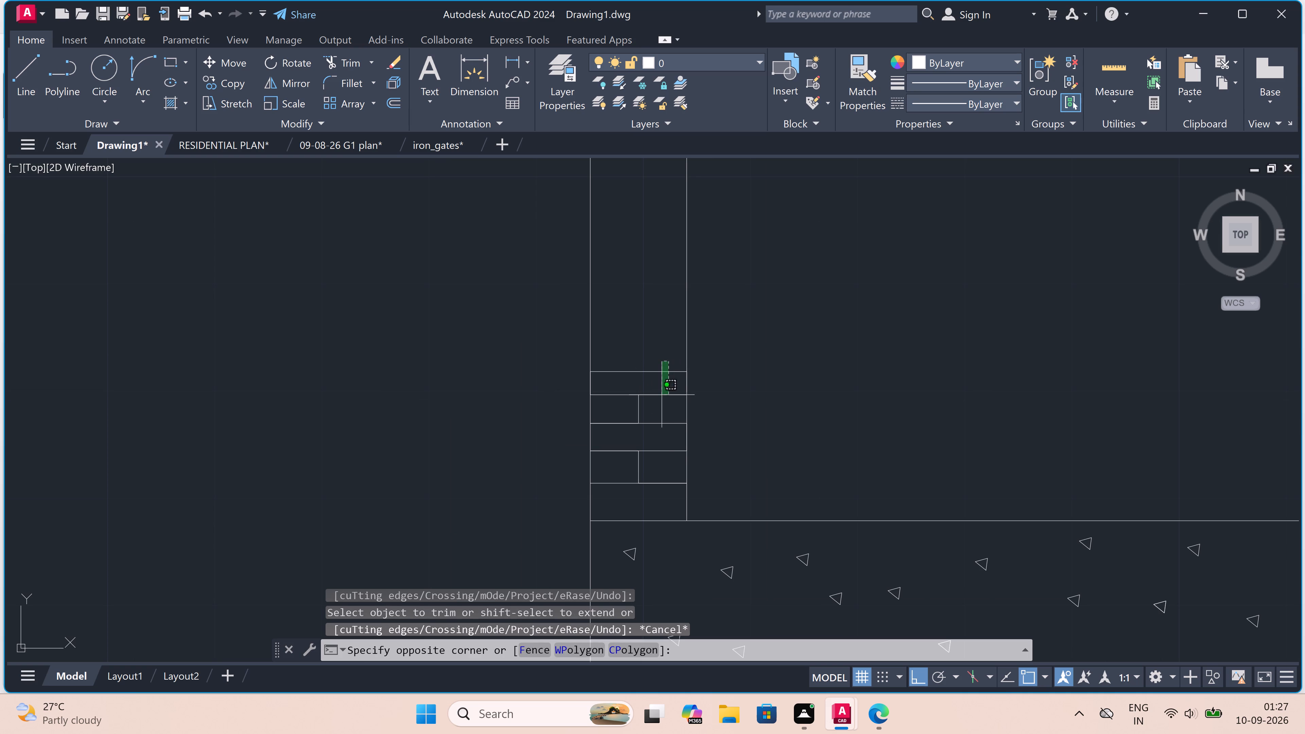
double_click(619, 492)
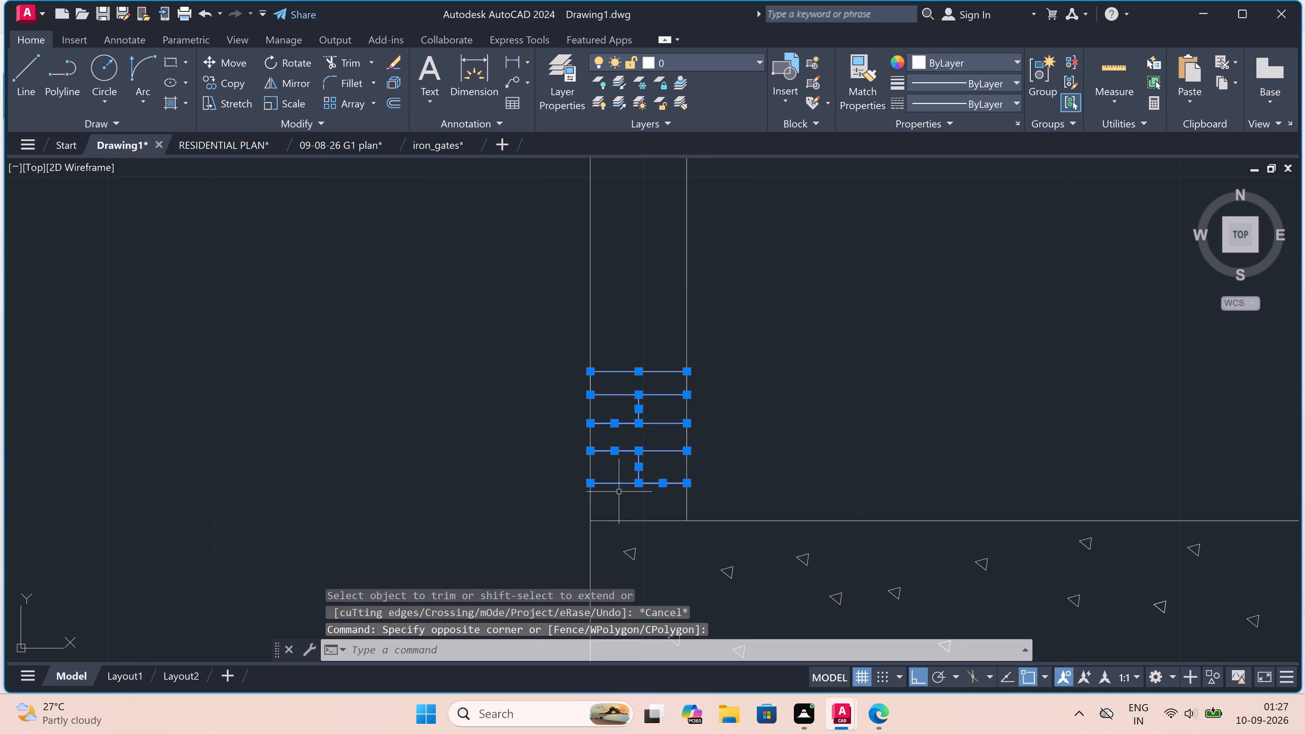
click(232, 81)
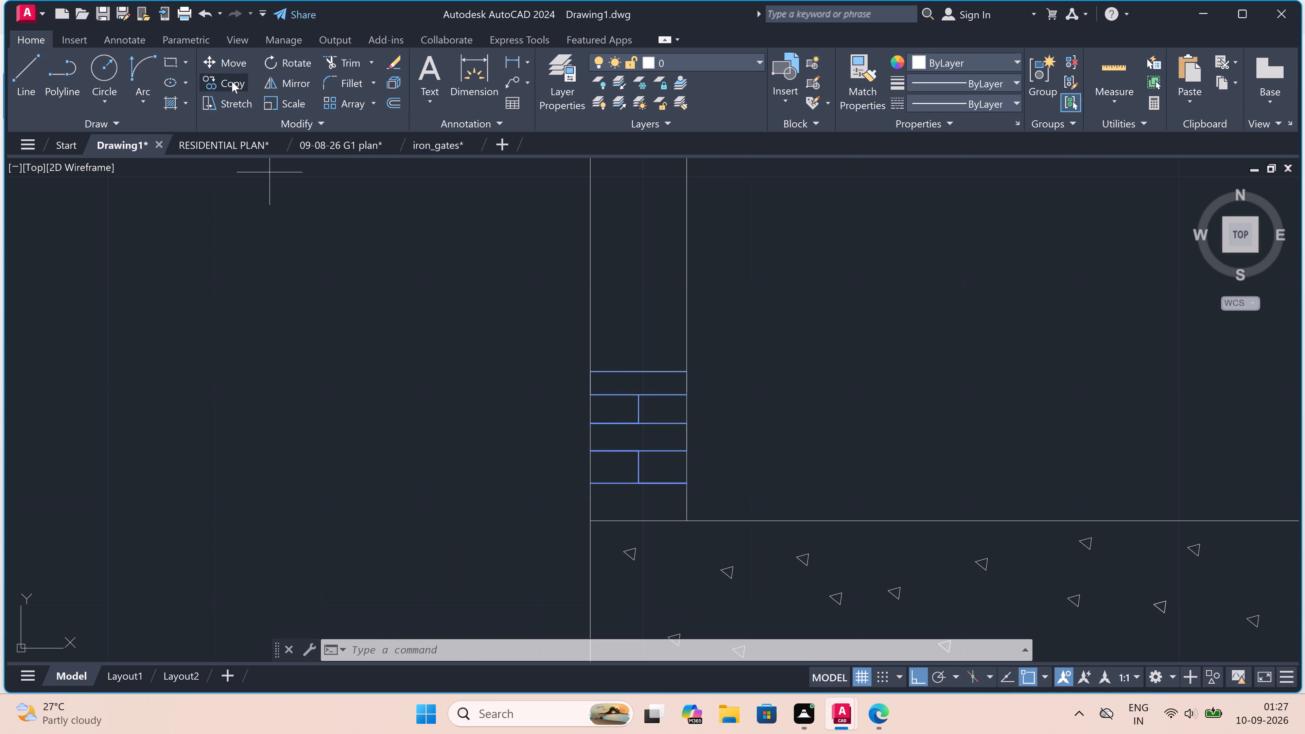
scroll(429, 360, down, 4)
scroll(449, 346, up, 2)
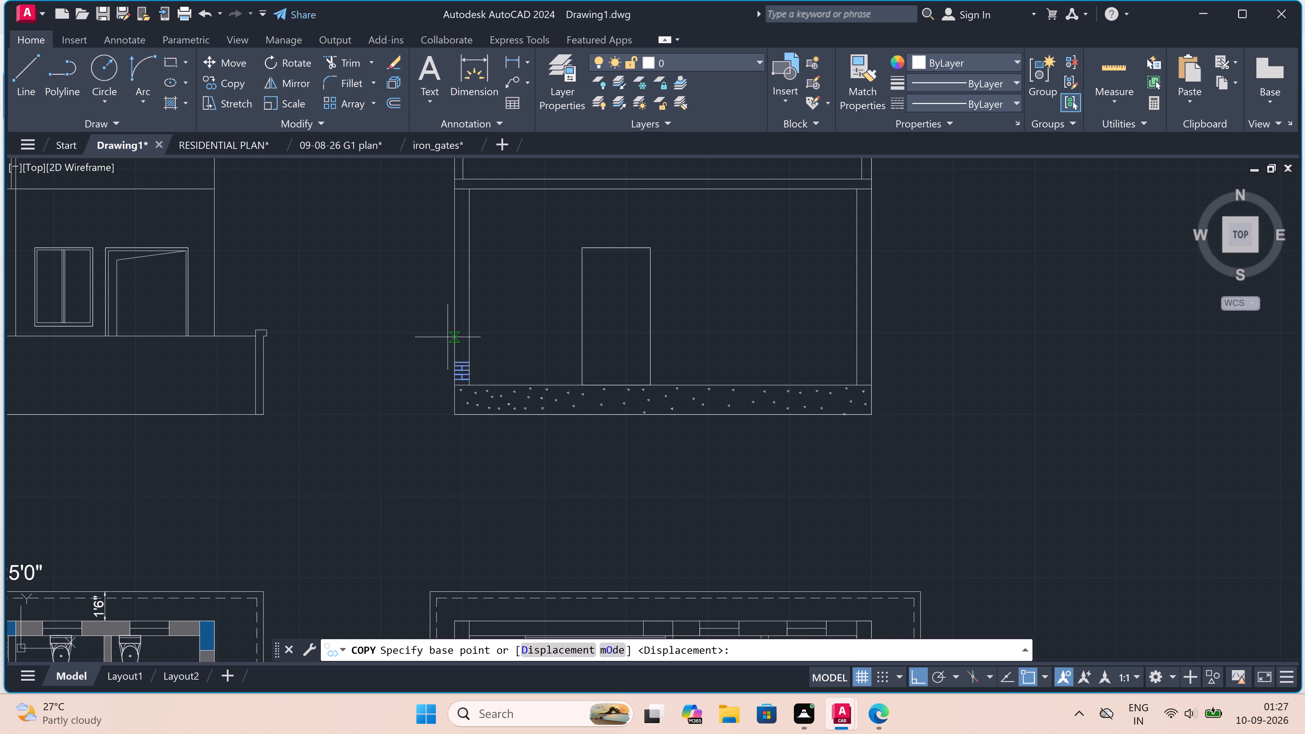
scroll(451, 382, up, 2)
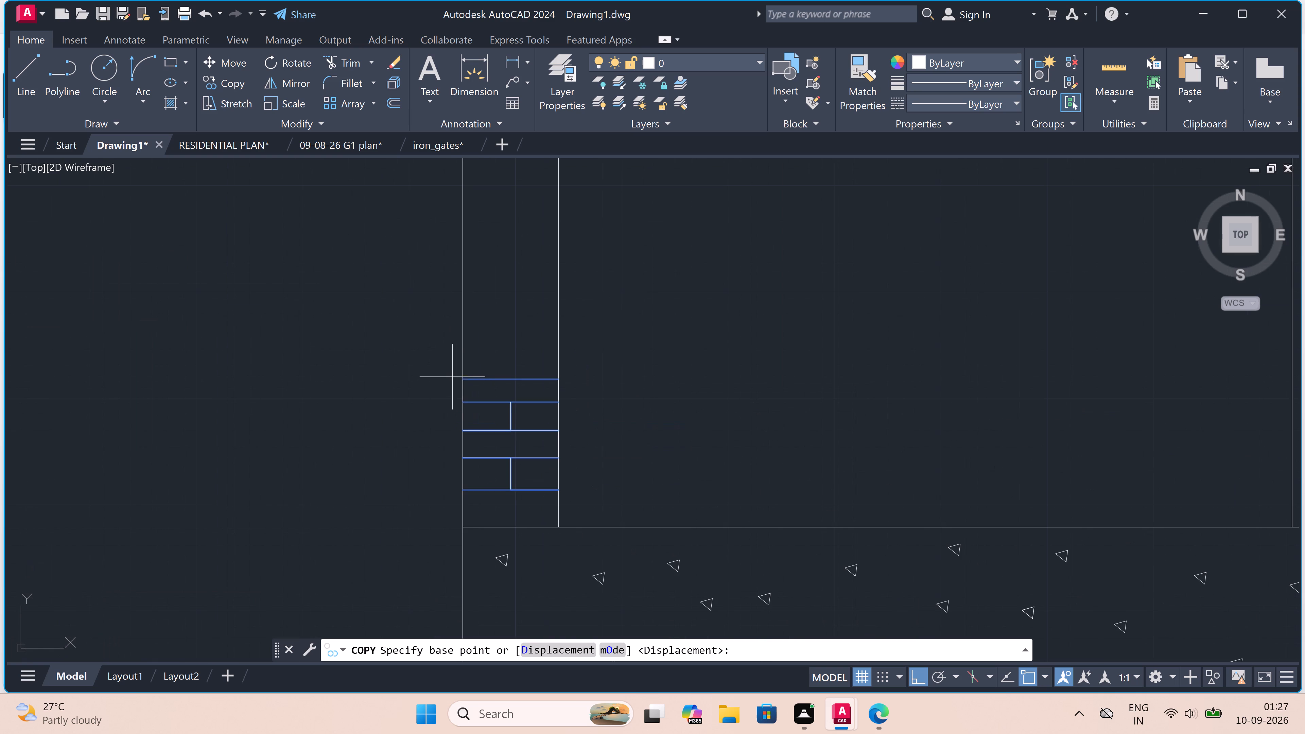
click(466, 377)
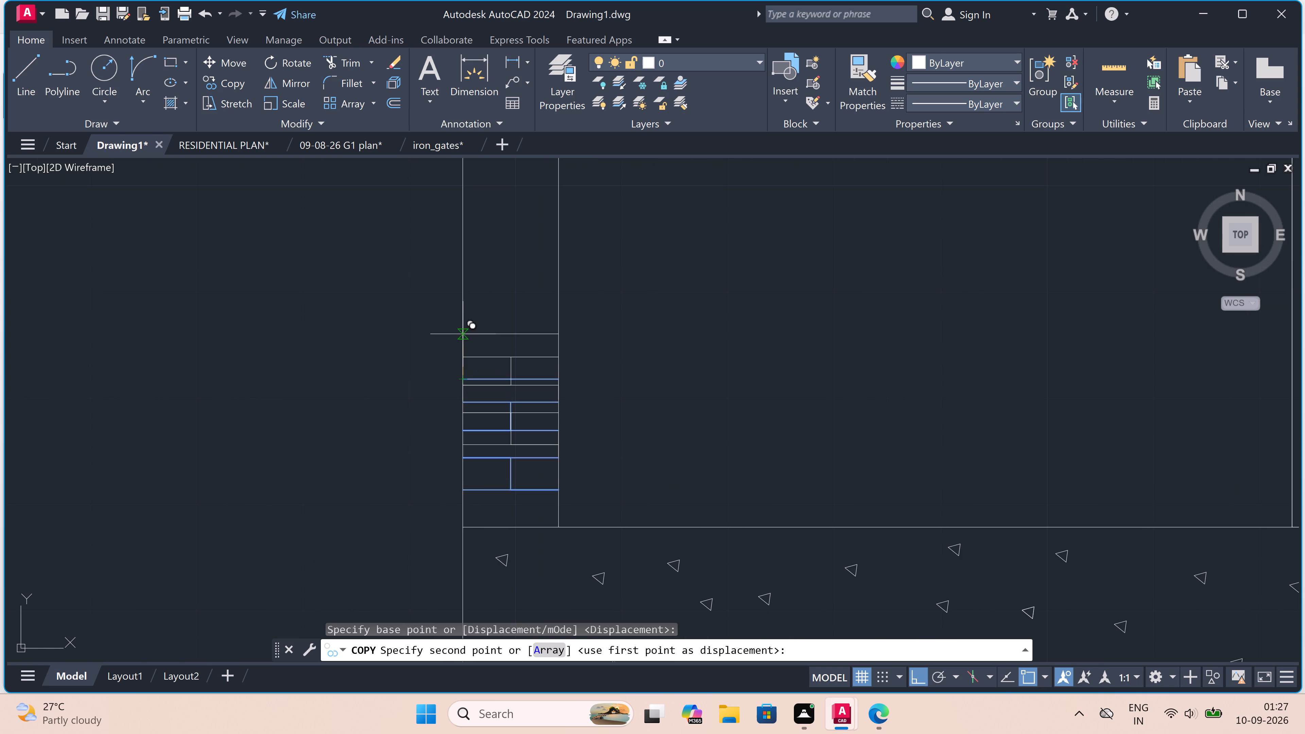
click(458, 244)
scroll(458, 244, down, 3)
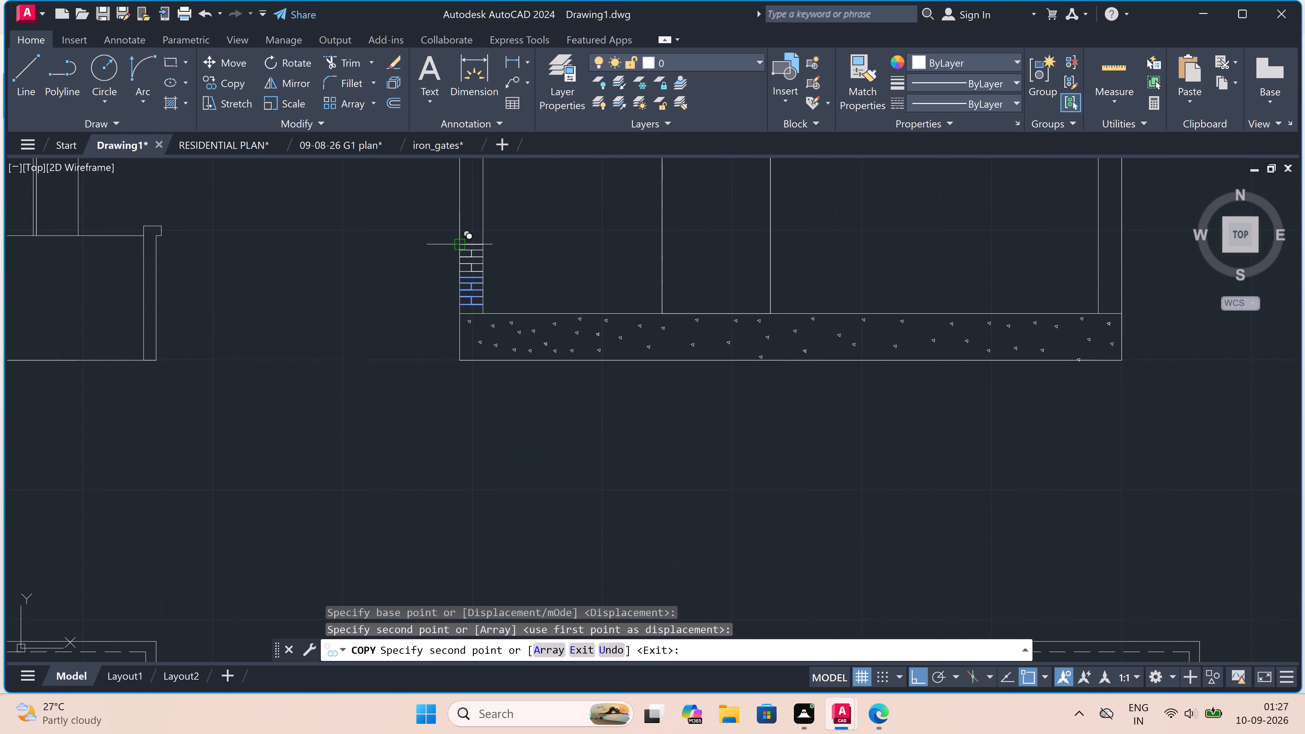
scroll(463, 207, up, 2)
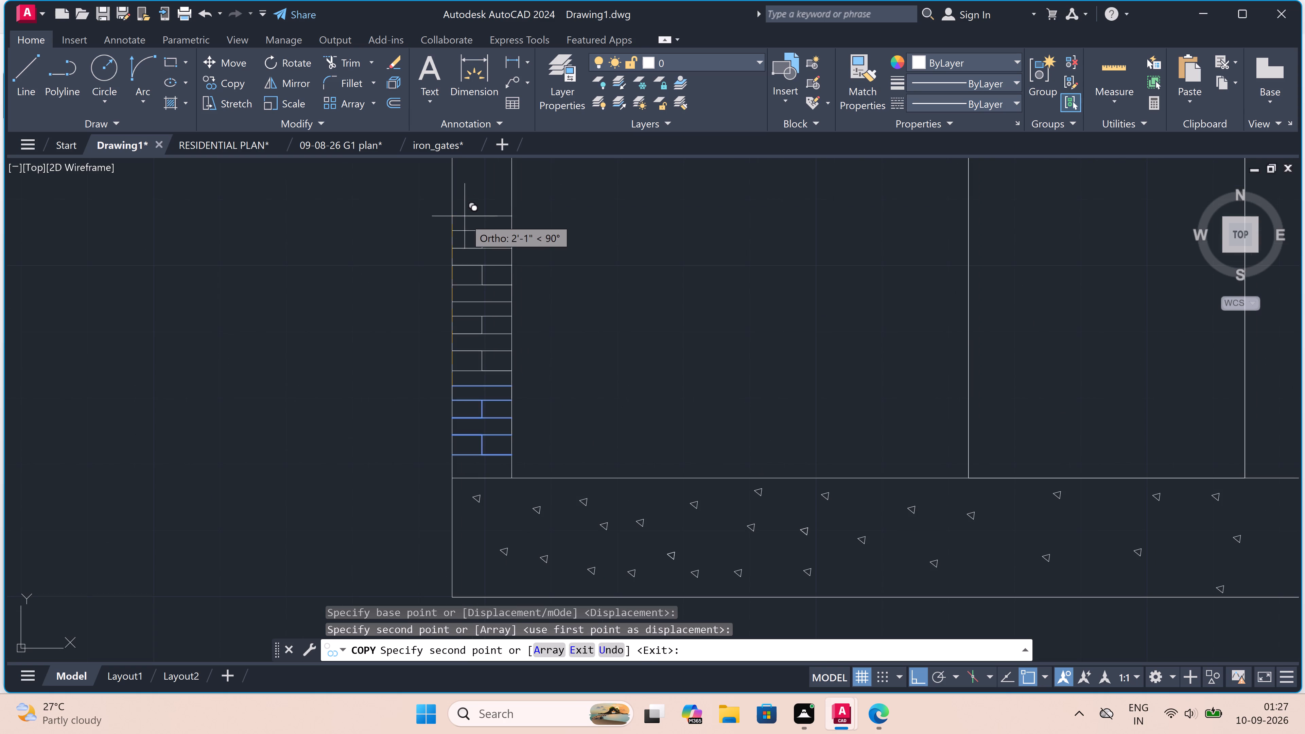
click(466, 215)
Continue stacking the brick joint pattern up the section's left wall with four more copies, each directly above the last.
scroll(440, 244, down, 4)
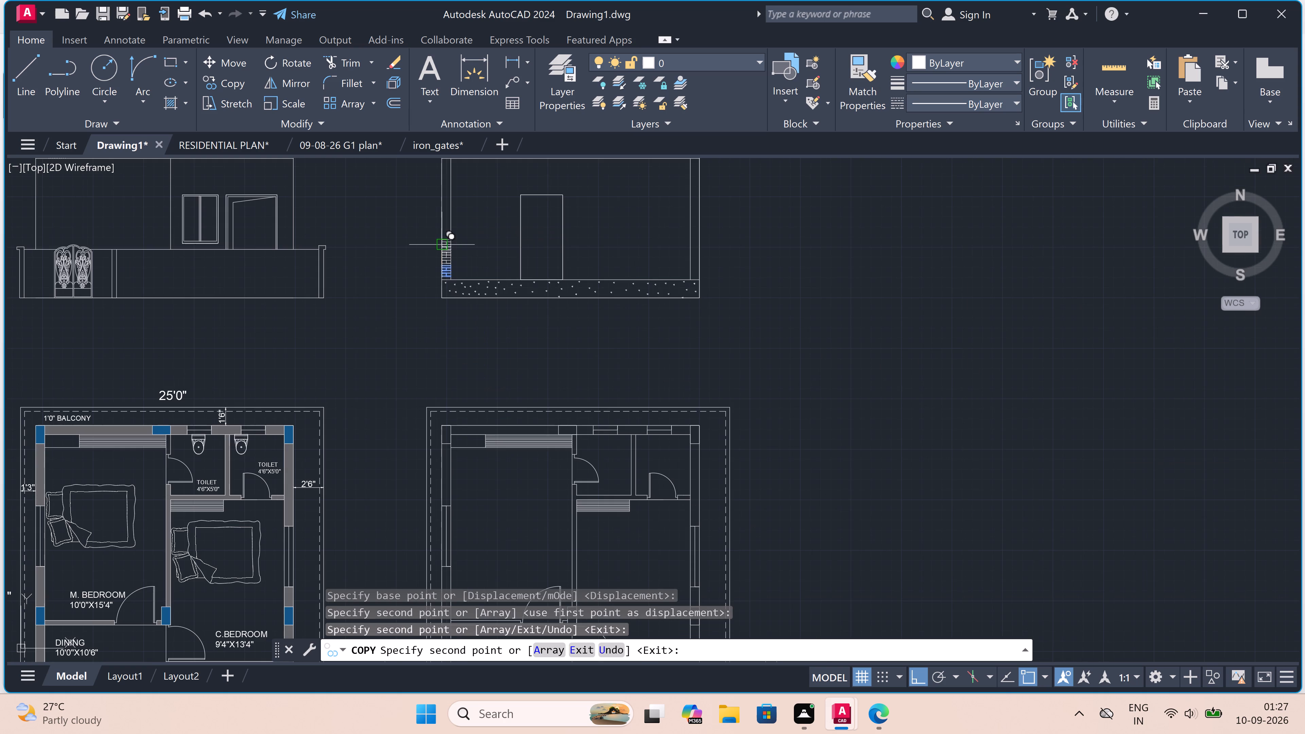
scroll(440, 216, up, 3)
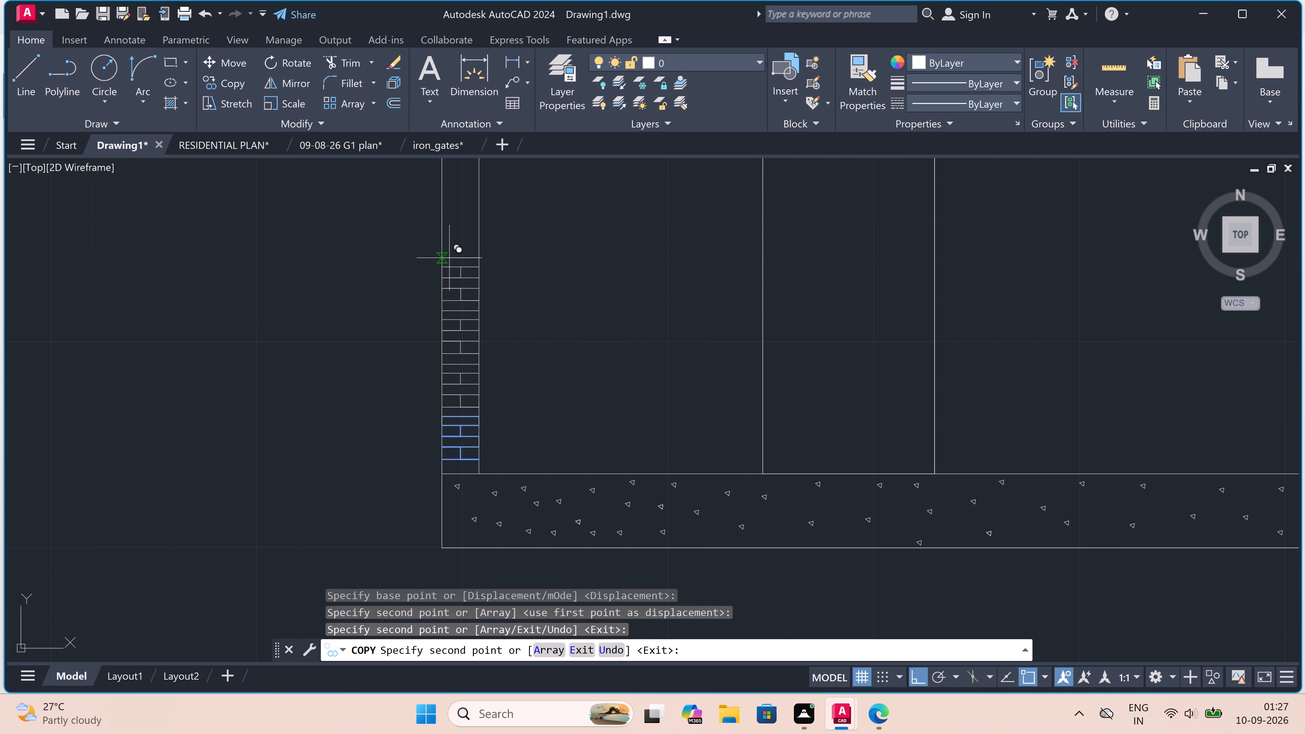
click(449, 257)
scroll(450, 257, down, 3)
scroll(450, 231, up, 5)
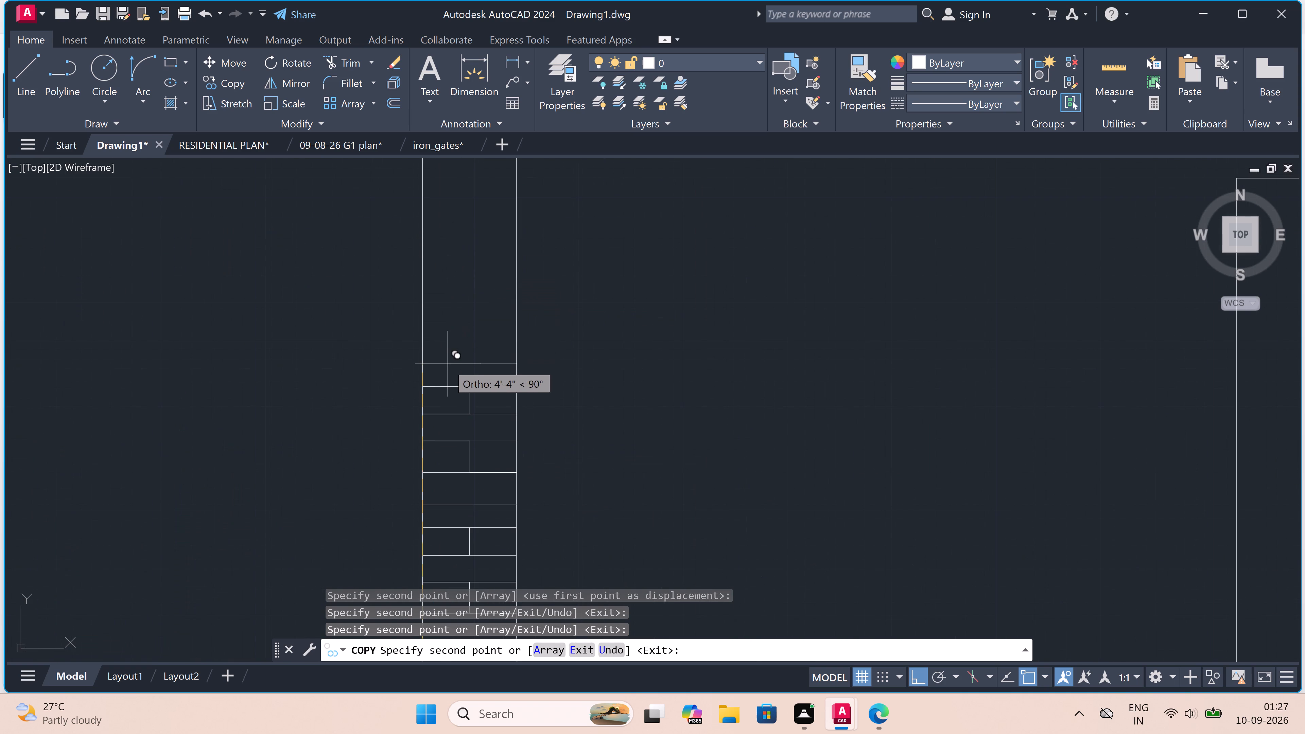
click(420, 373)
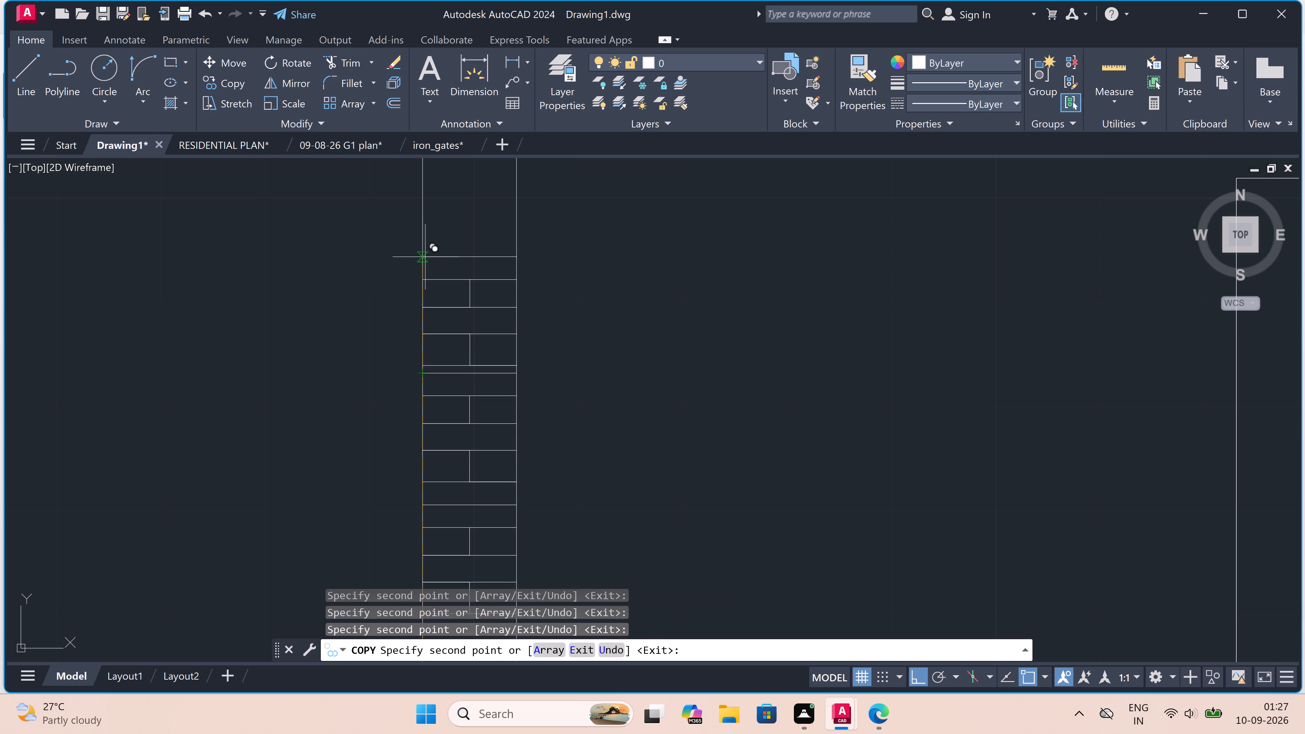
click(427, 240)
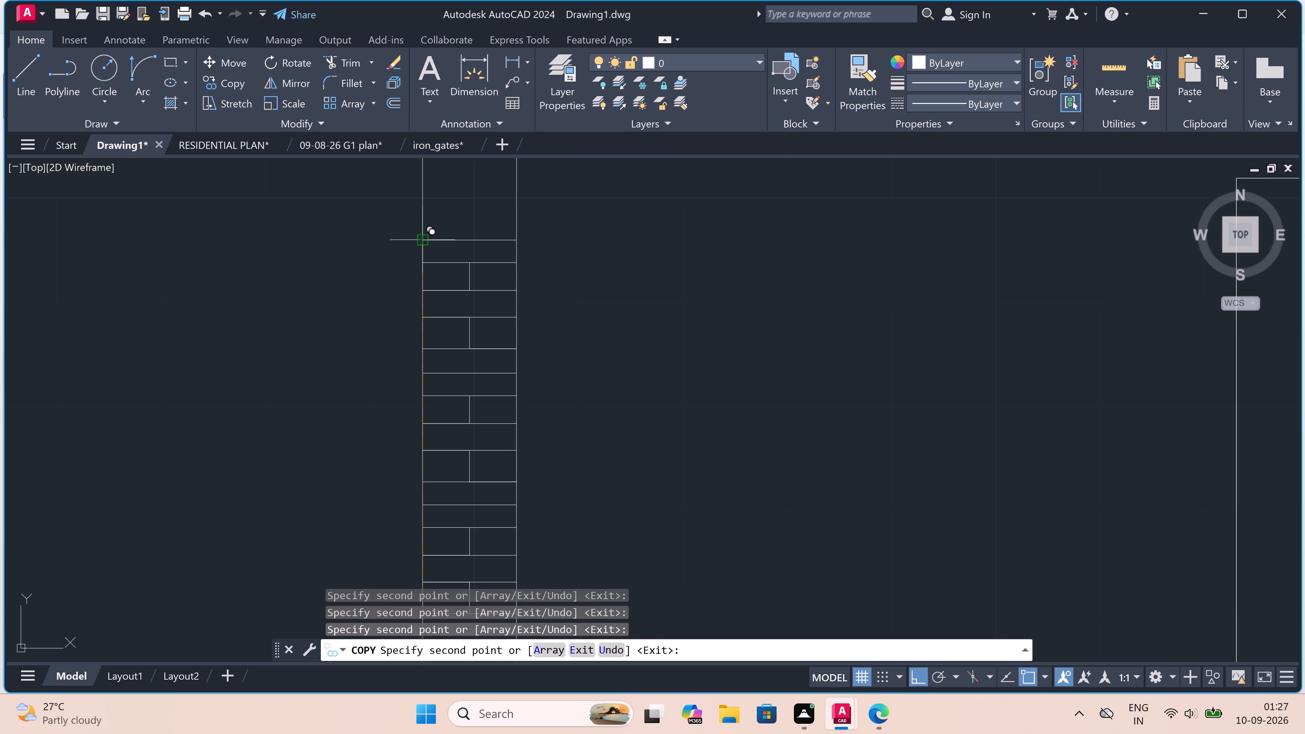
scroll(427, 240, down, 4)
scroll(427, 211, up, 4)
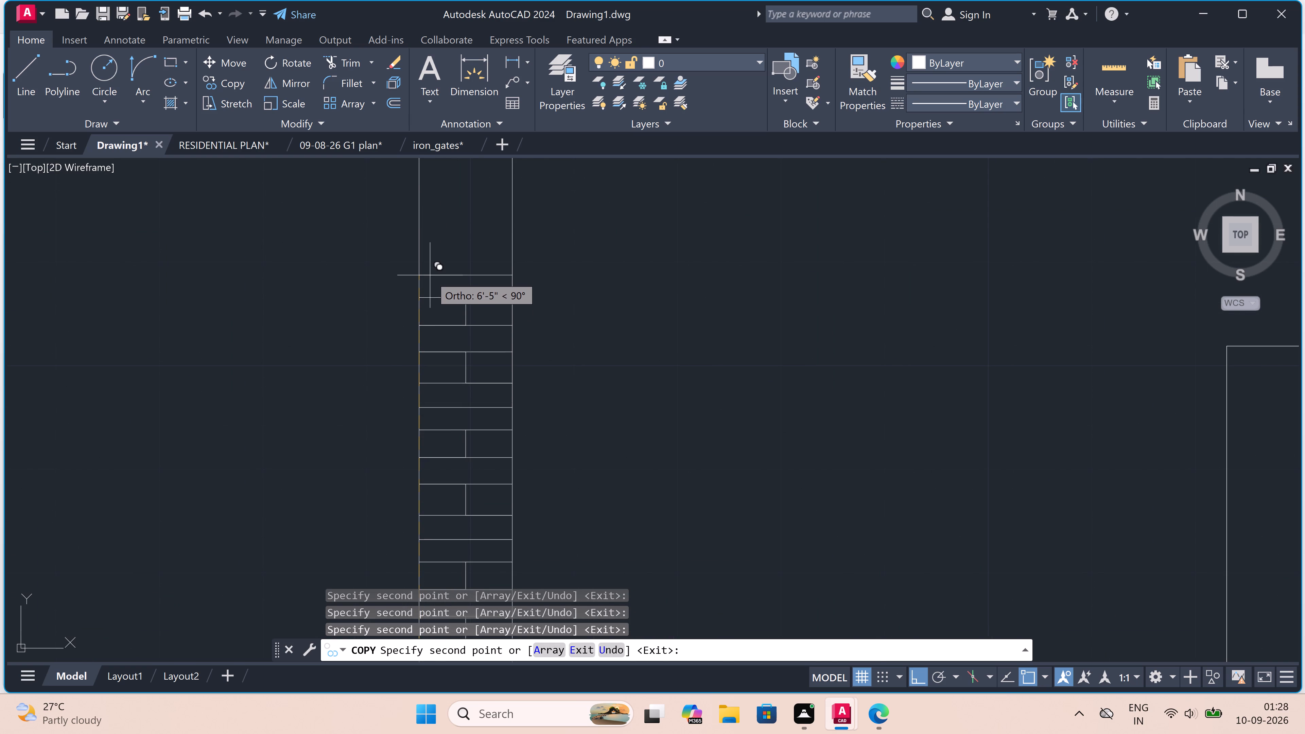
click(430, 276)
Place two more copies of the brick pattern to fill the left wall up to the underside of the roof slab.
scroll(428, 208, down, 3)
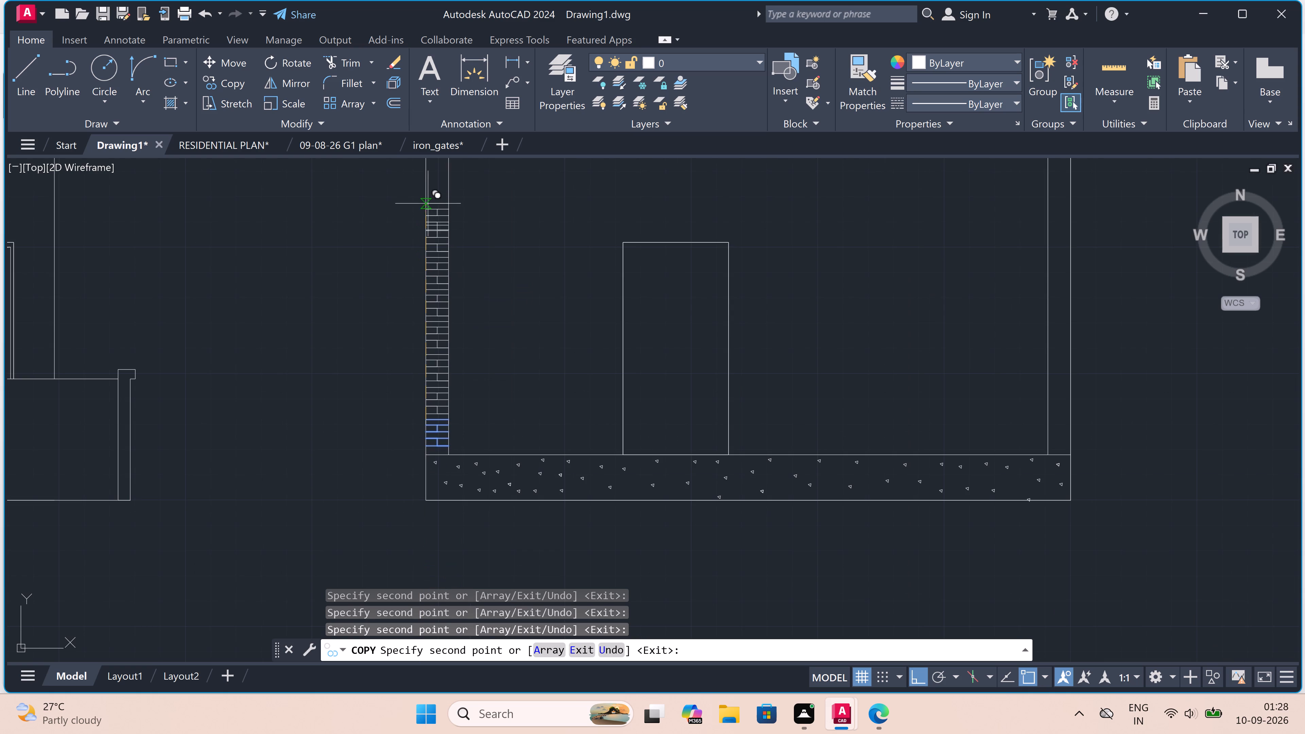
scroll(423, 188, up, 4)
scroll(423, 188, down, 6)
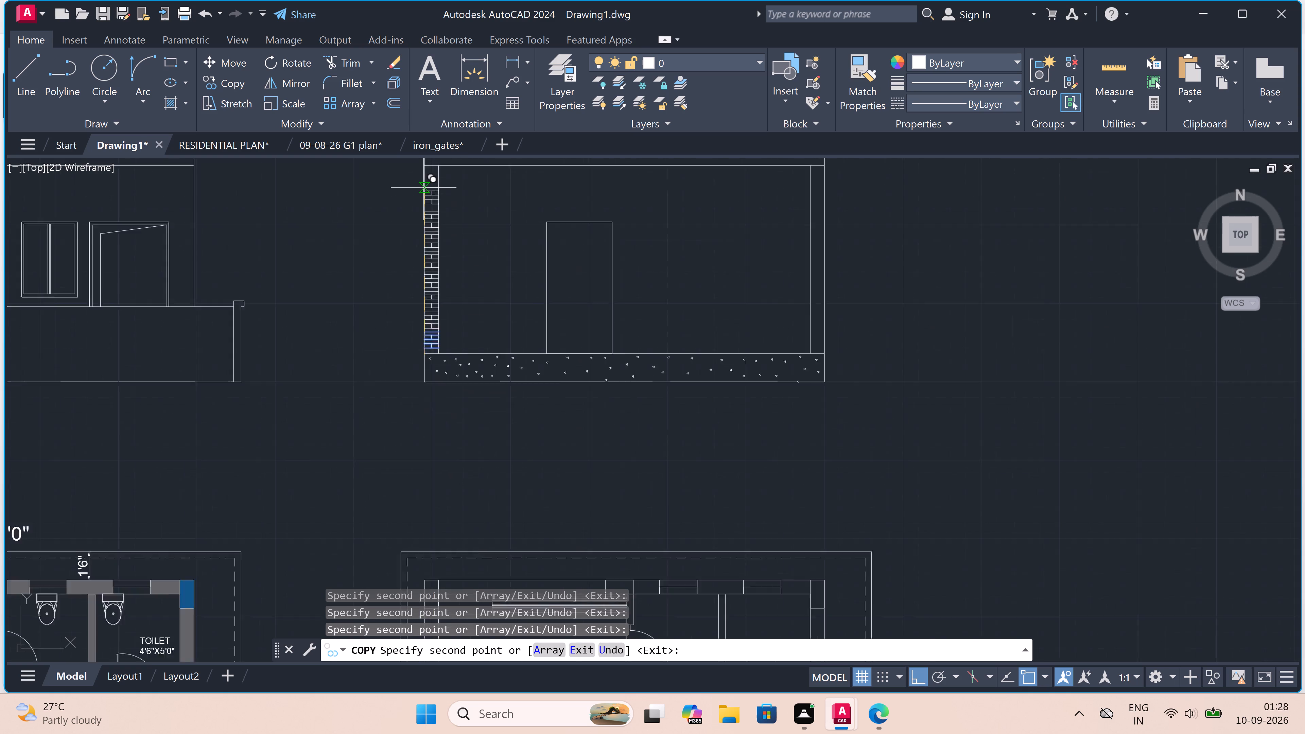
scroll(423, 188, down, 3)
scroll(423, 184, up, 7)
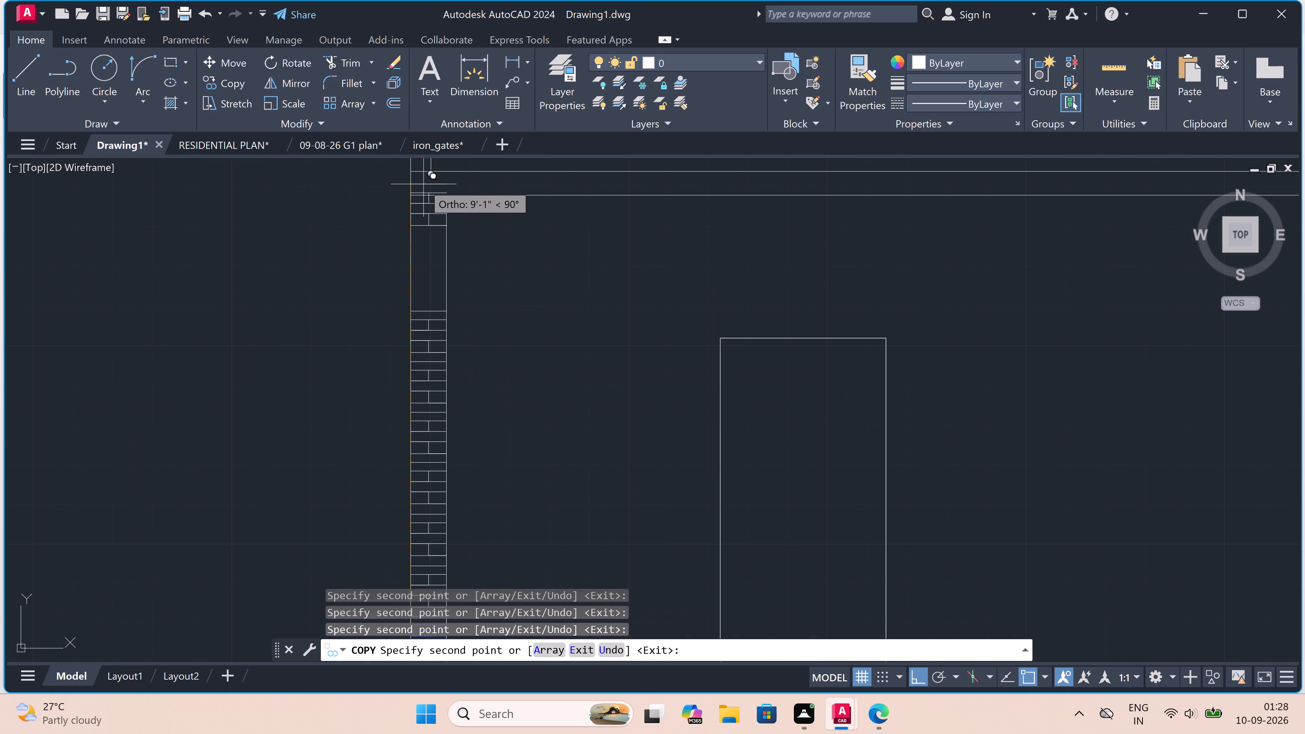
scroll(424, 189, up, 2)
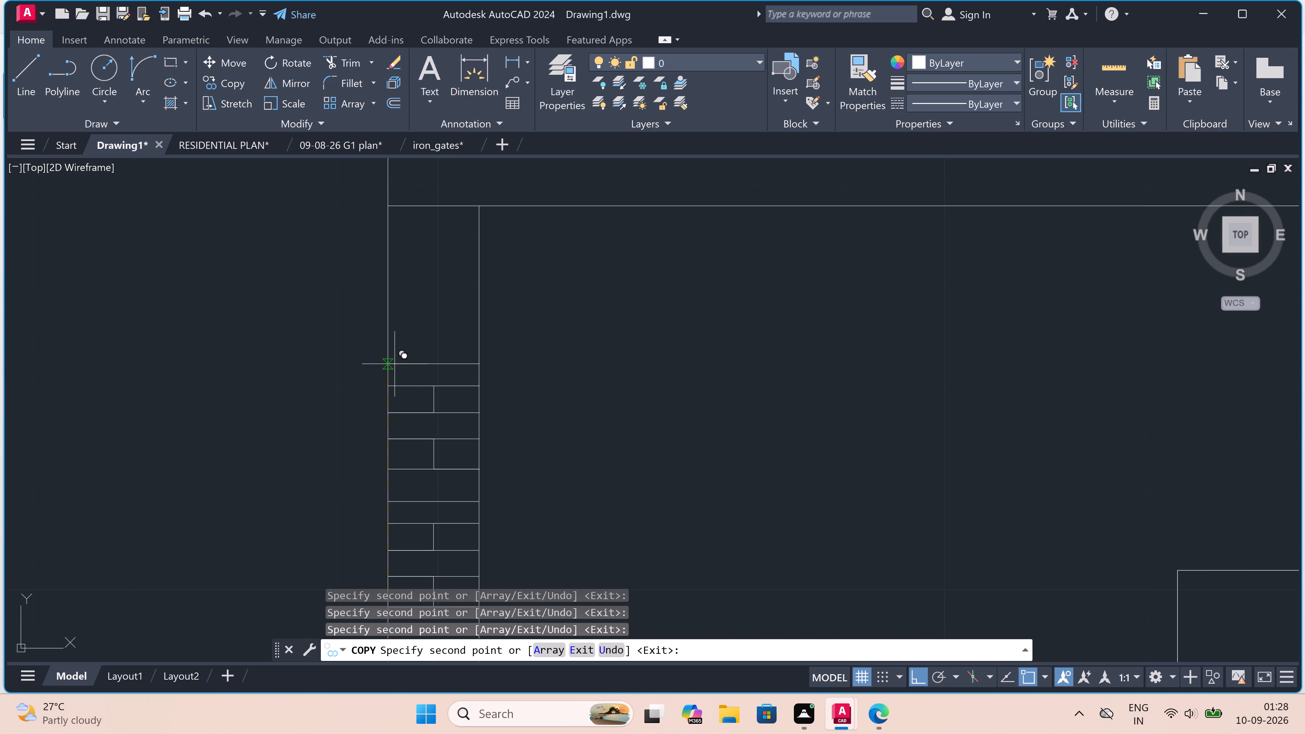
click(388, 365)
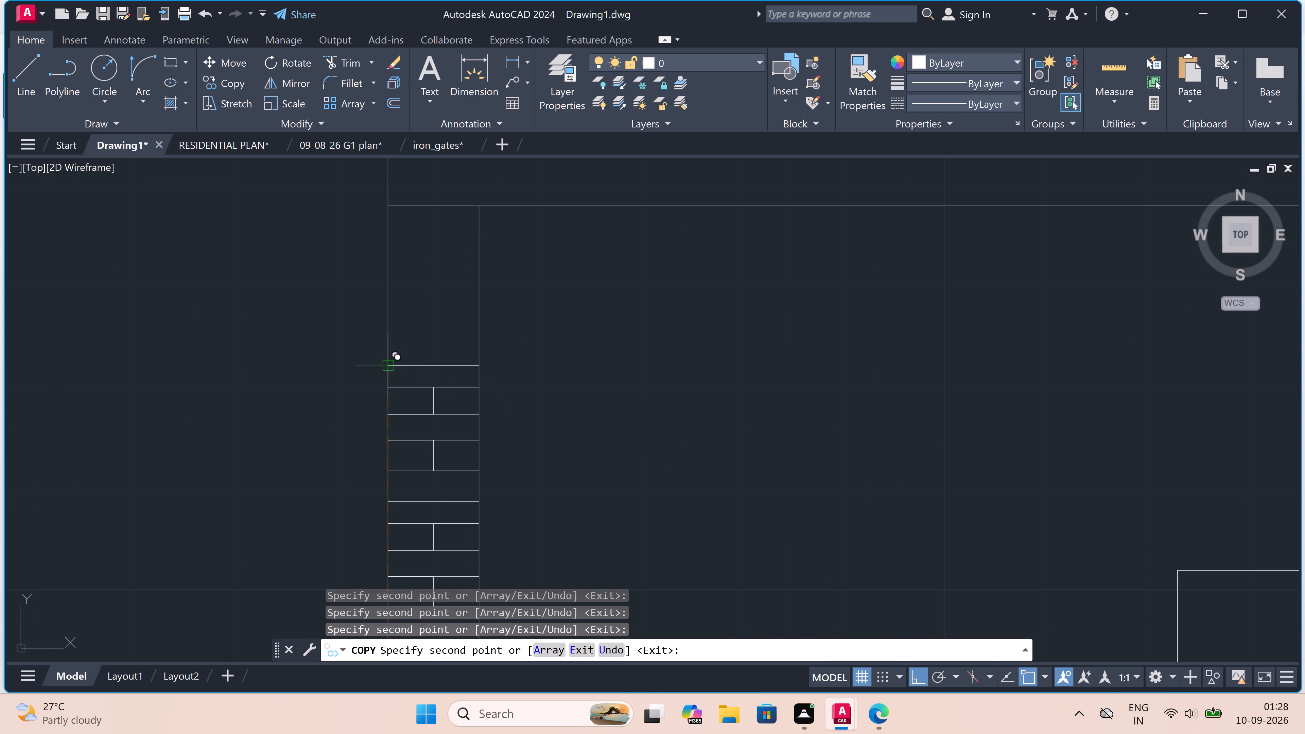
click(397, 233)
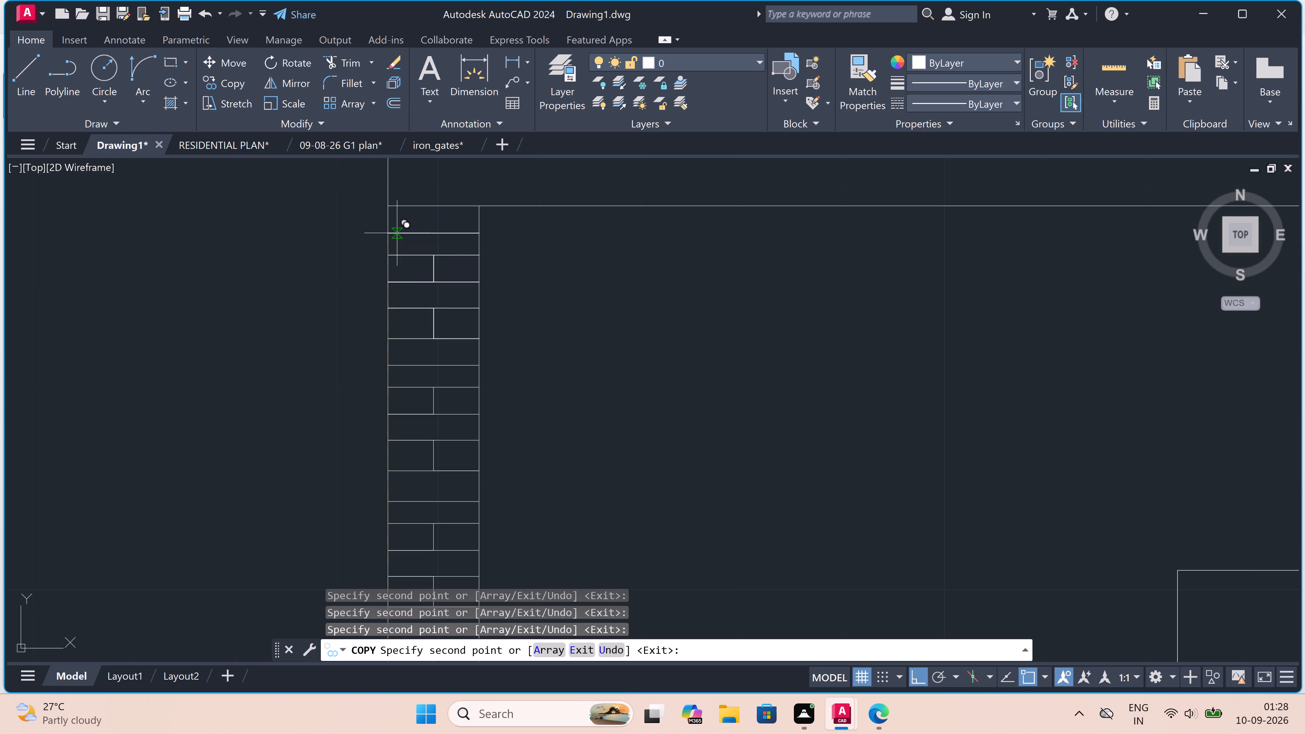
With Ortho off, copy the brick pattern into the section's right wall, stacking three copies downward from the underside of the roof slab.
scroll(397, 233, down, 3)
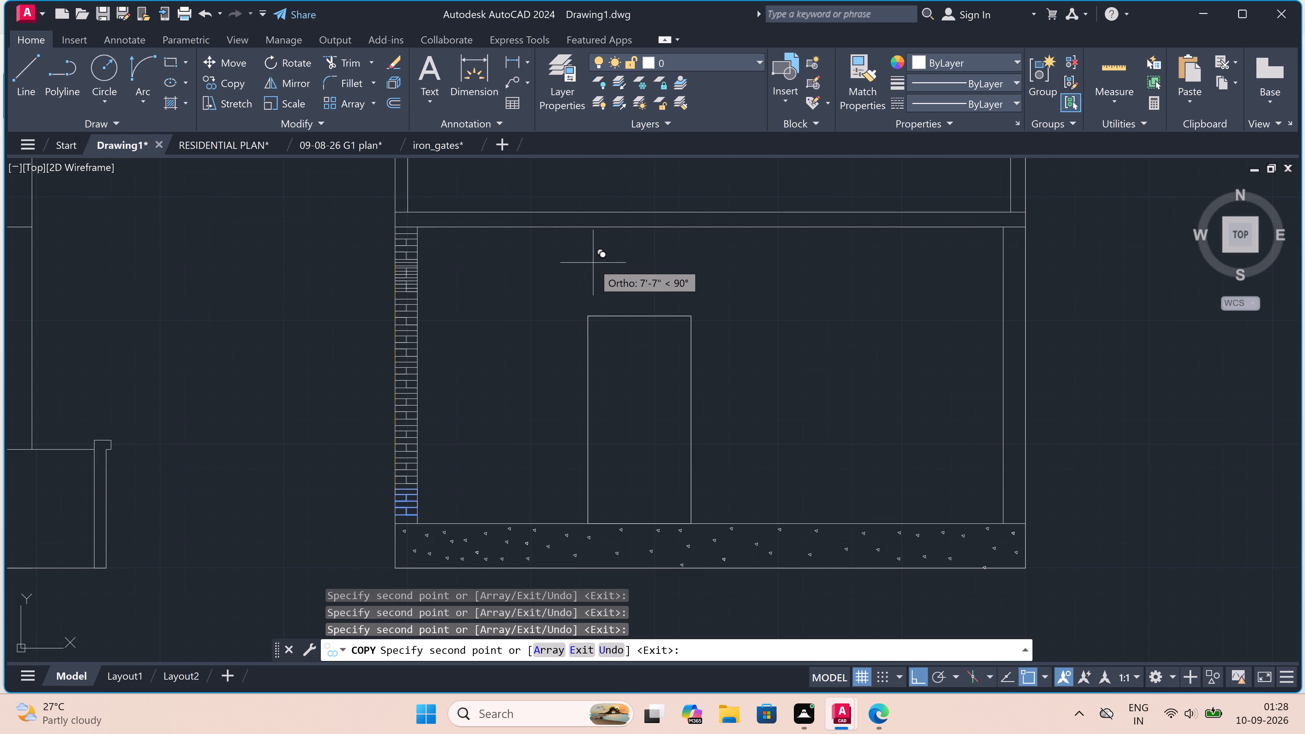
key(F8)
scroll(719, 260, down, 3)
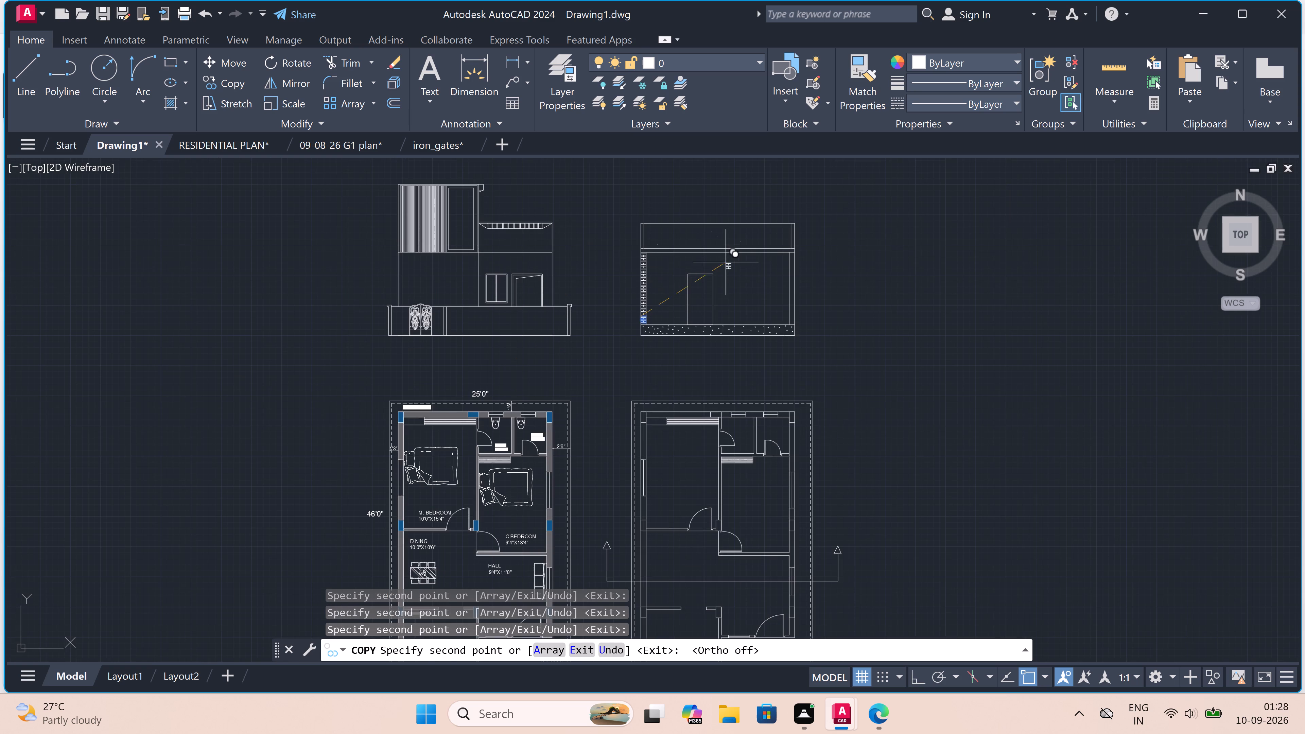
scroll(779, 236, up, 2)
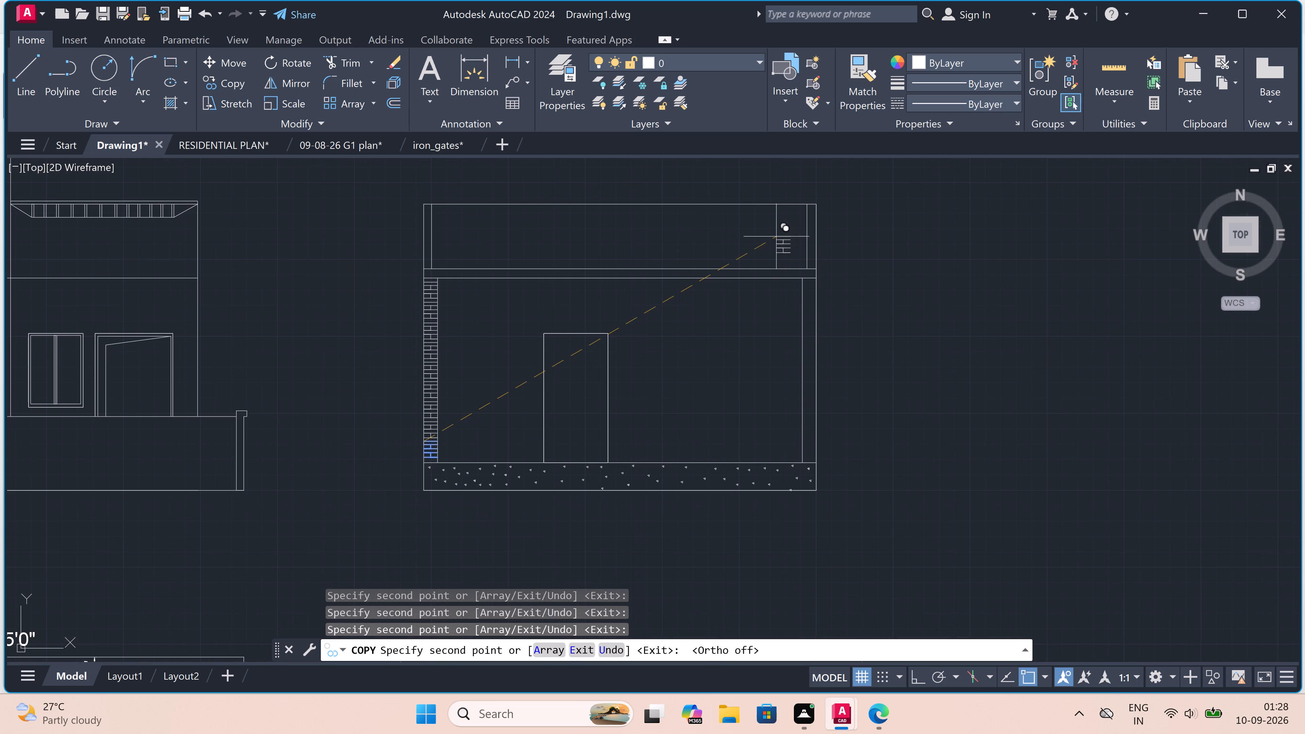
scroll(798, 279, up, 4)
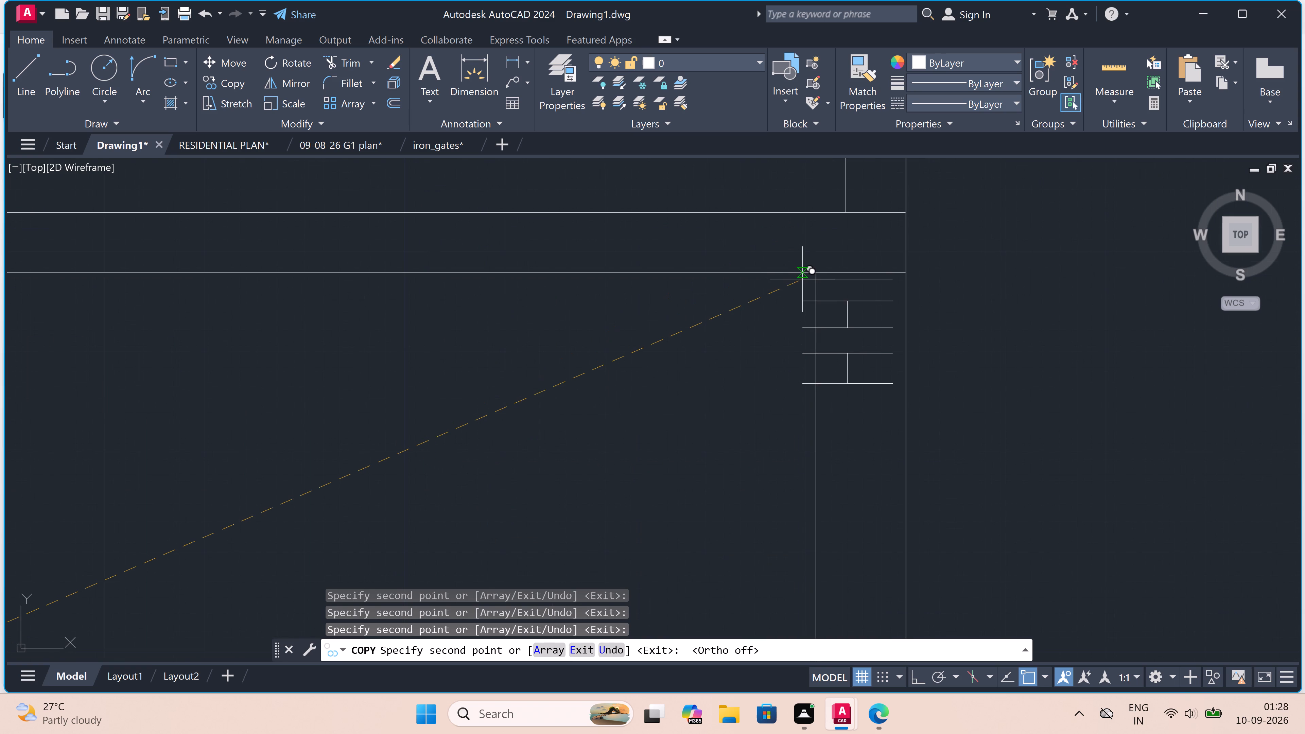
double_click(816, 276)
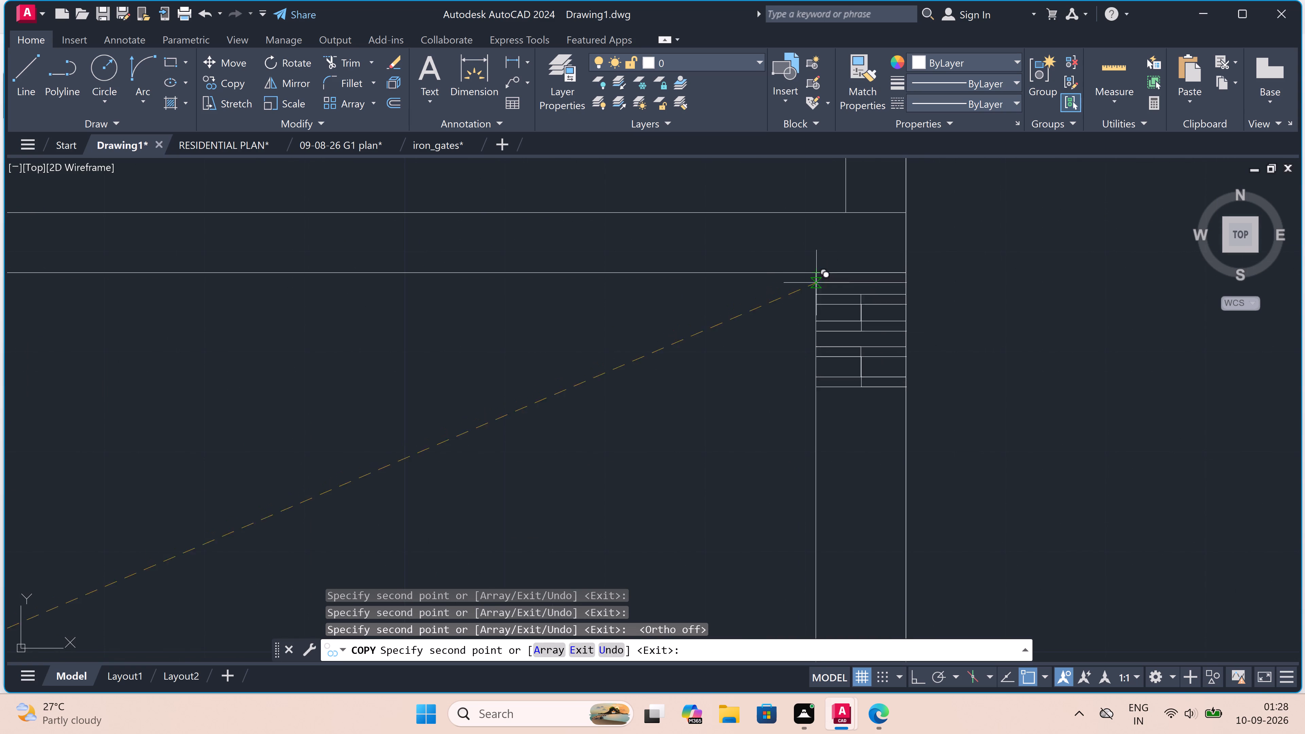
scroll(818, 336, down, 2)
scroll(818, 356, up, 3)
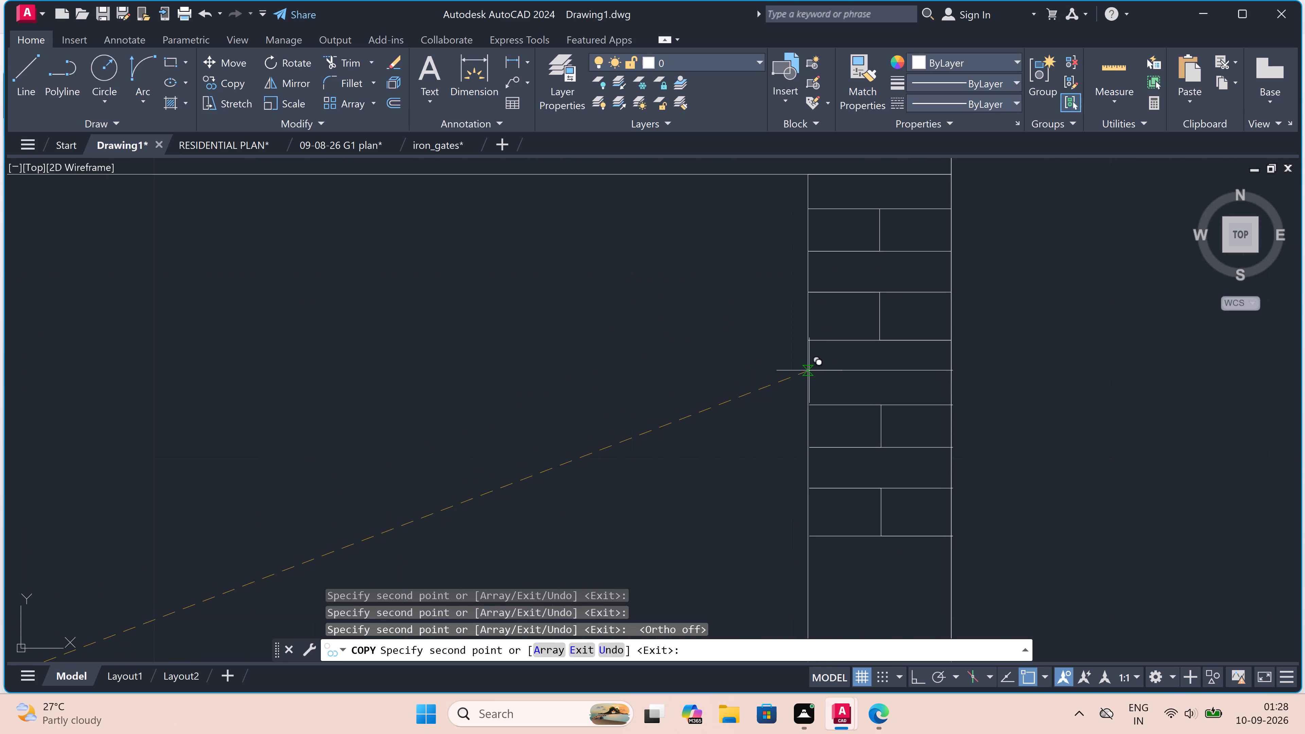
click(810, 371)
scroll(813, 407, down, 4)
scroll(811, 434, up, 2)
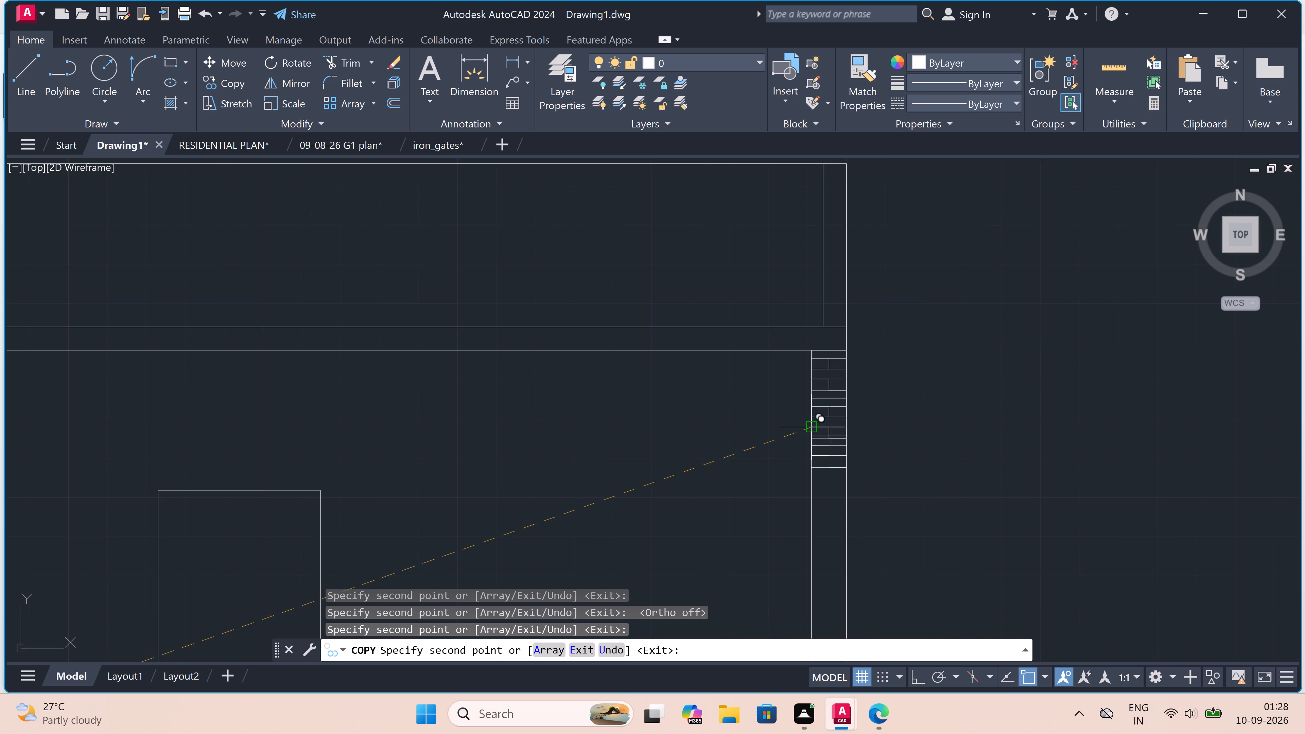
scroll(811, 434, up, 2)
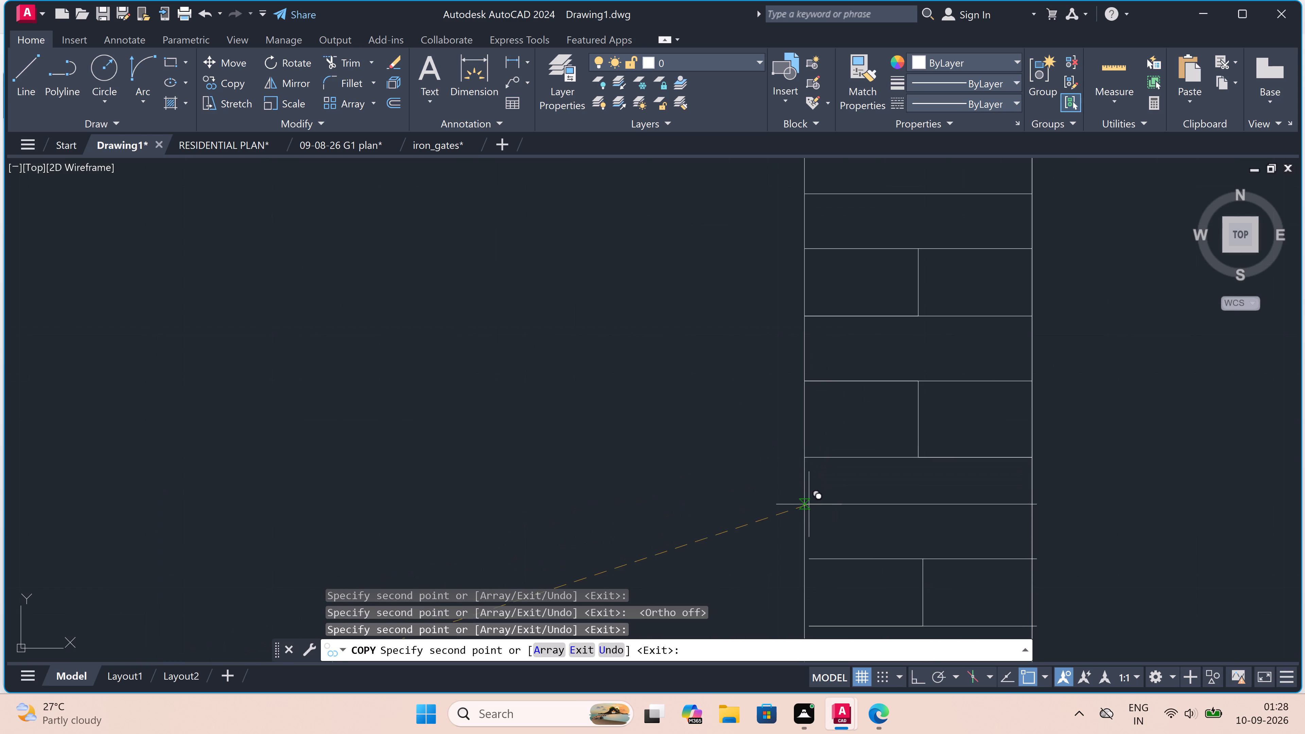
click(805, 512)
Stack three more copies of the brick pattern down the middle of the right wall, aligned to its inner face.
scroll(744, 431, down, 4)
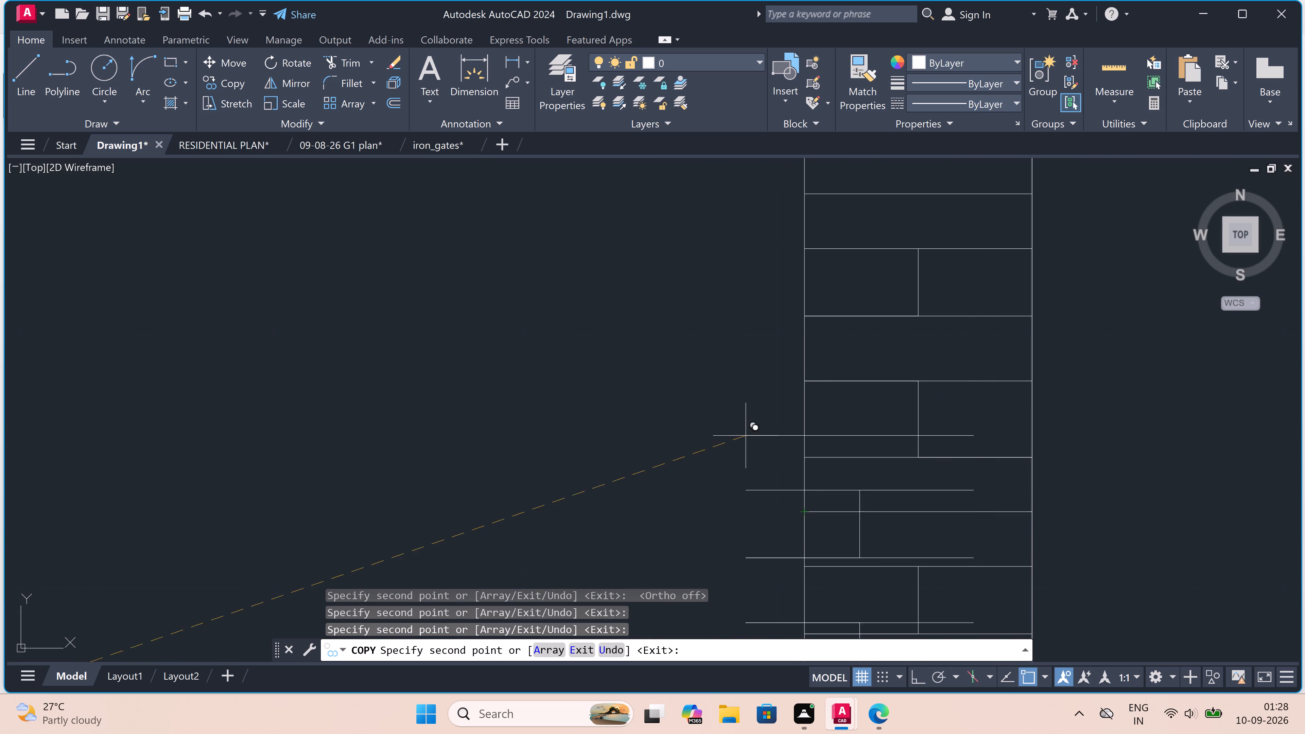
scroll(743, 431, down, 4)
scroll(767, 486, up, 4)
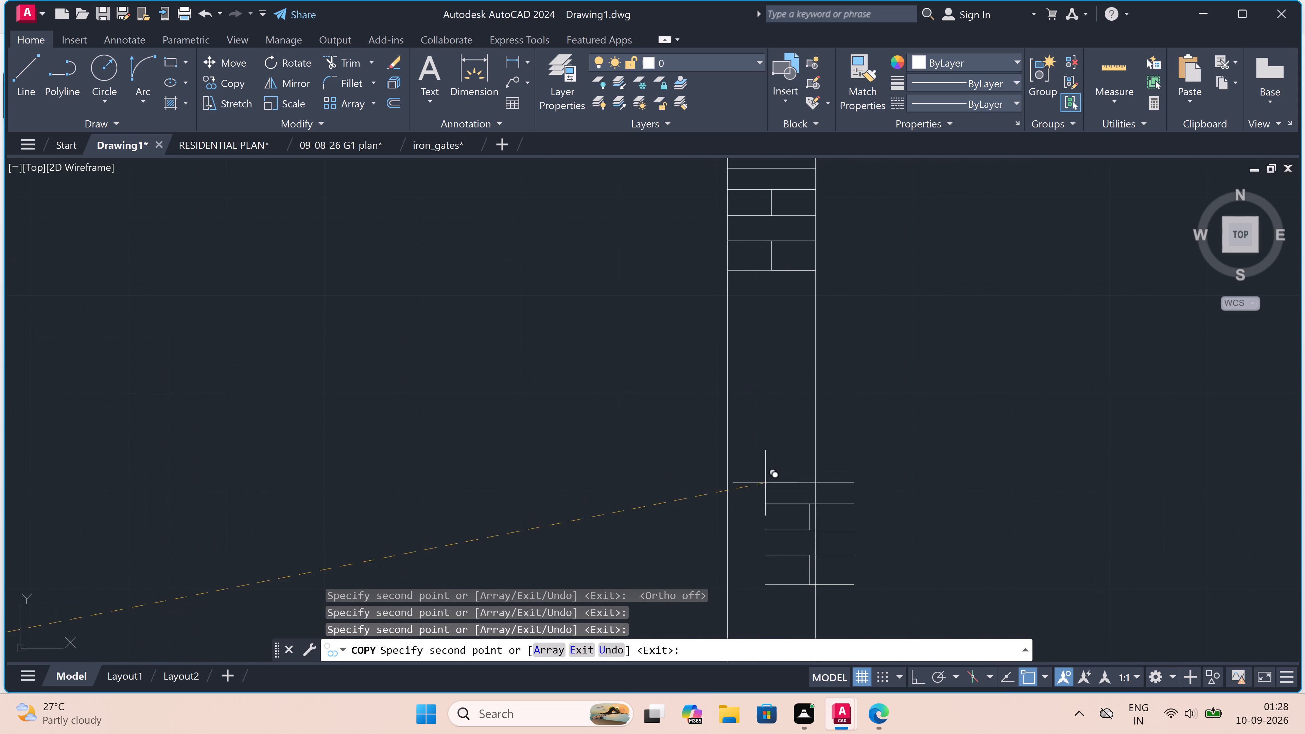
click(728, 297)
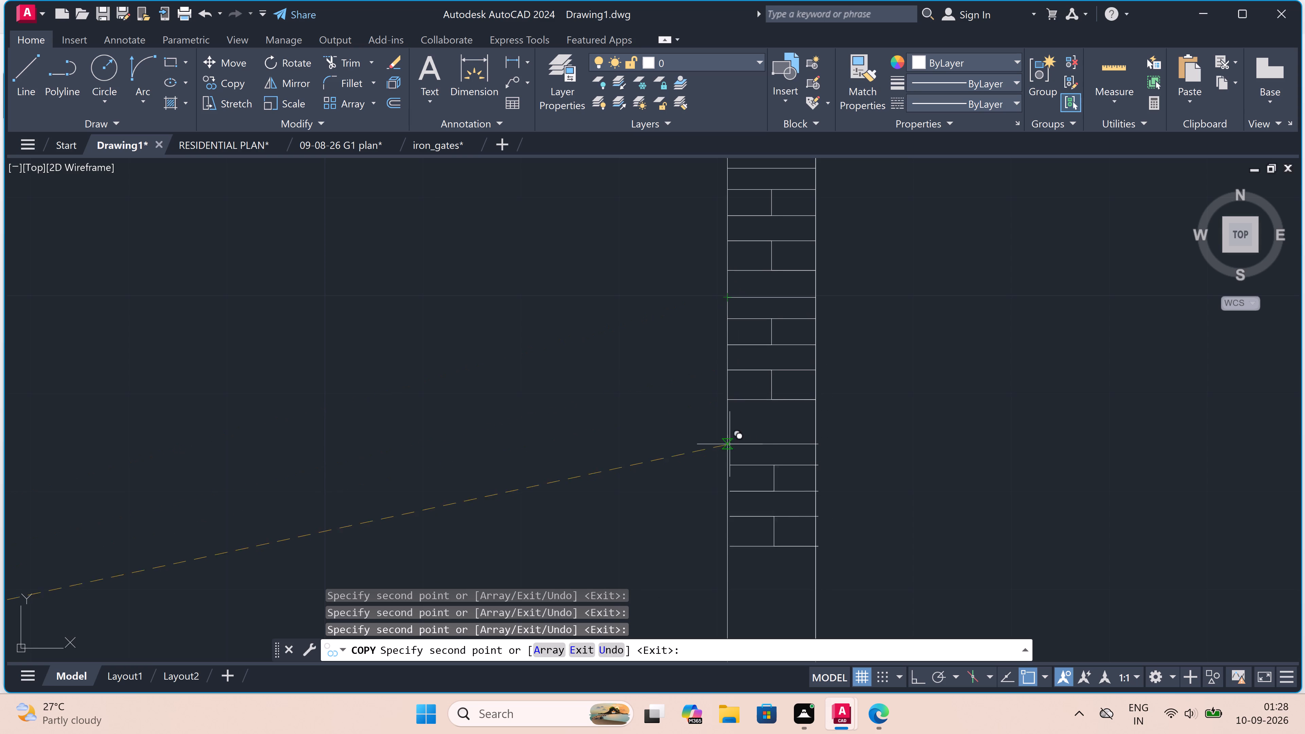
click(727, 419)
scroll(594, 397, down, 4)
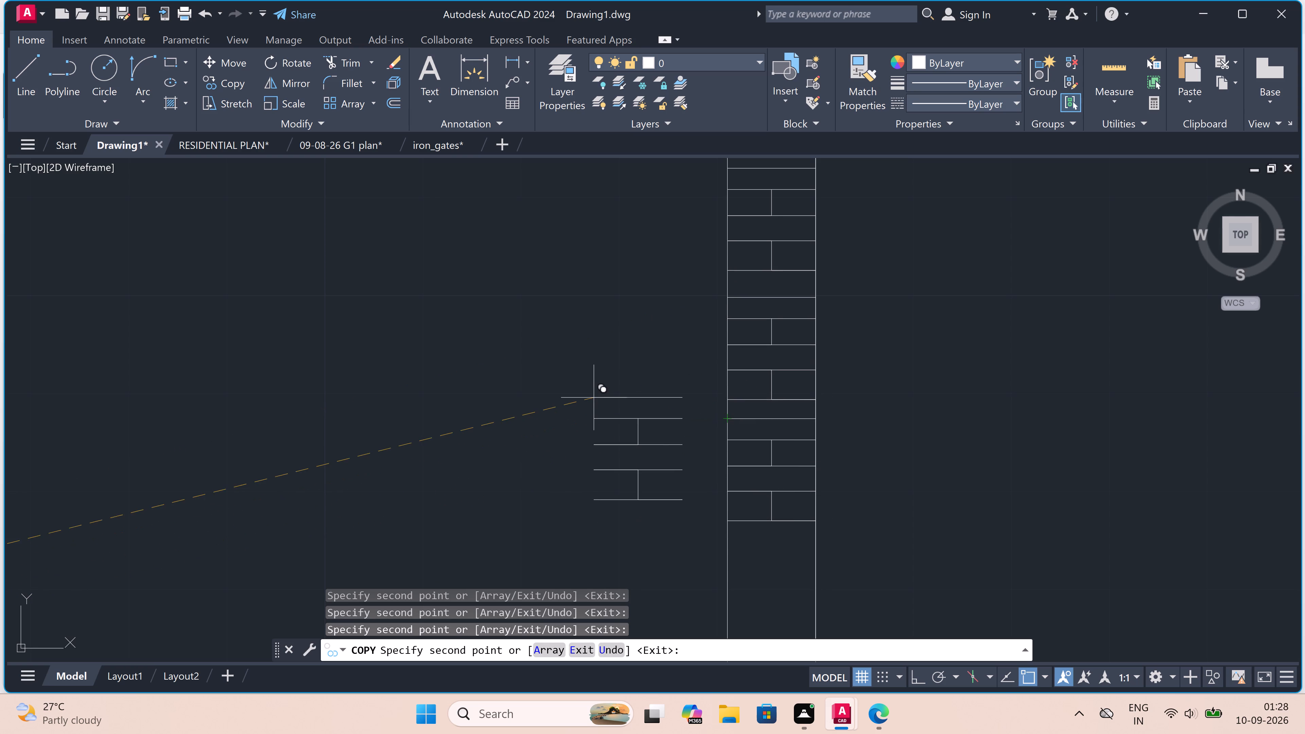
scroll(640, 457, up, 4)
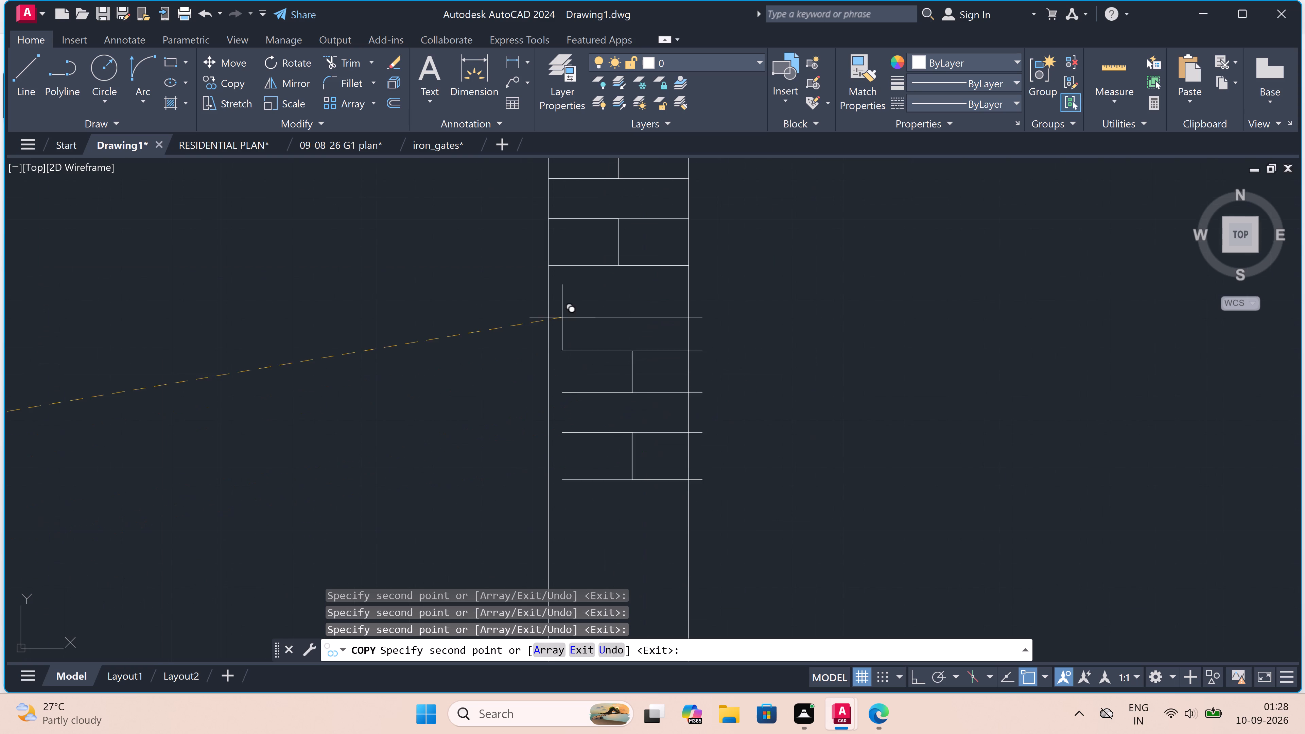
click(546, 309)
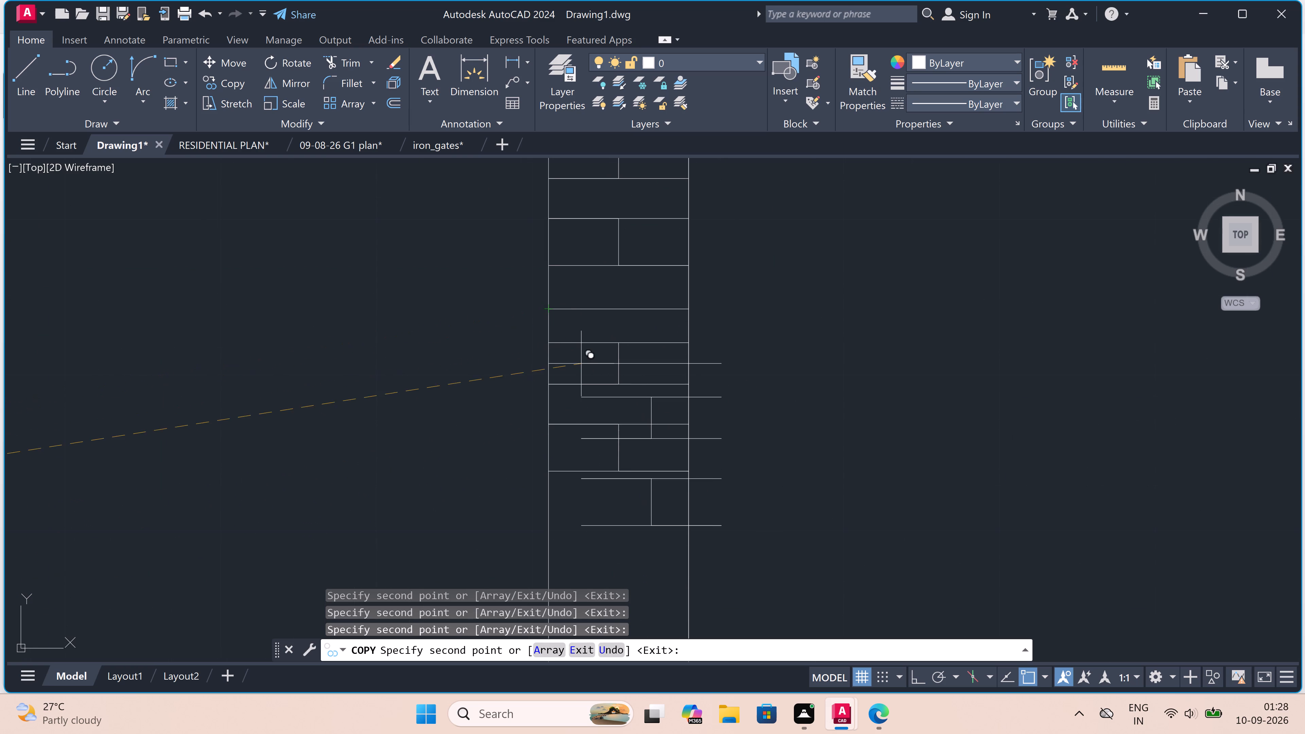
Place four more copies of the brick pattern down the right wall, running the last into the floor slab, and finish copying.
scroll(581, 364, down, 3)
scroll(580, 420, up, 3)
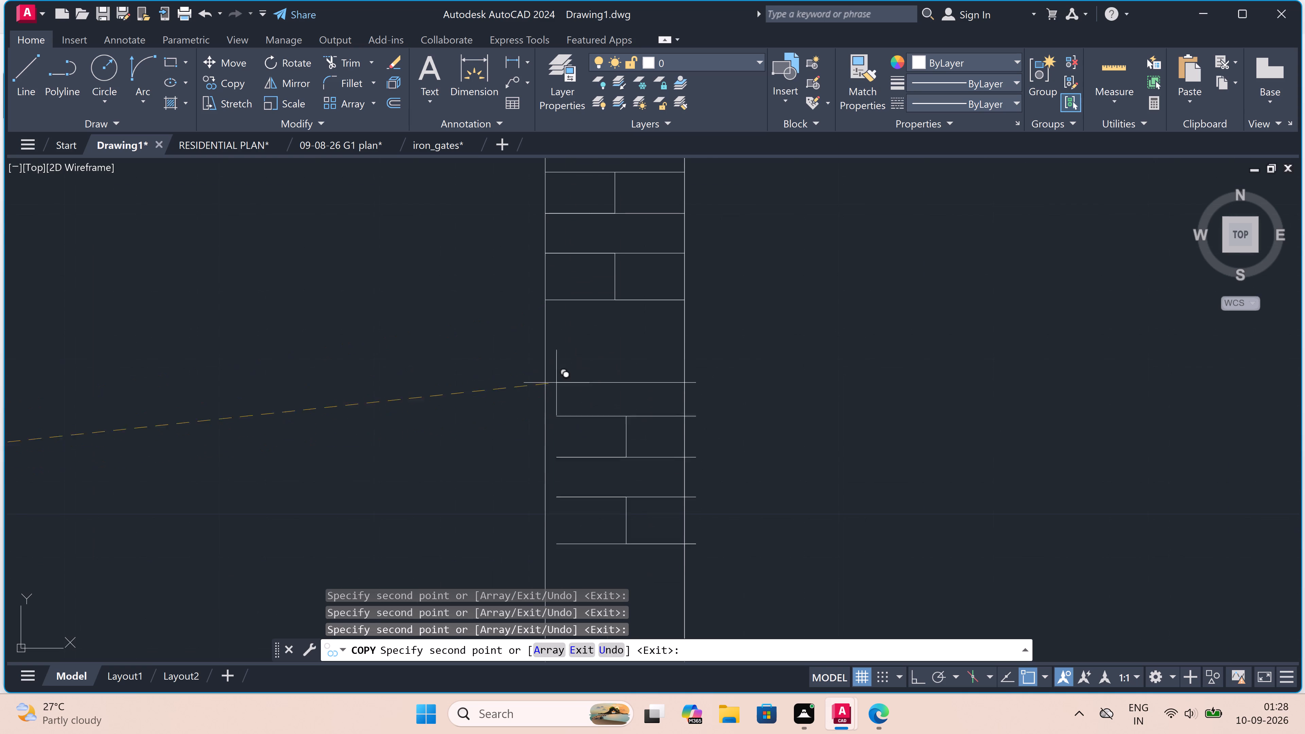
double_click(545, 335)
scroll(565, 373, down, 6)
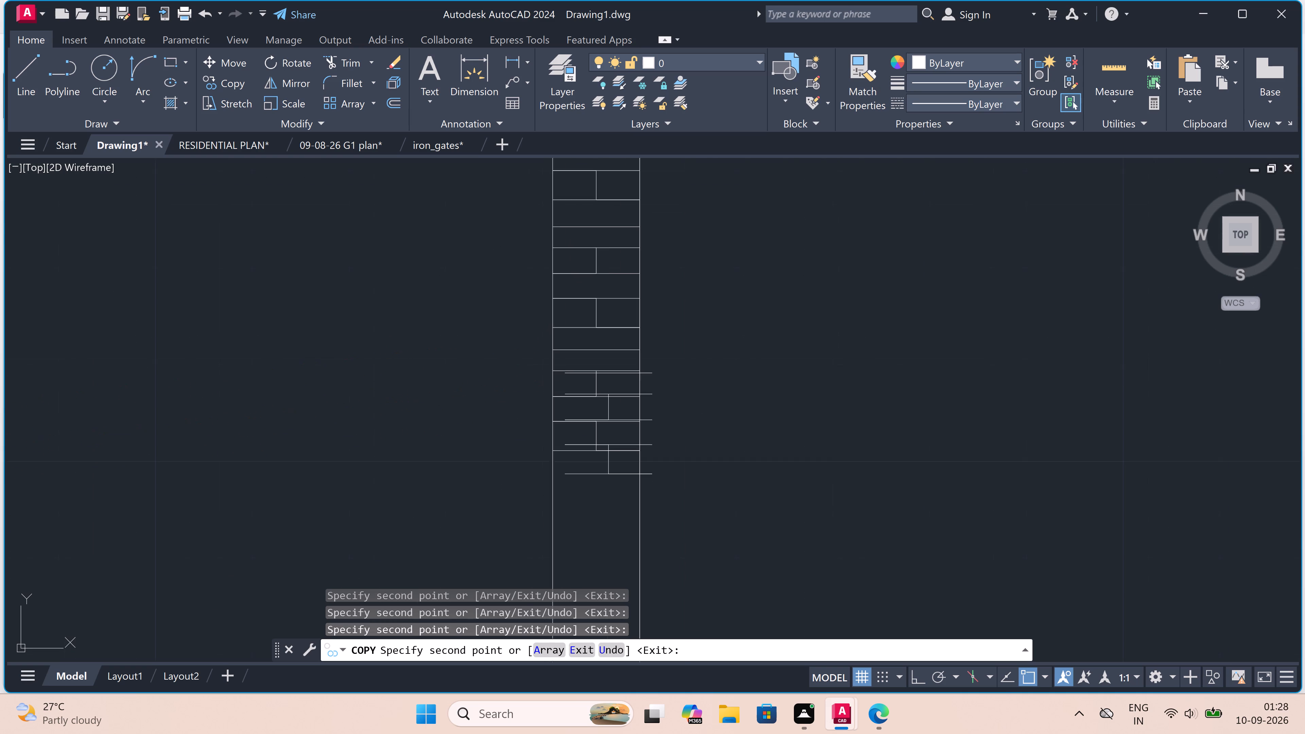
scroll(564, 429, up, 3)
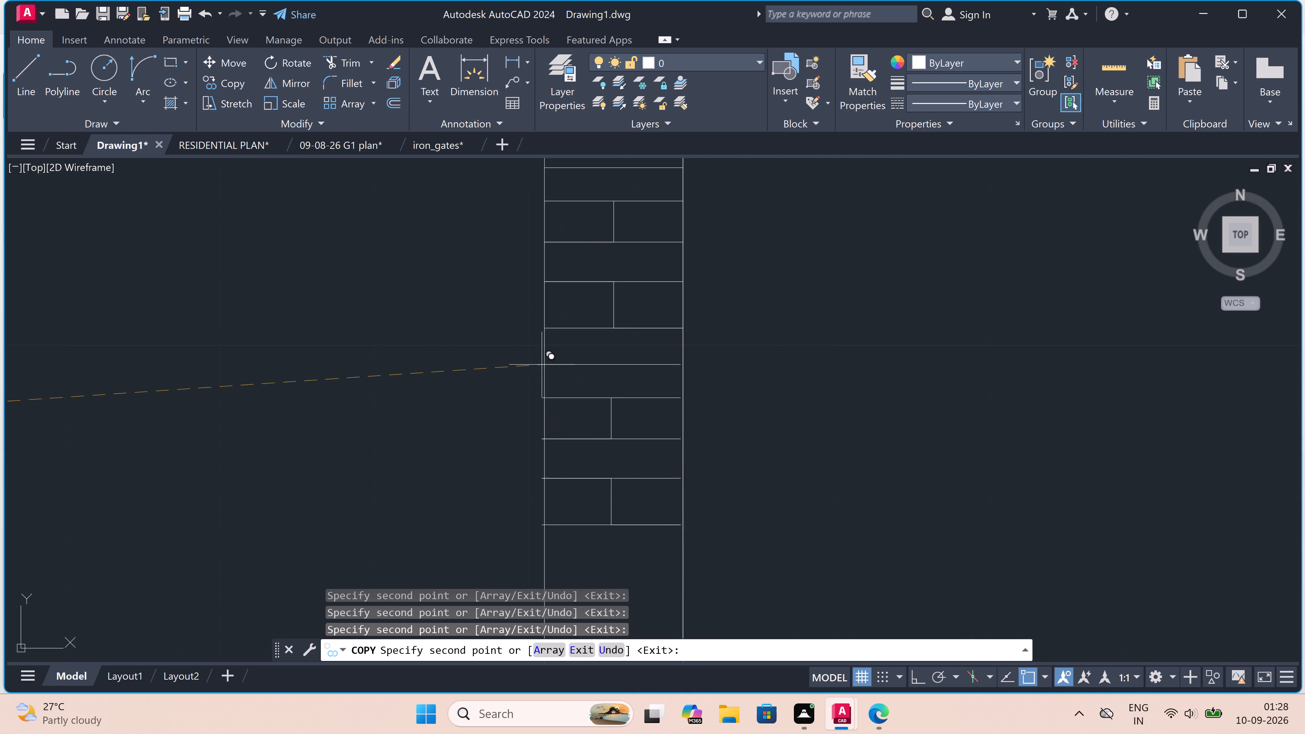
drag(543, 374, 549, 374)
scroll(615, 335, down, 5)
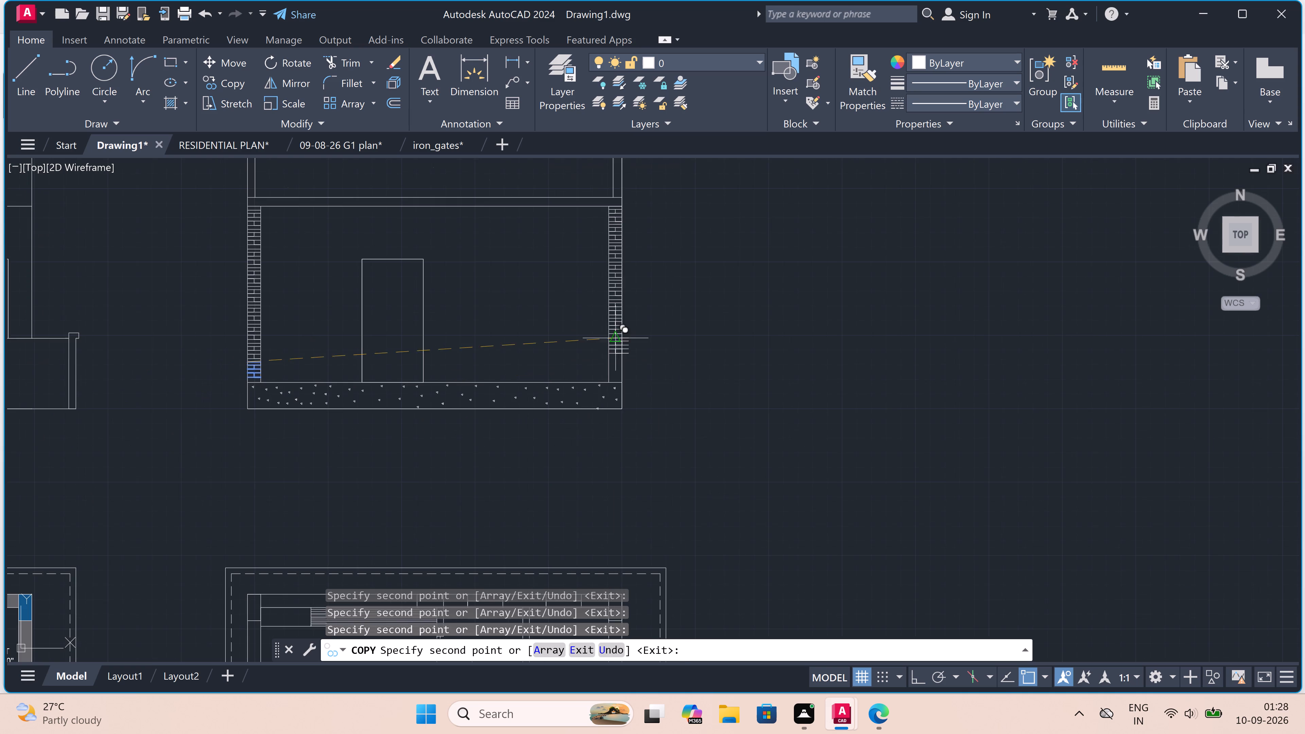
scroll(603, 363, up, 4)
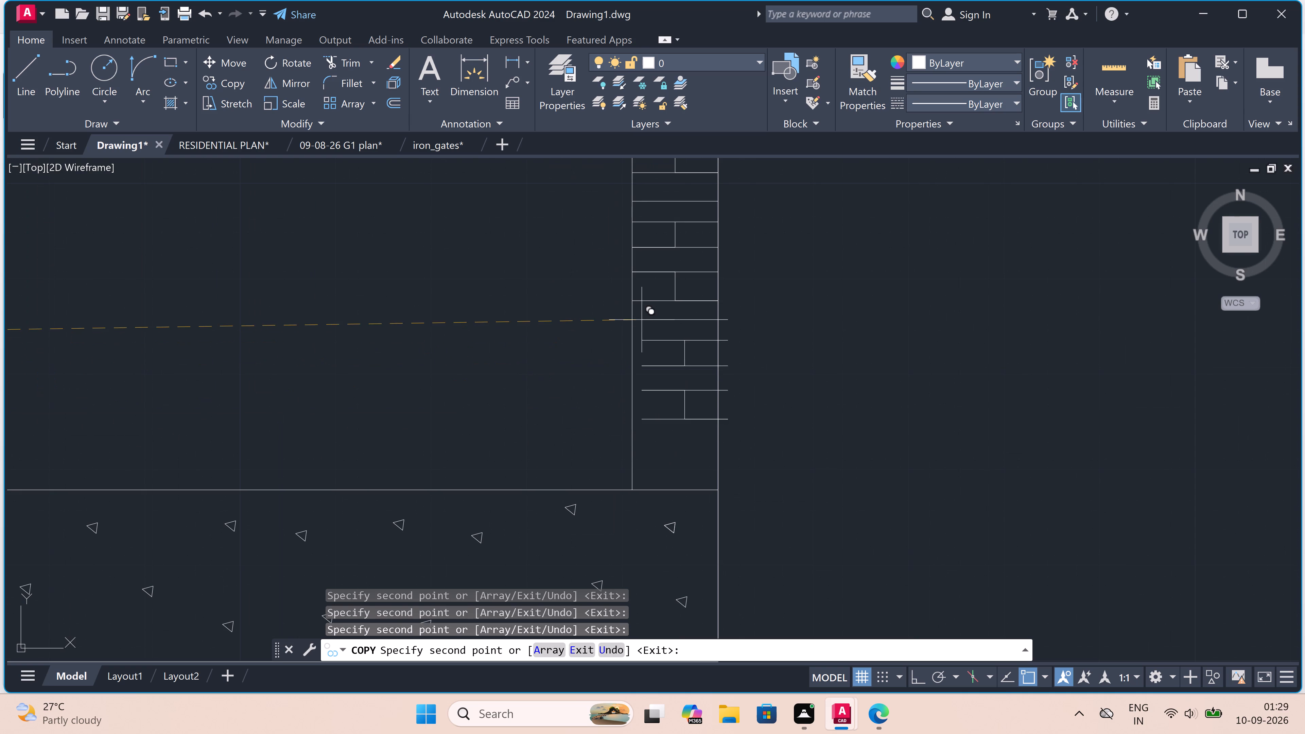
click(632, 317)
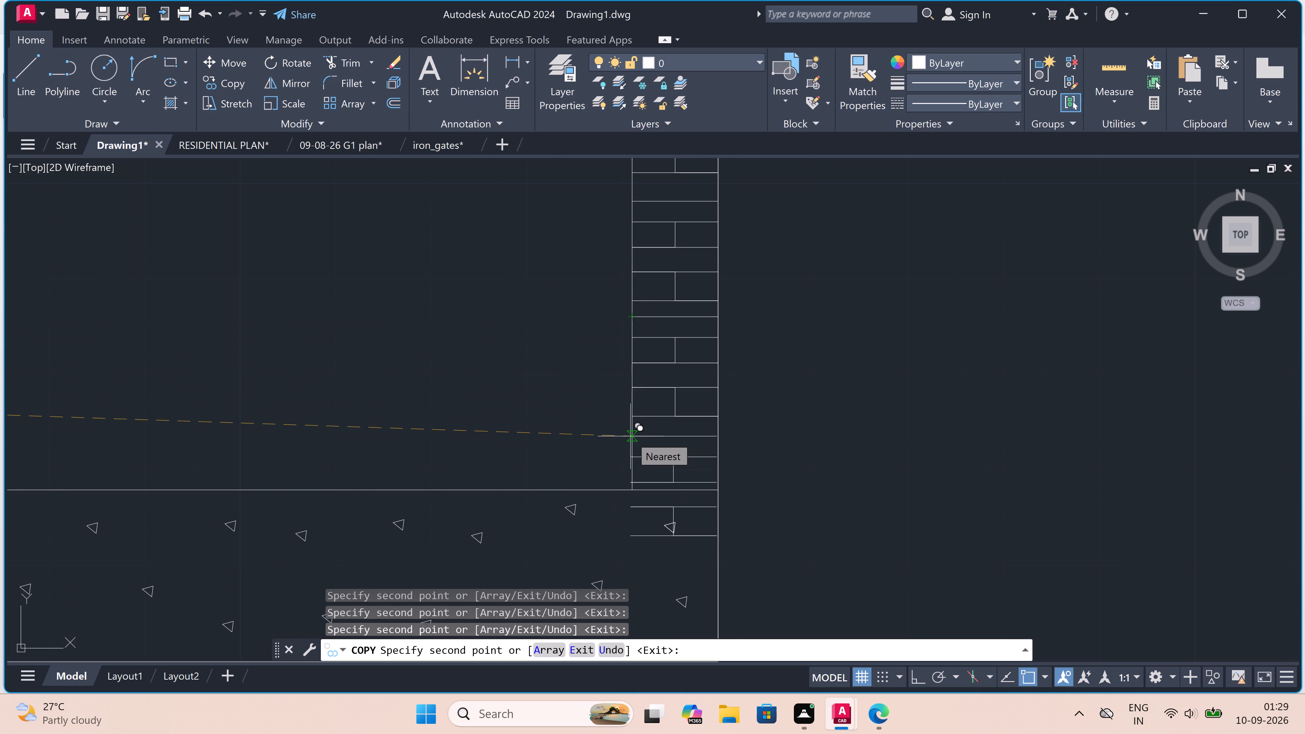
click(630, 436)
key(Escape)
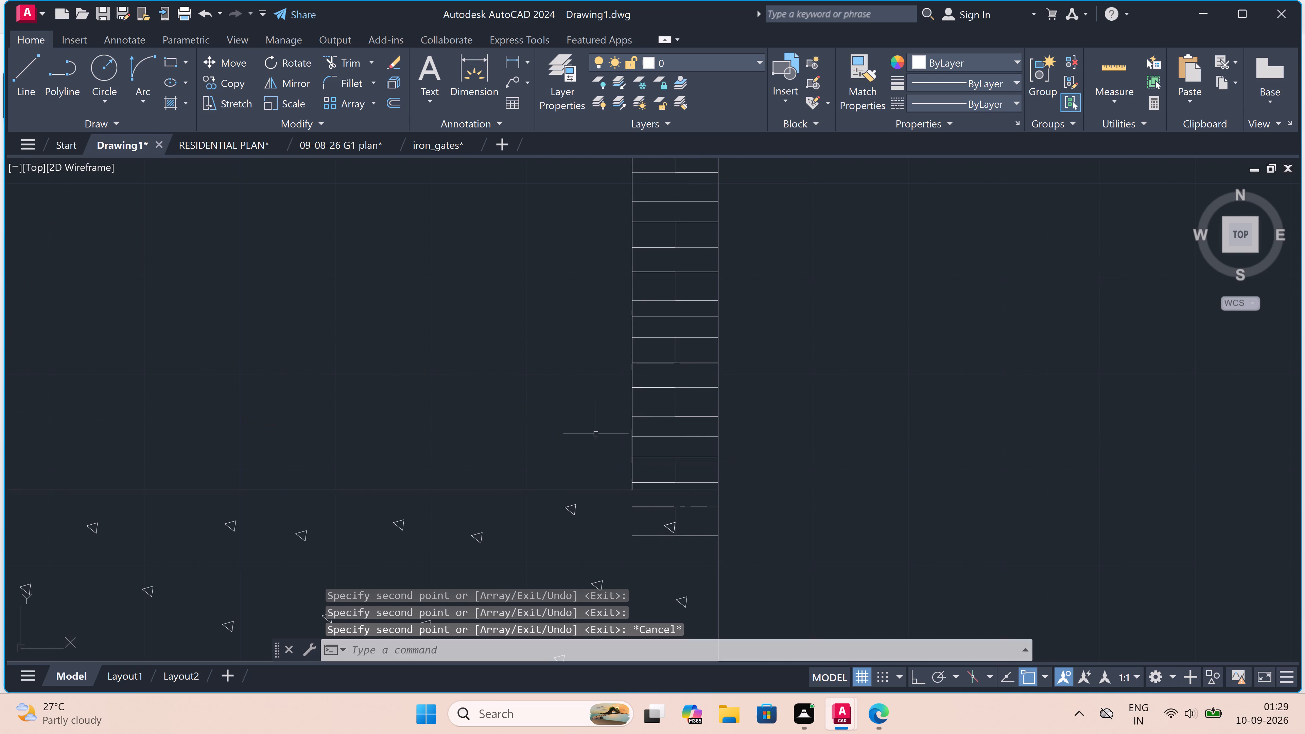
Trim away the excess brick lines that run into the floor slab below the section's right wall.
key(t)
key(r)
key(space)
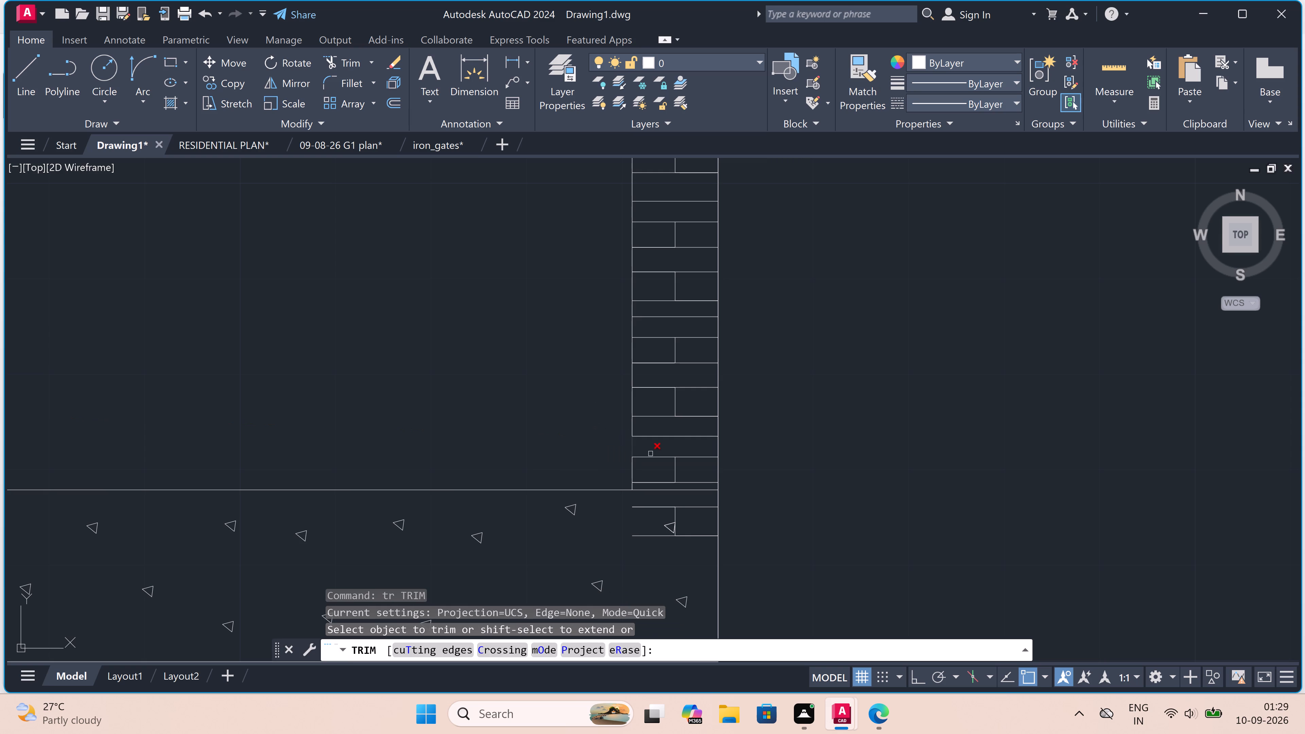
scroll(674, 484, up, 2)
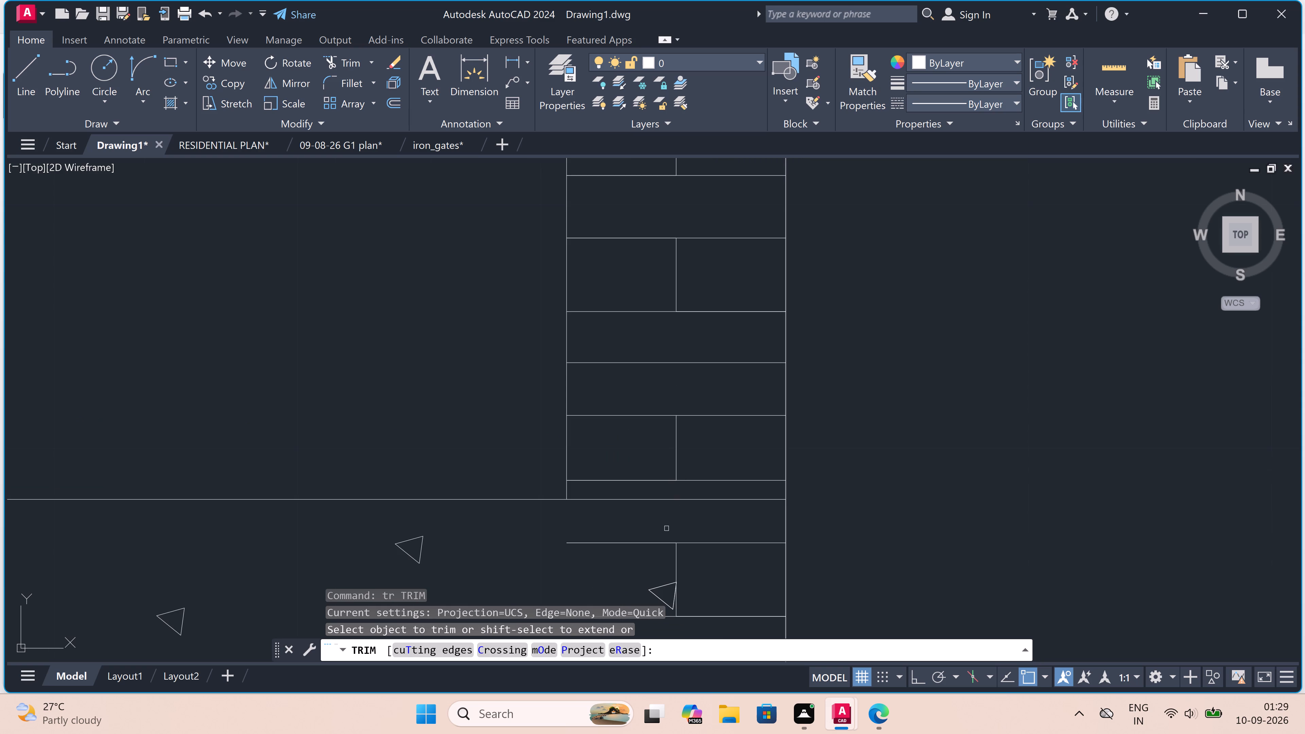
drag(647, 537, 636, 540)
click(611, 548)
scroll(615, 534, down, 4)
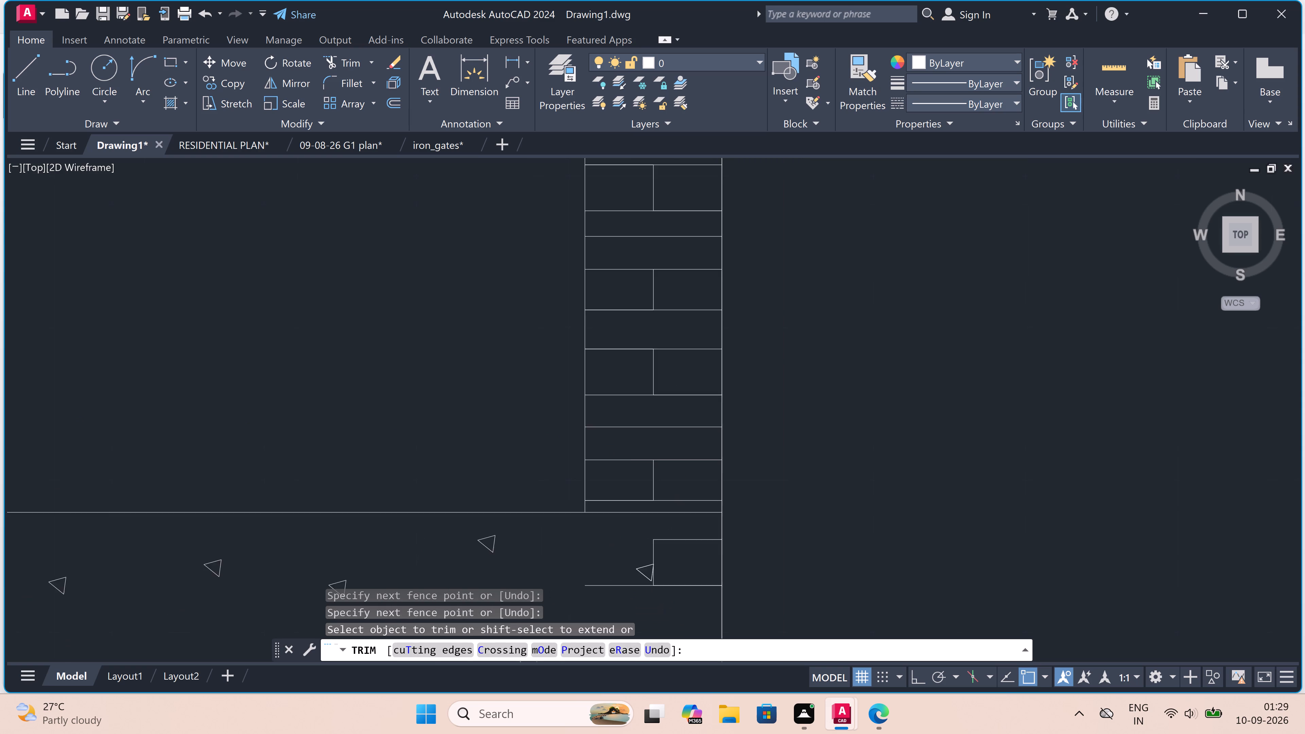
scroll(655, 542, up, 3)
drag(625, 589, 625, 587)
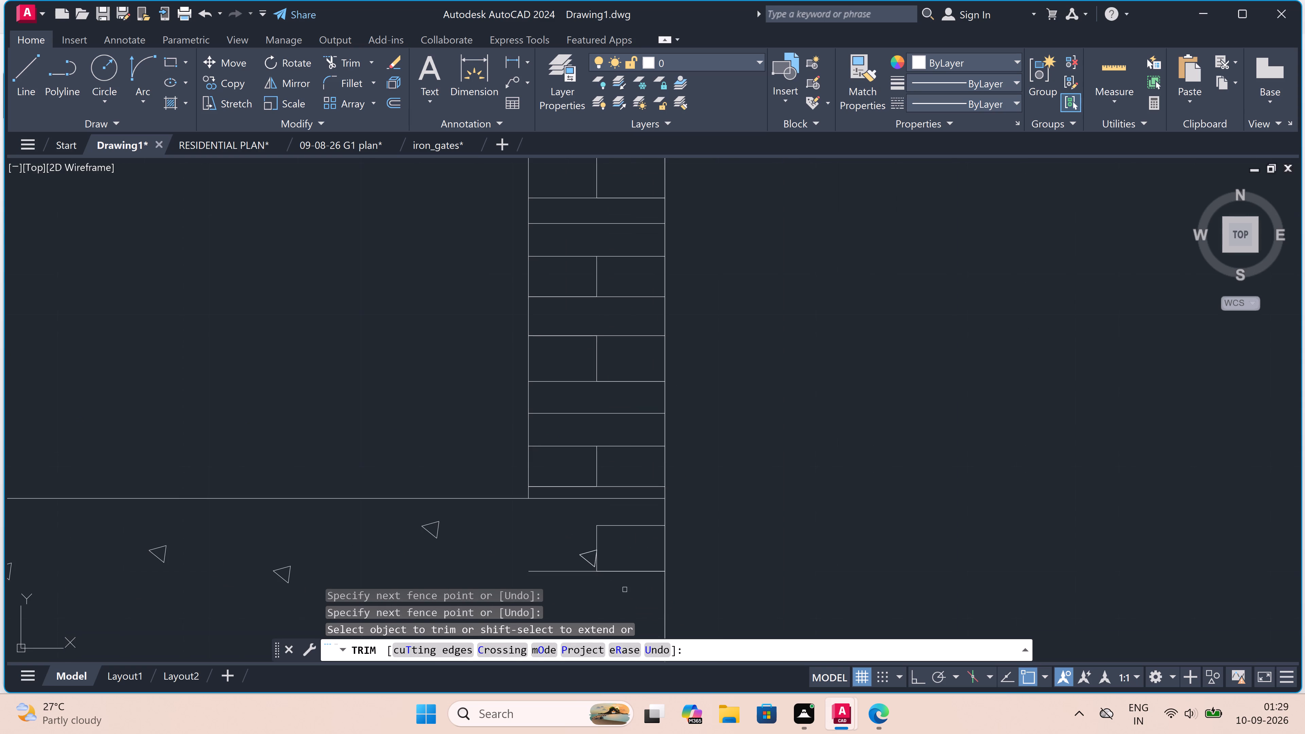
drag(625, 587, 636, 518)
click(636, 518)
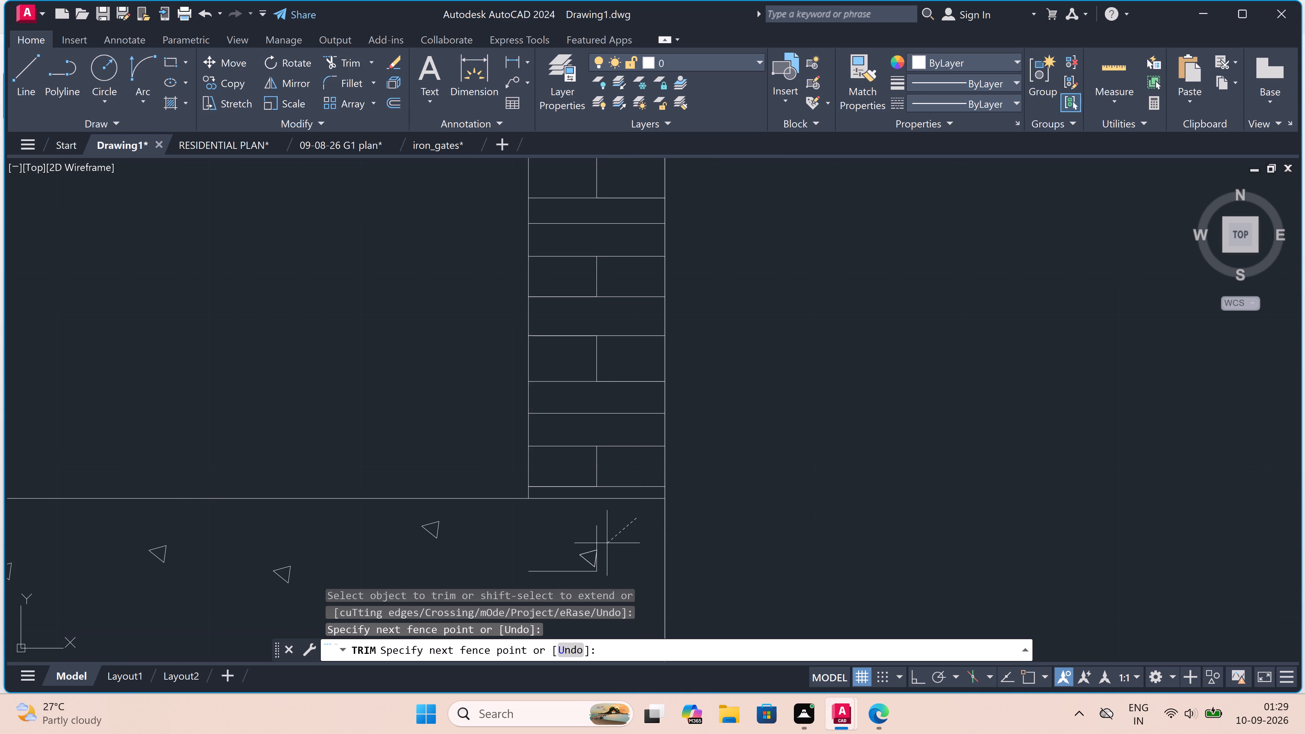
click(586, 534)
click(551, 556)
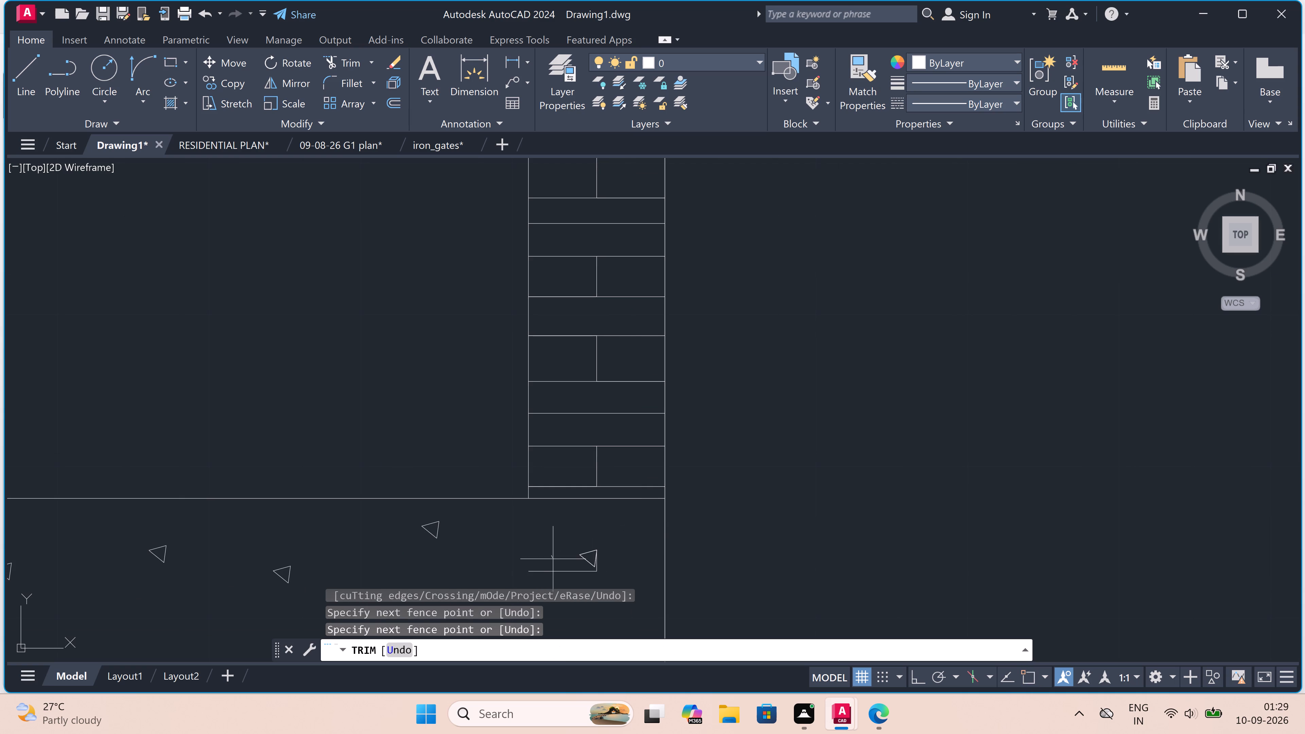
click(576, 582)
scroll(595, 568, up, 4)
click(594, 564)
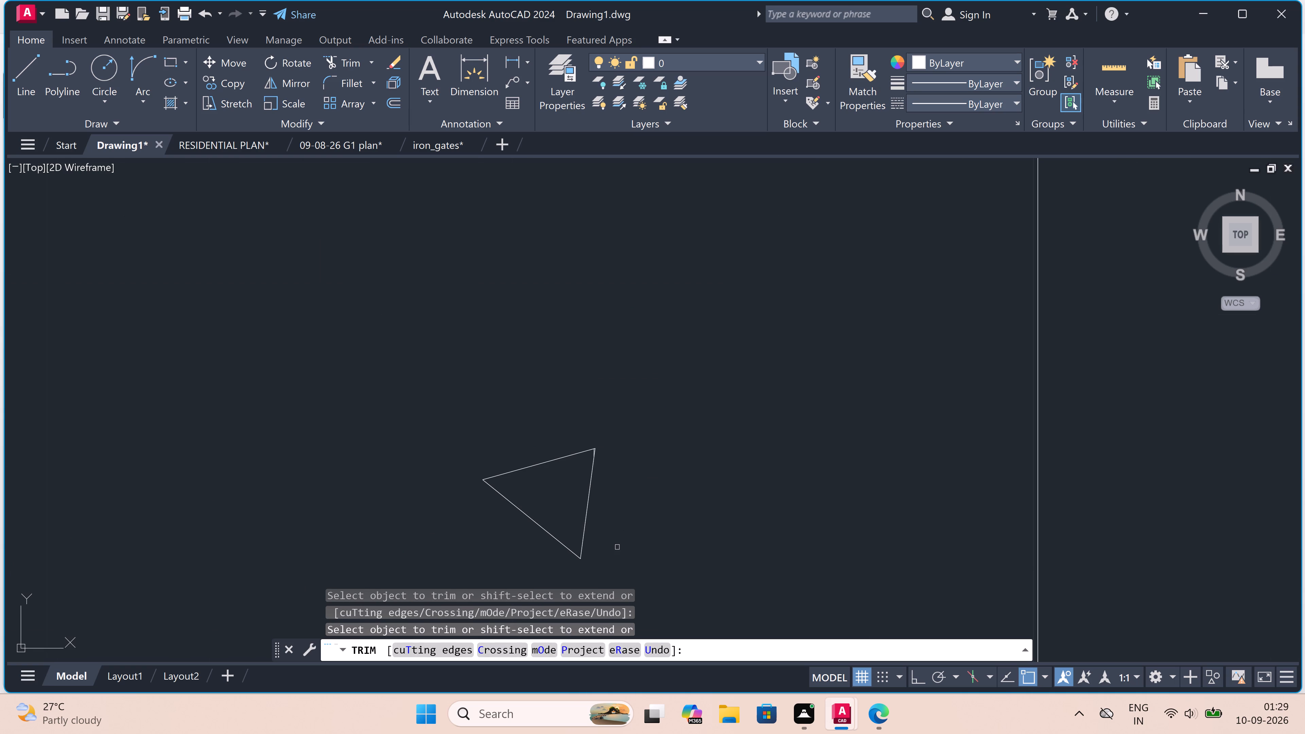
key(Escape)
Draw a brick pattern at the base of the section's left parapet wall: three horizontal course lines with one central vertical joint.
scroll(639, 466, down, 12)
scroll(576, 410, up, 2)
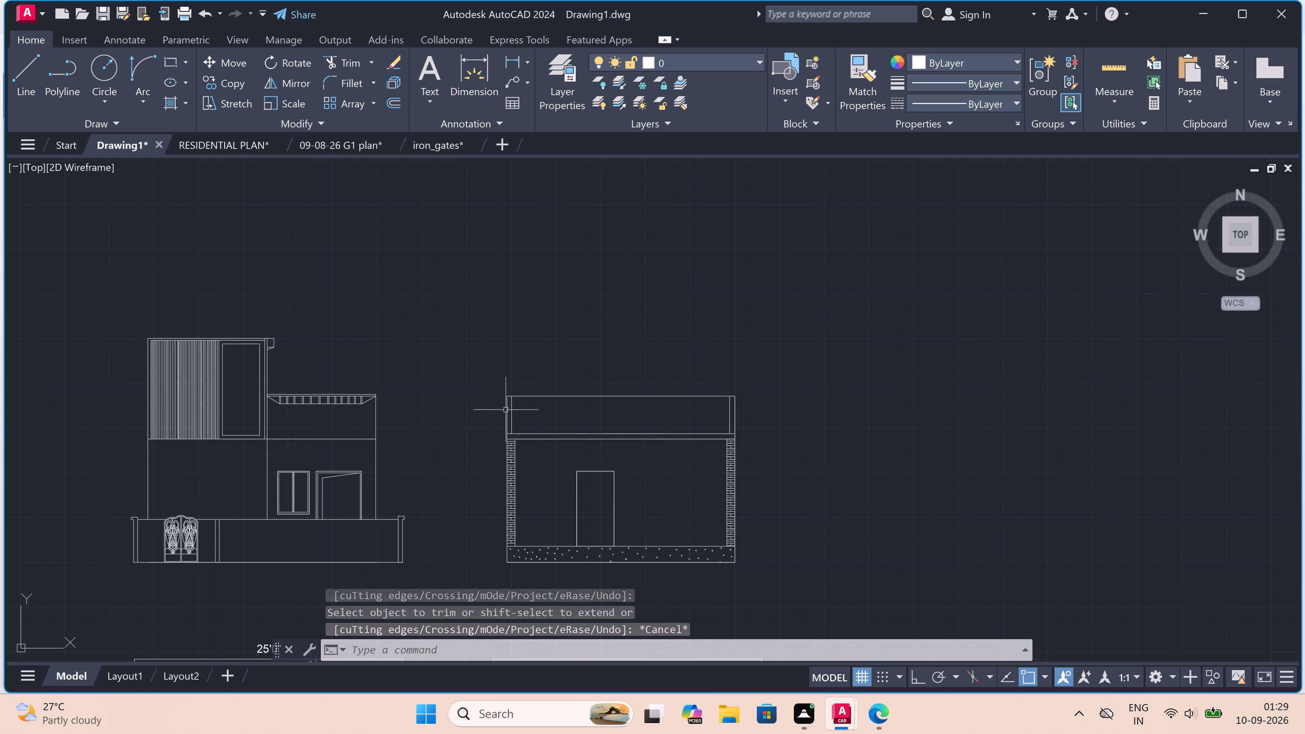
scroll(504, 418, up, 4)
scroll(533, 423, up, 2)
scroll(533, 424, down, 3)
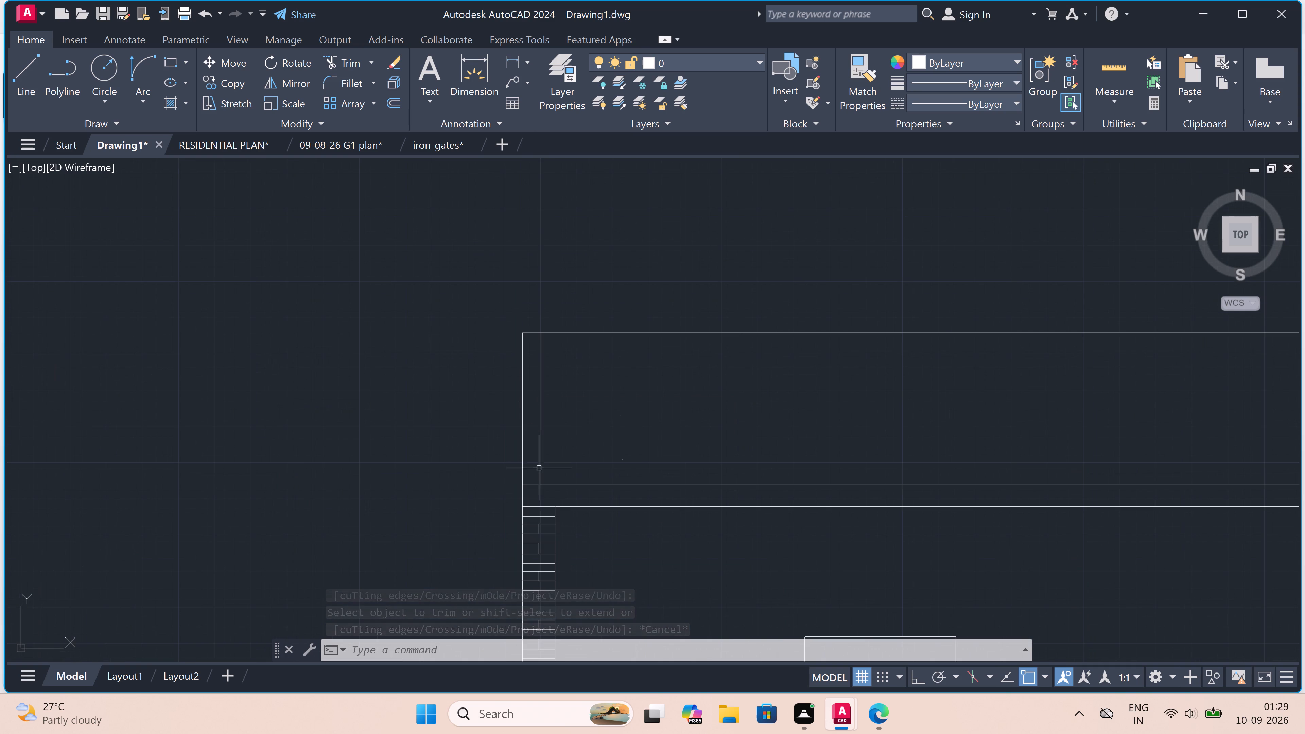
scroll(530, 460, up, 3)
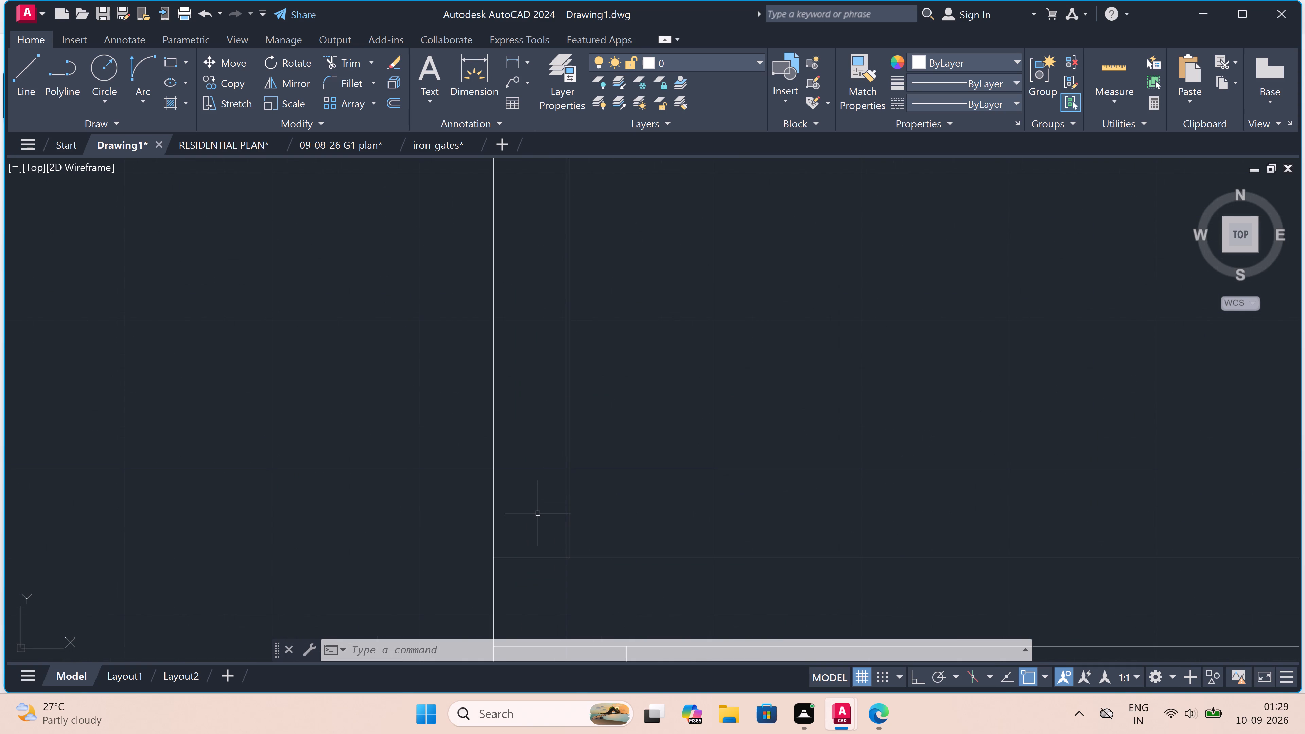
key(l)
key(space)
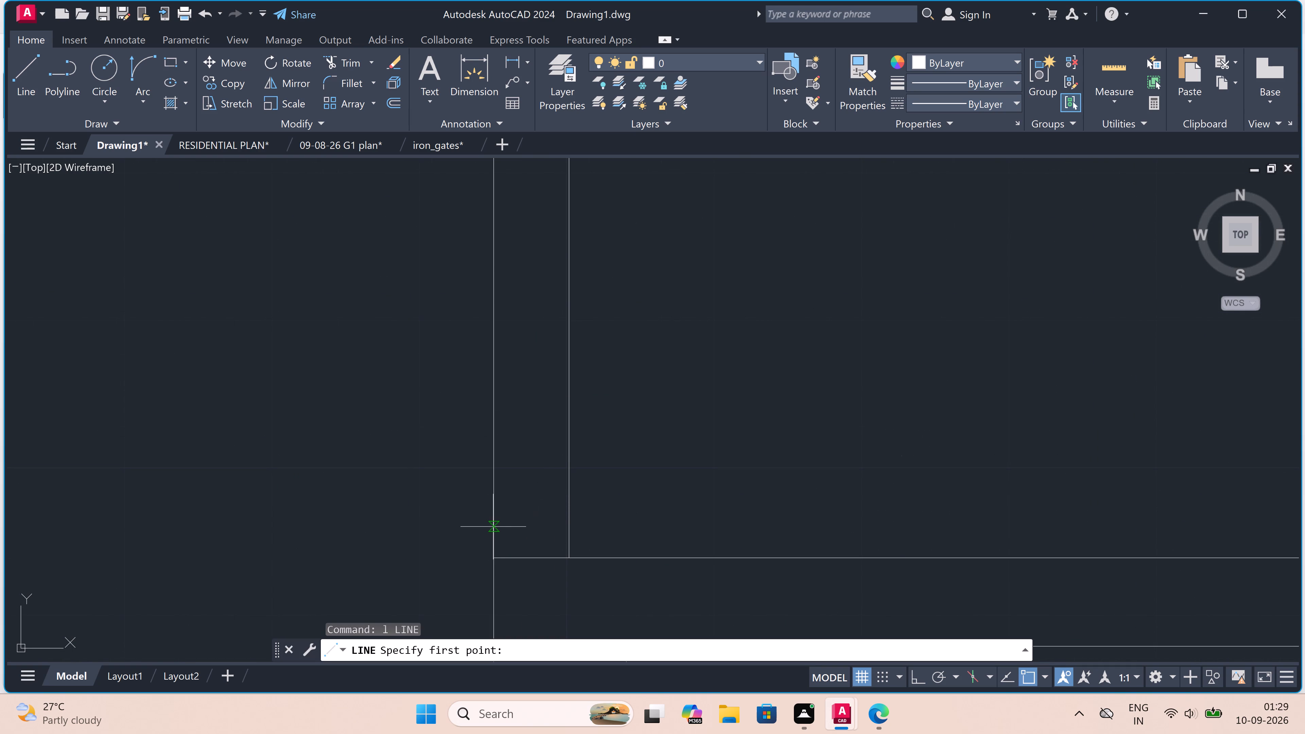
click(493, 531)
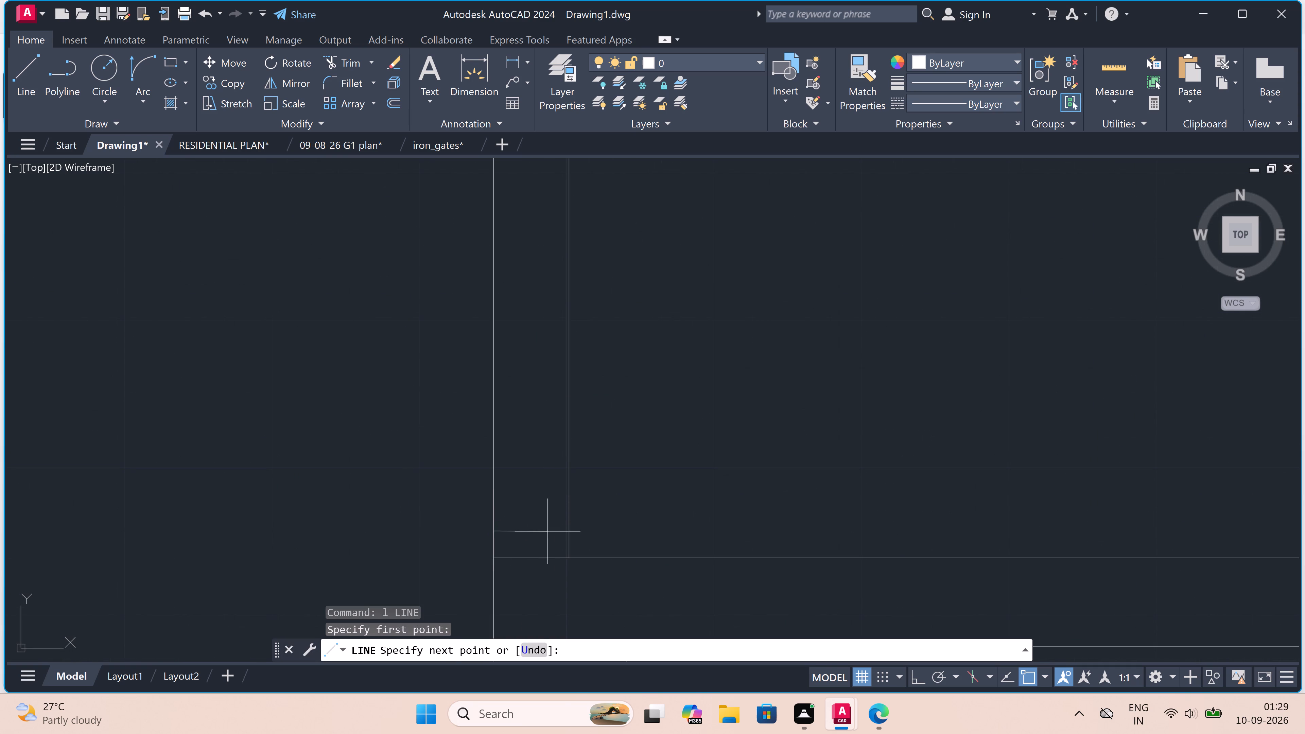
click(565, 530)
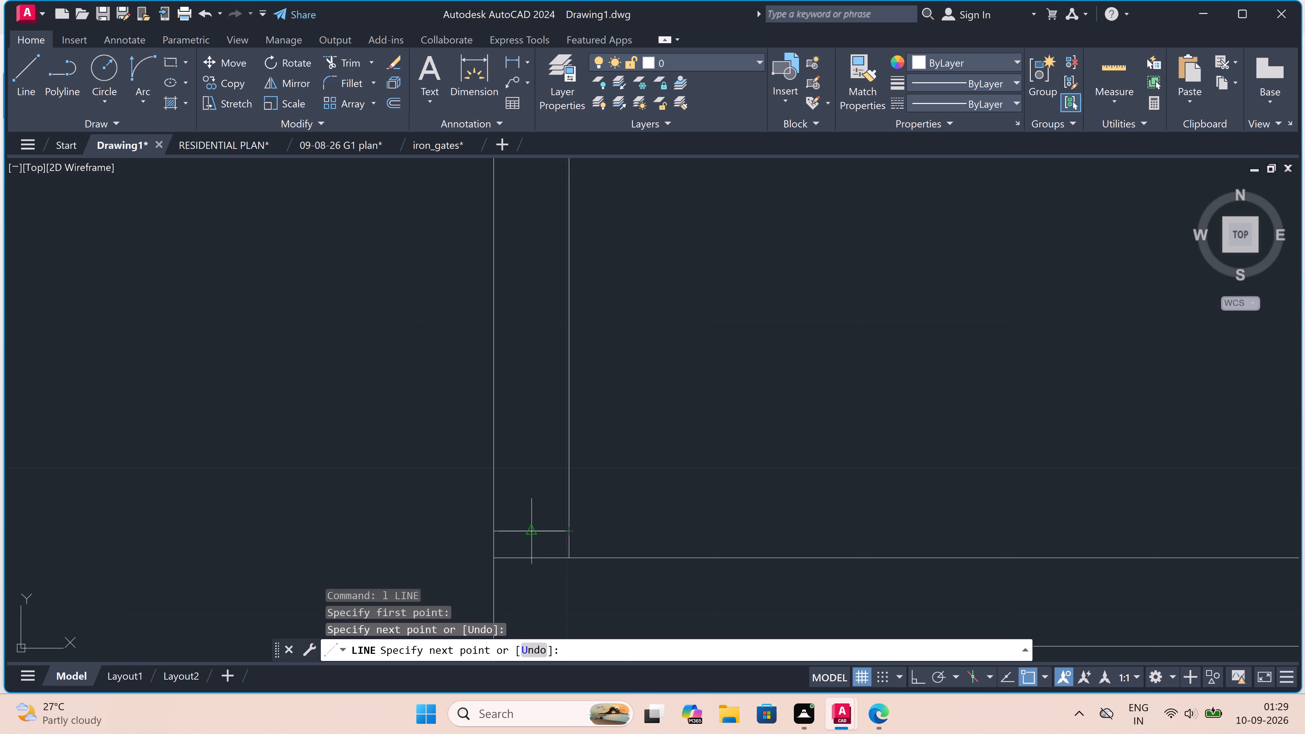
click(527, 527)
drag(529, 508, 529, 507)
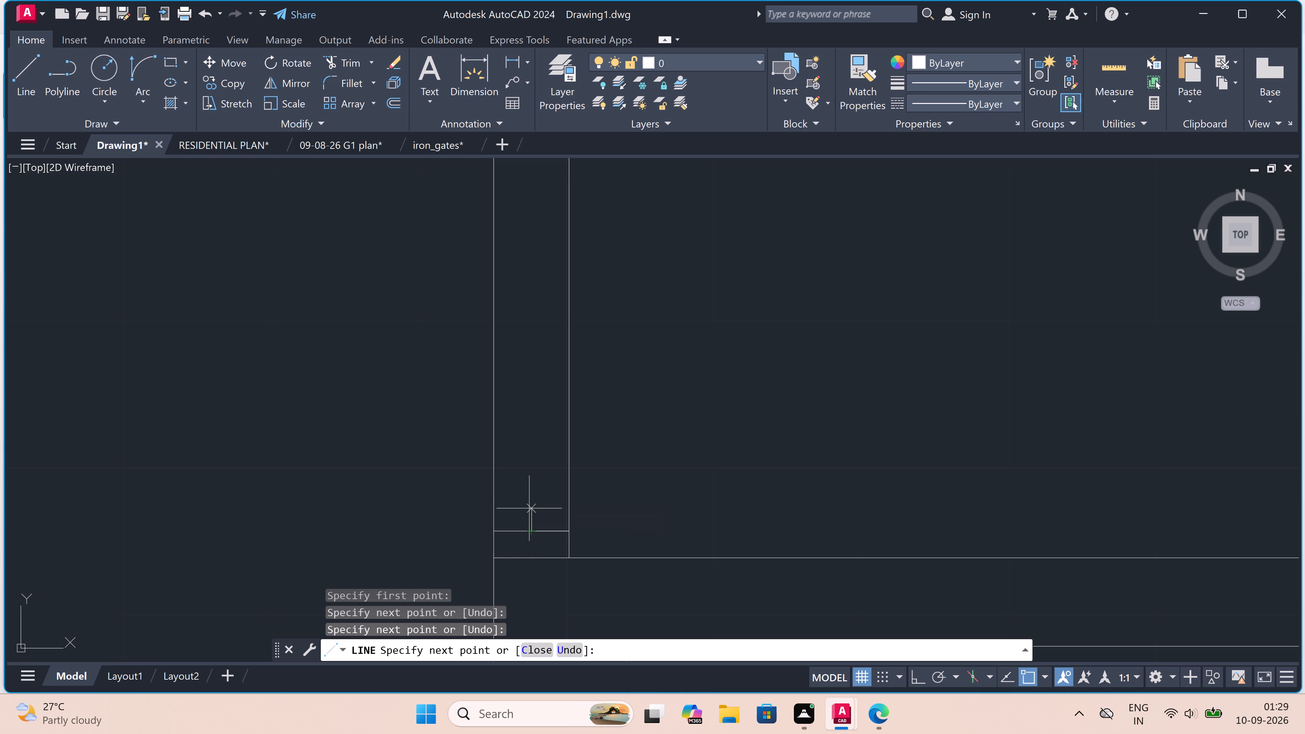
drag(529, 507, 526, 507)
click(498, 507)
drag(515, 507, 518, 507)
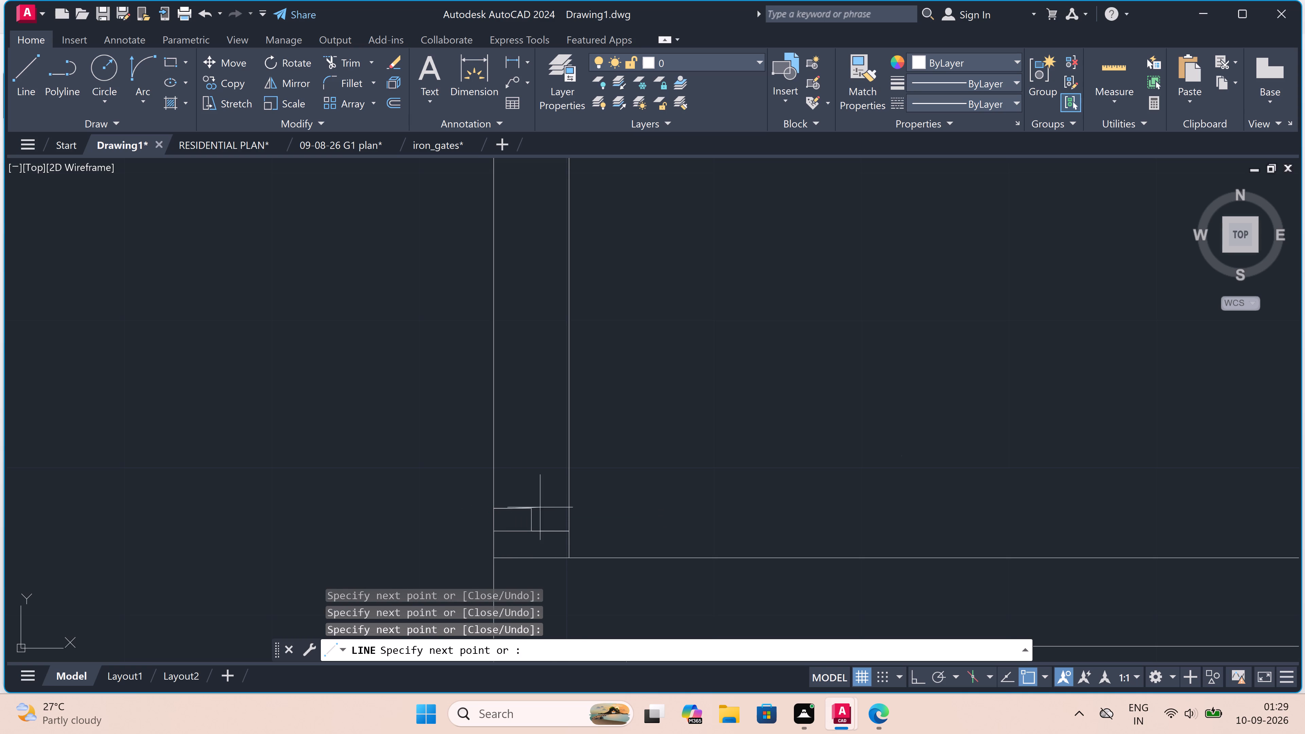
click(567, 506)
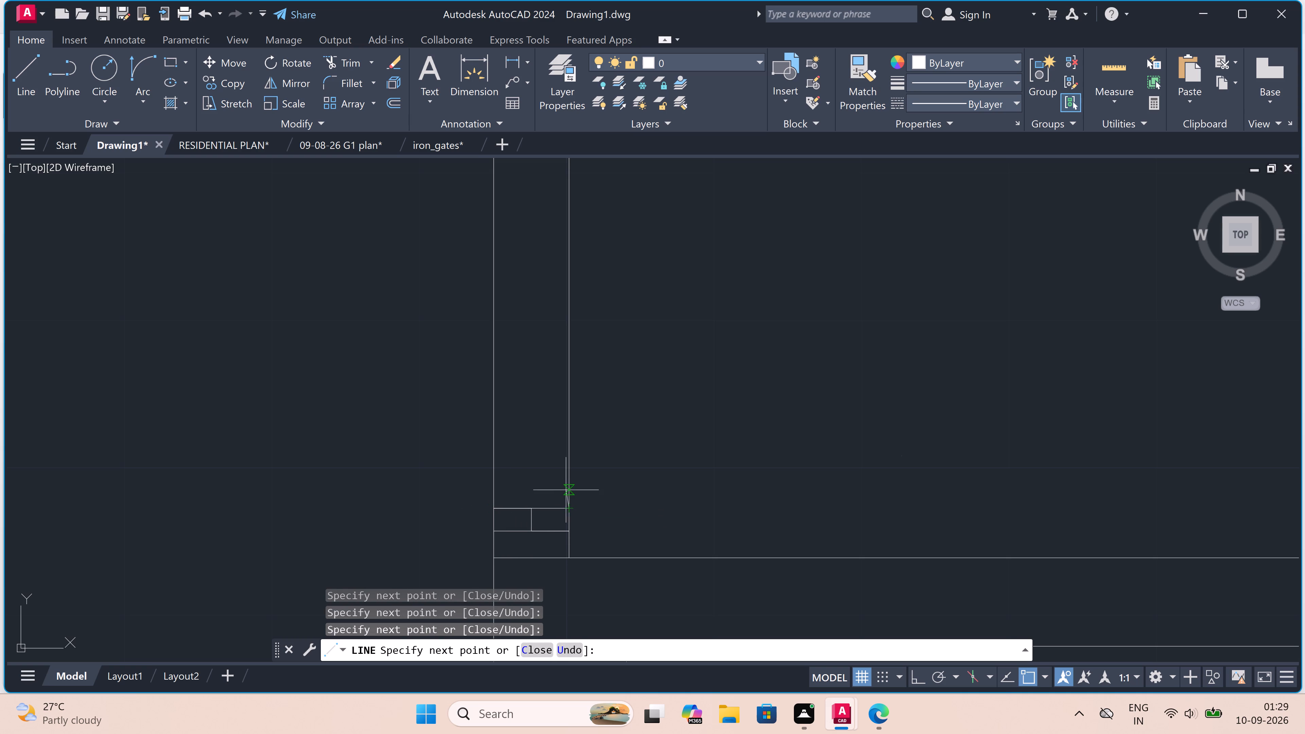
click(570, 485)
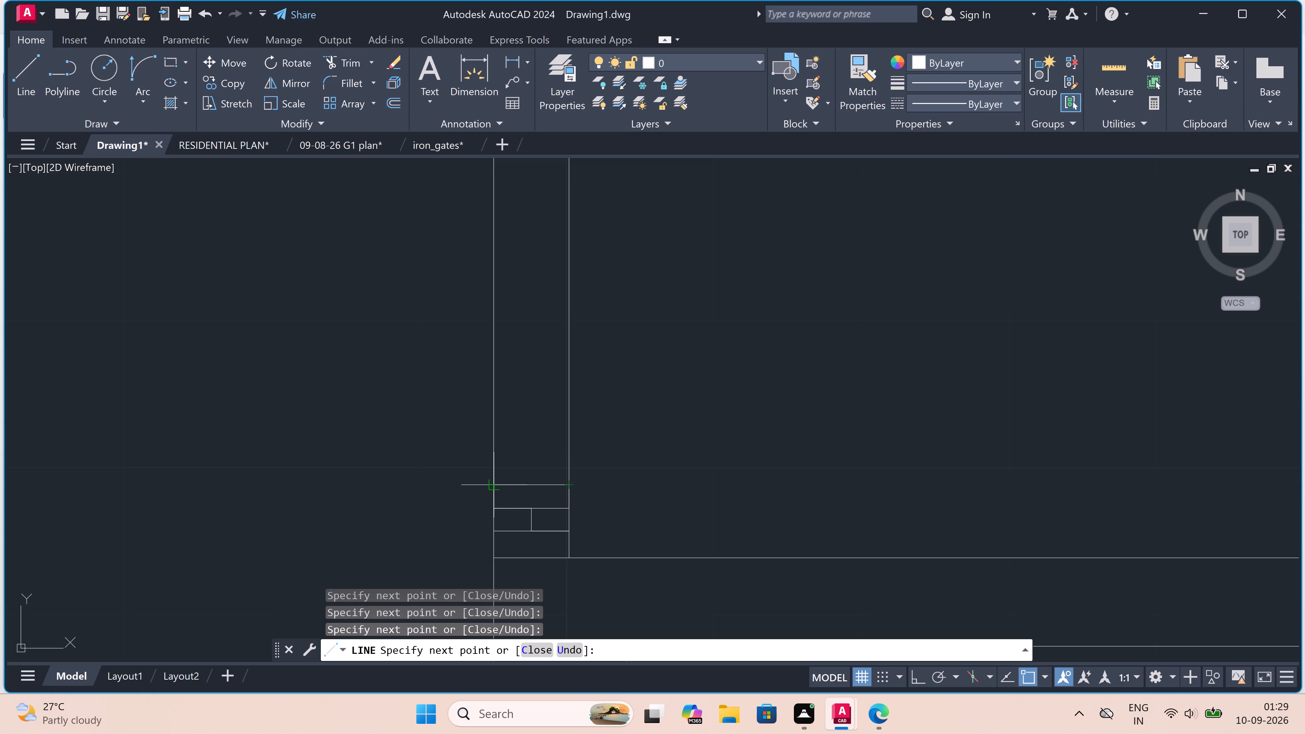
click(495, 480)
key(Escape)
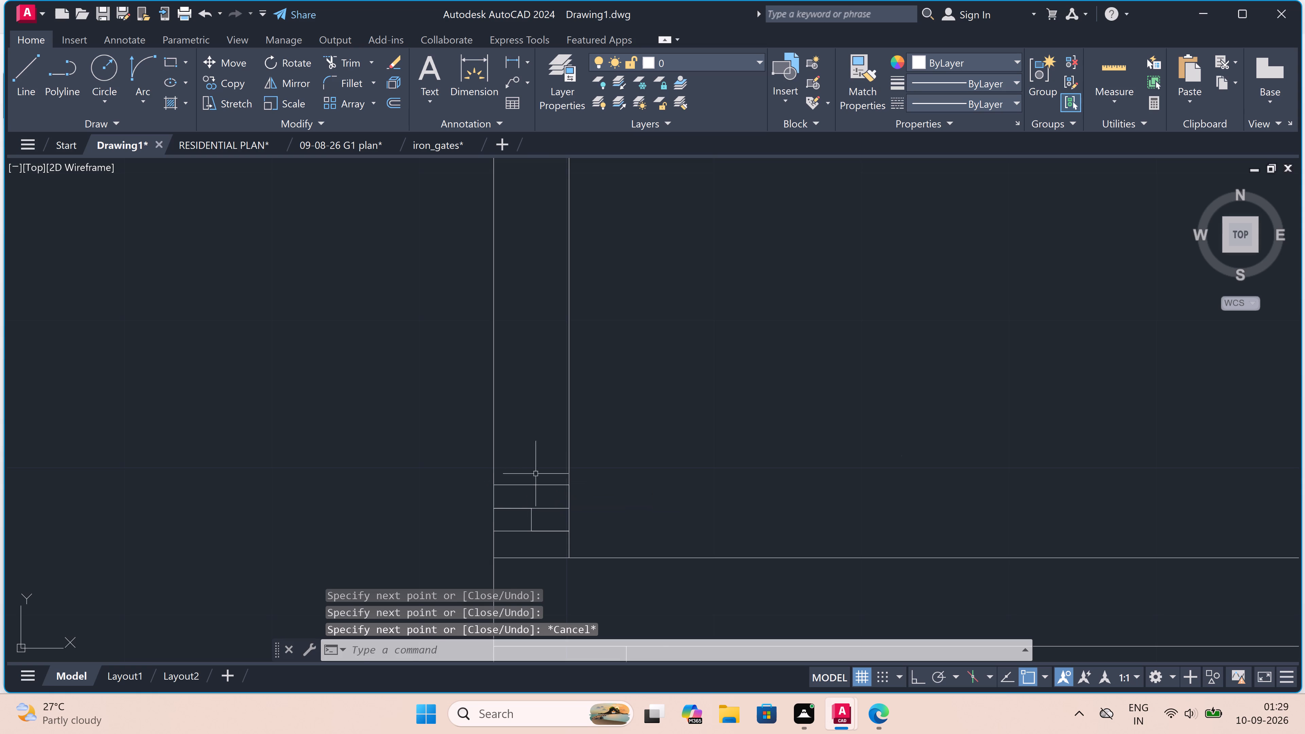
With Ortho on, copy the new brick pattern up the left parapet wall, stacking three copies above the original.
drag(536, 474, 536, 479)
click(523, 538)
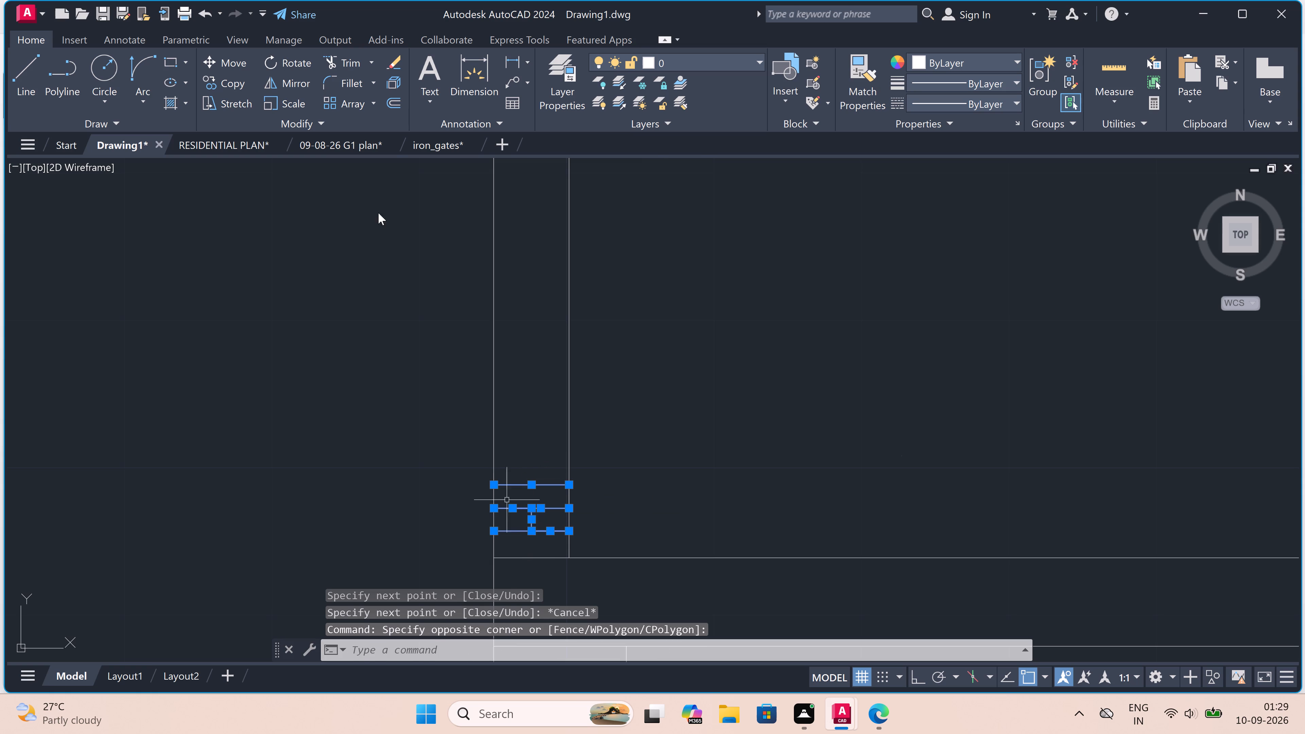
click(220, 81)
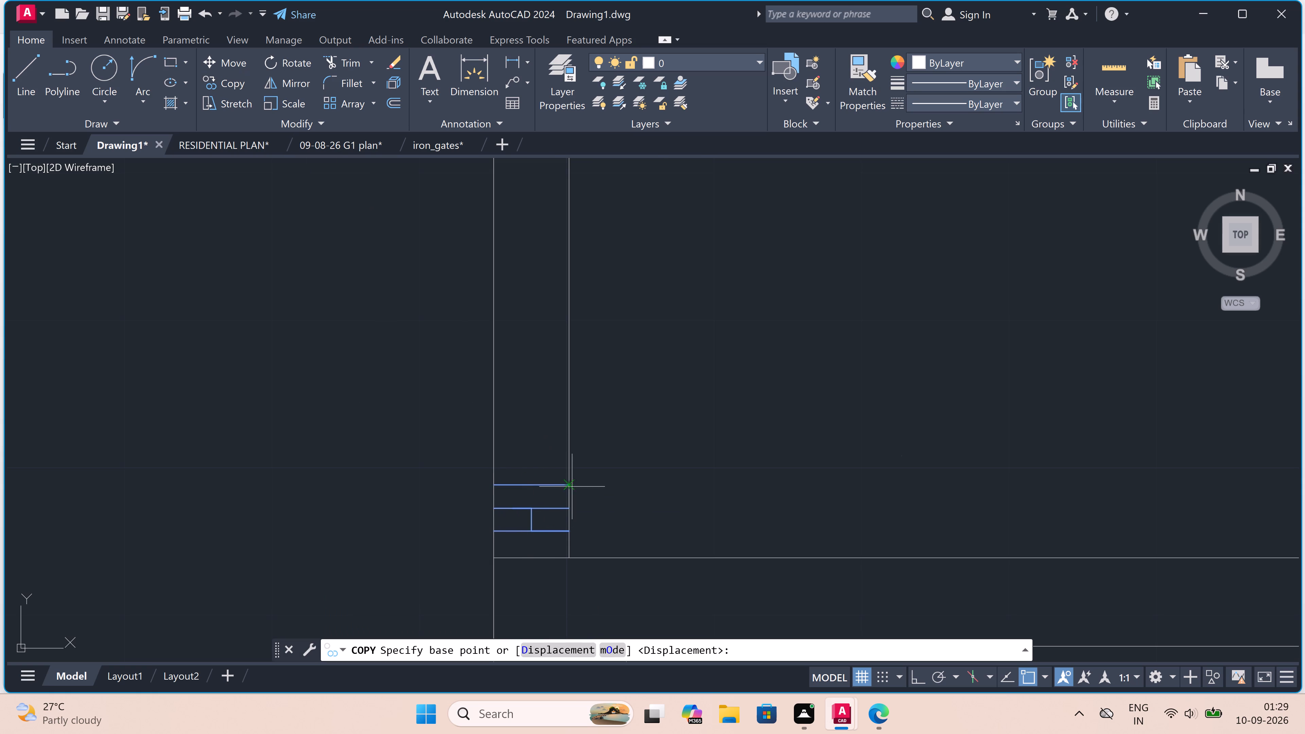
click(494, 490)
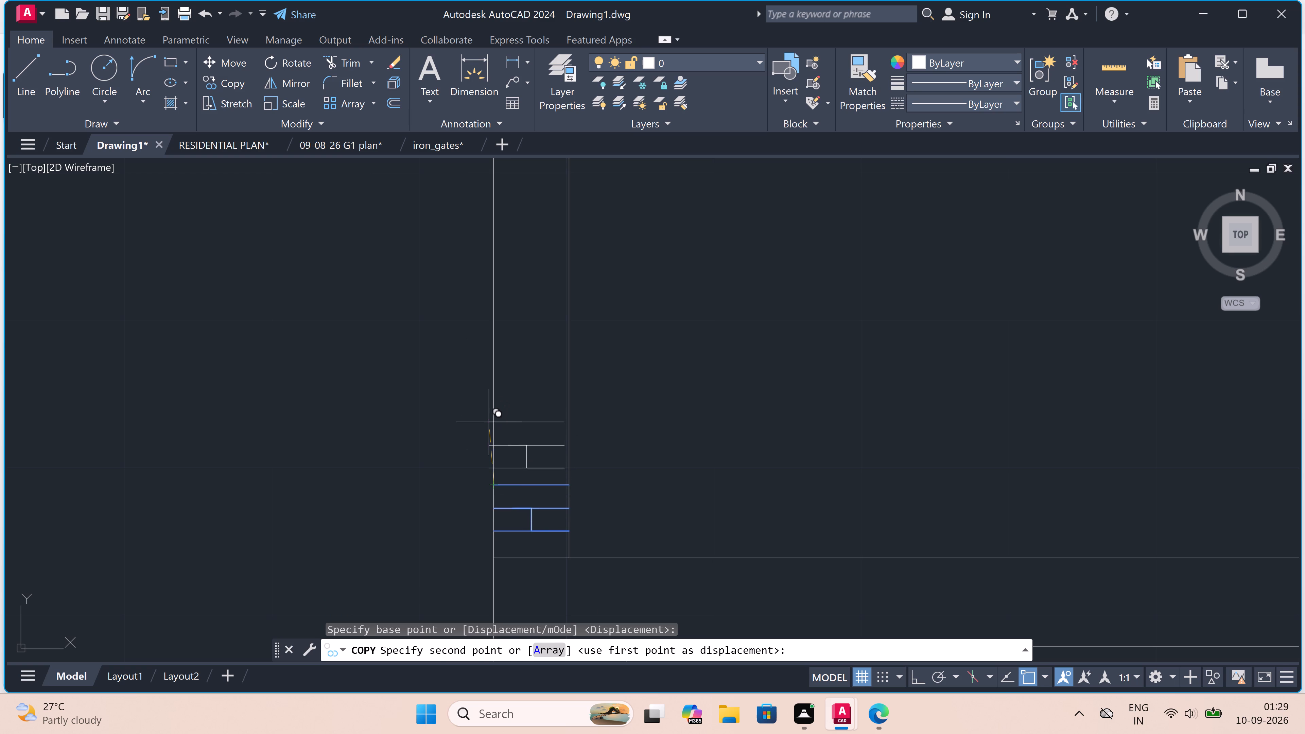
key(F8)
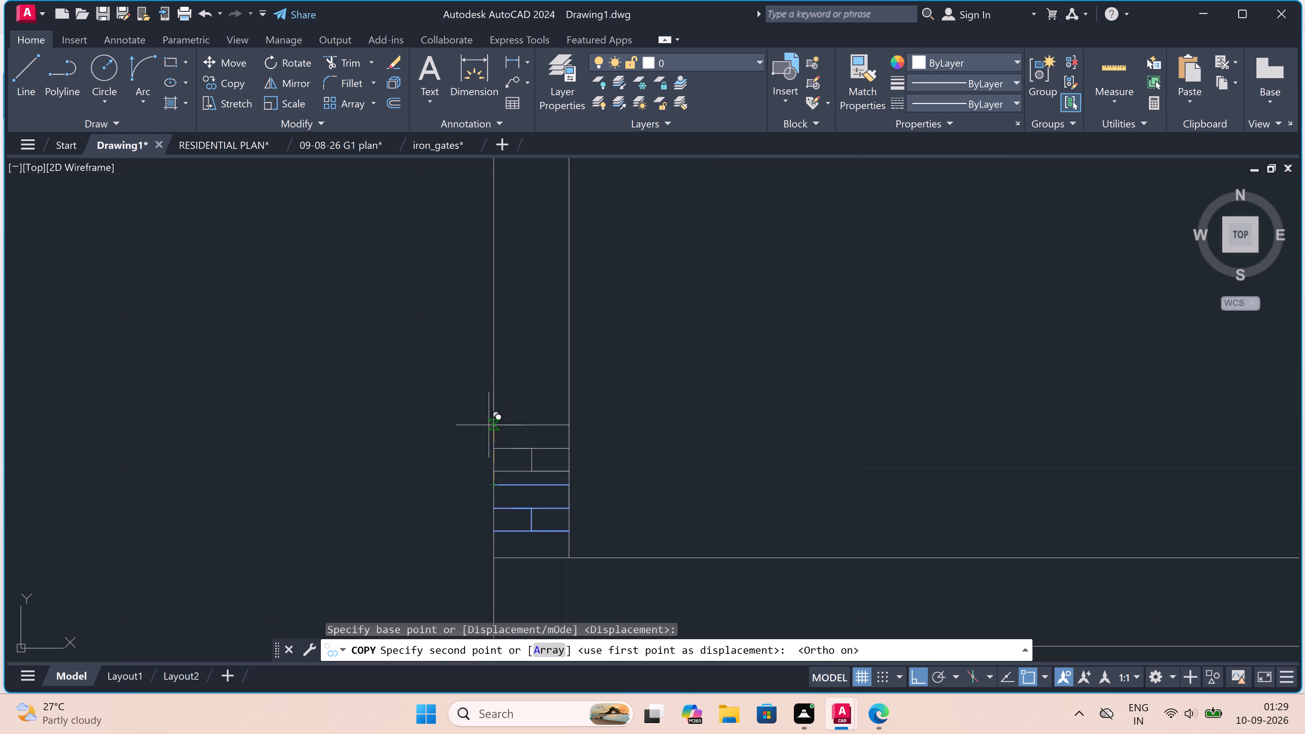
click(492, 415)
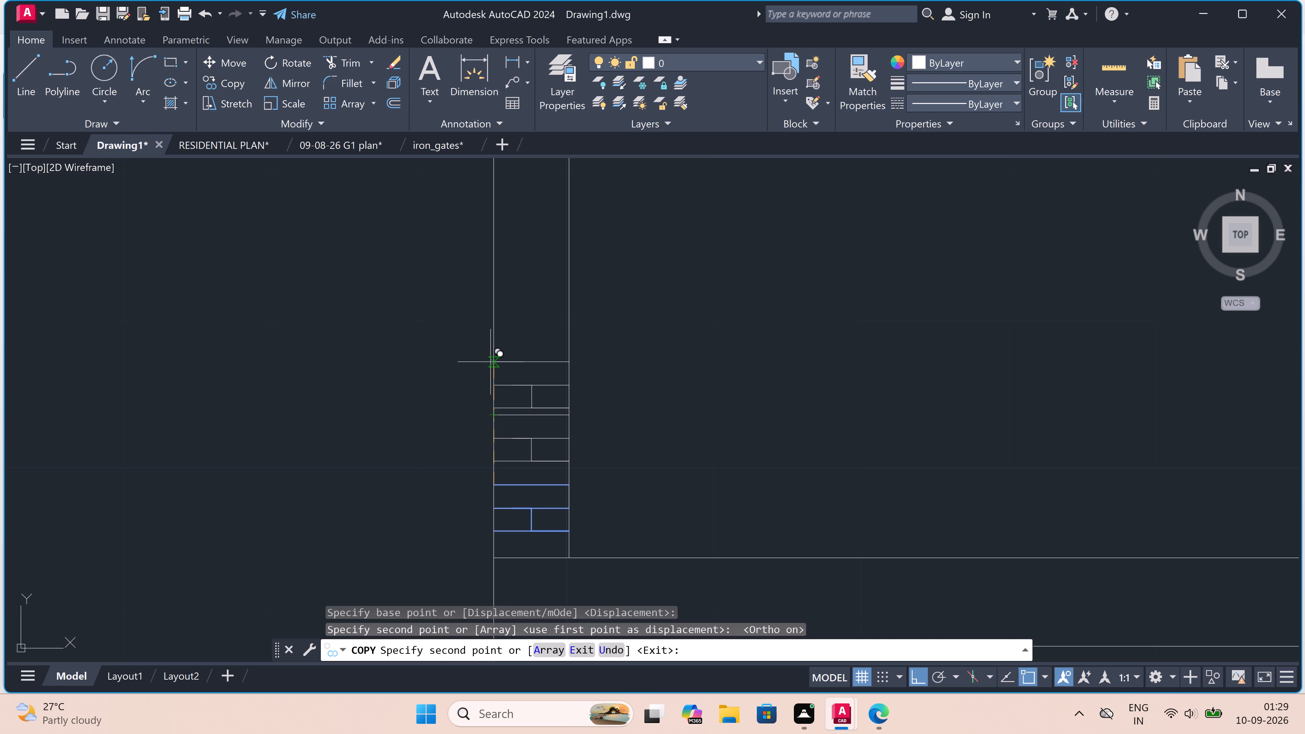
click(491, 349)
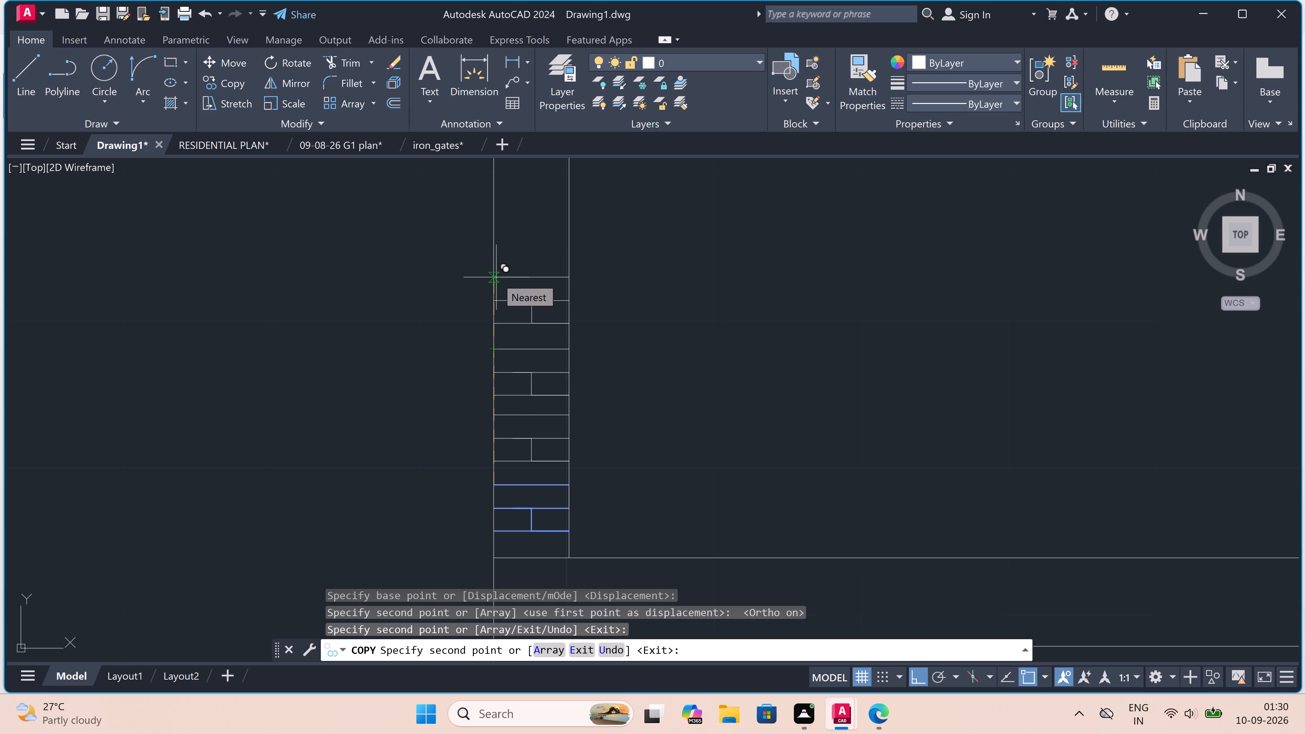
click(494, 282)
Stack five more copies of the brick pattern up the left parapet wall, ending just below its top edge.
scroll(494, 281, down, 5)
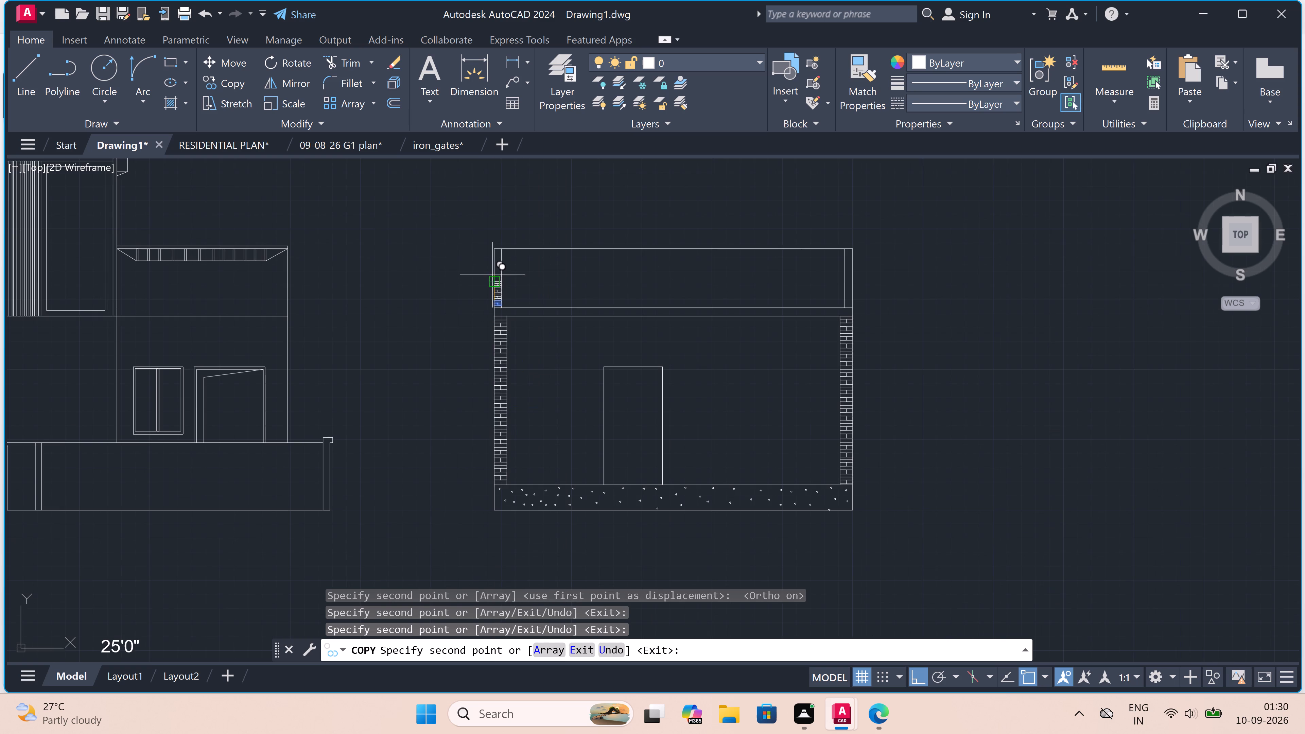
scroll(491, 266, up, 5)
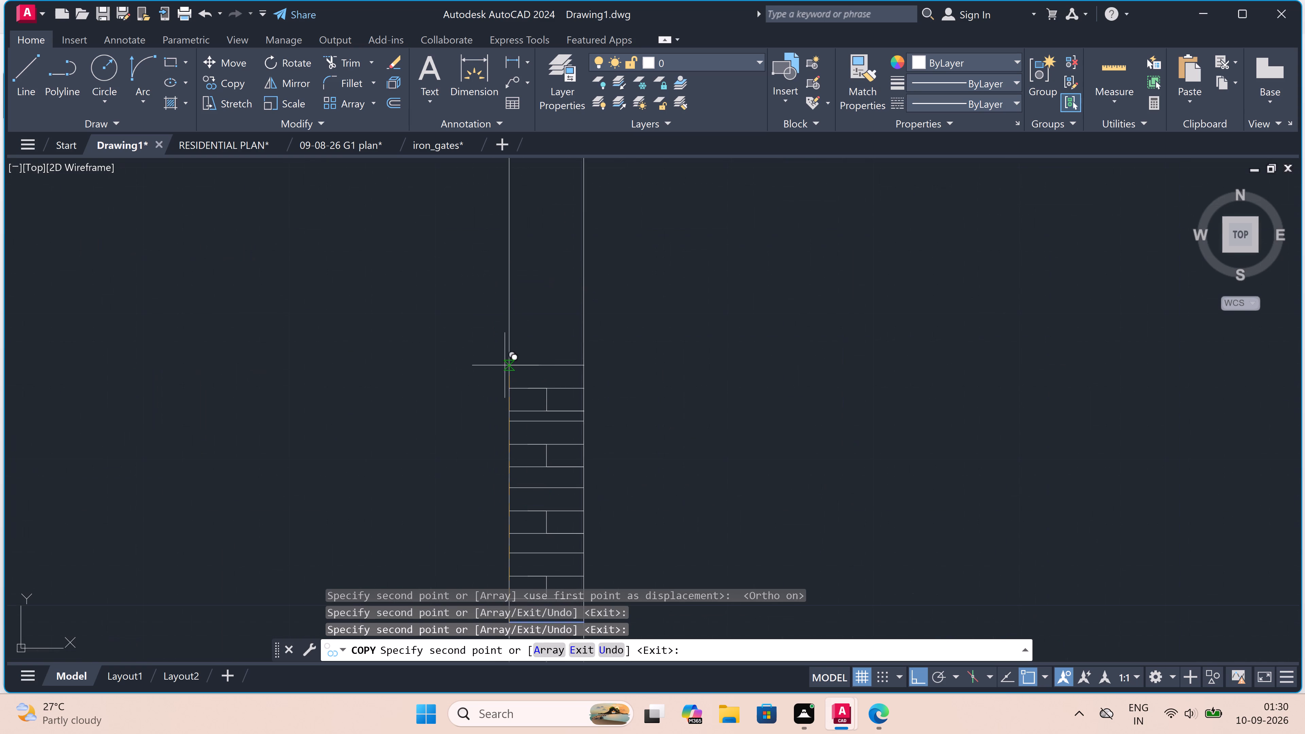
click(510, 356)
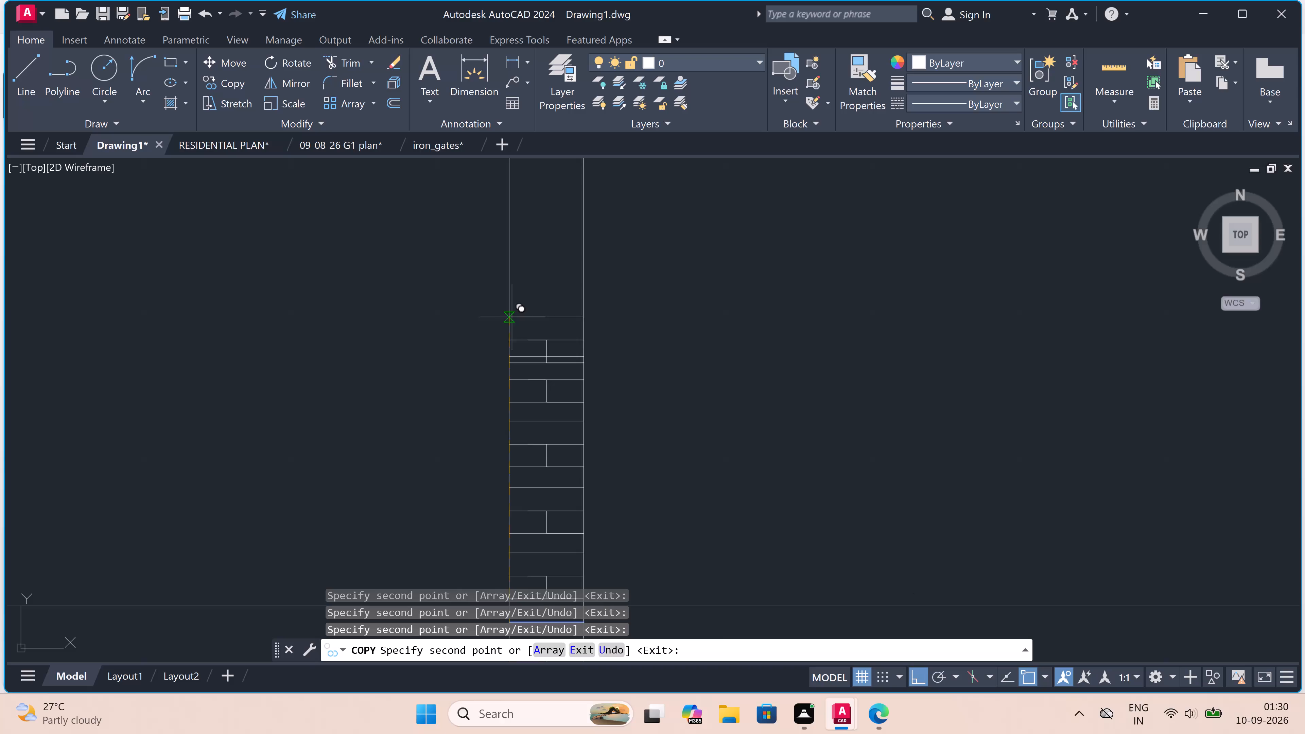
click(517, 282)
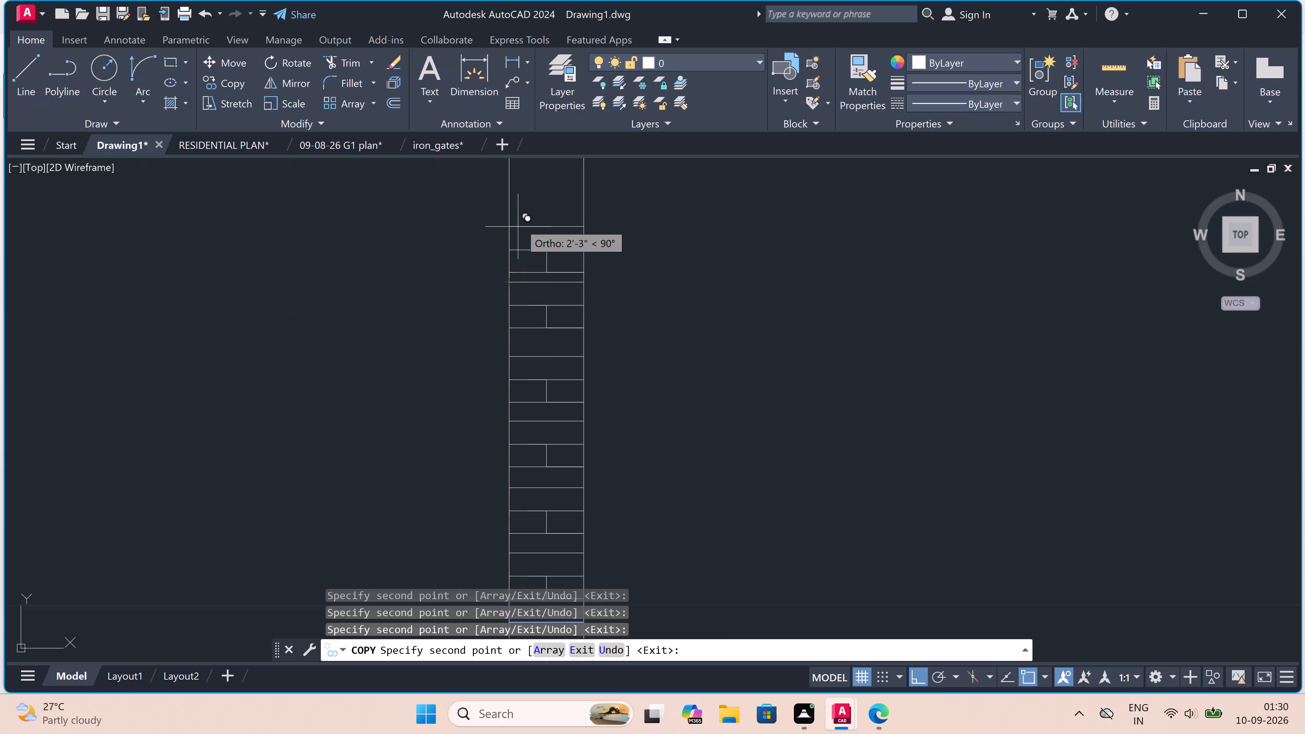
click(514, 216)
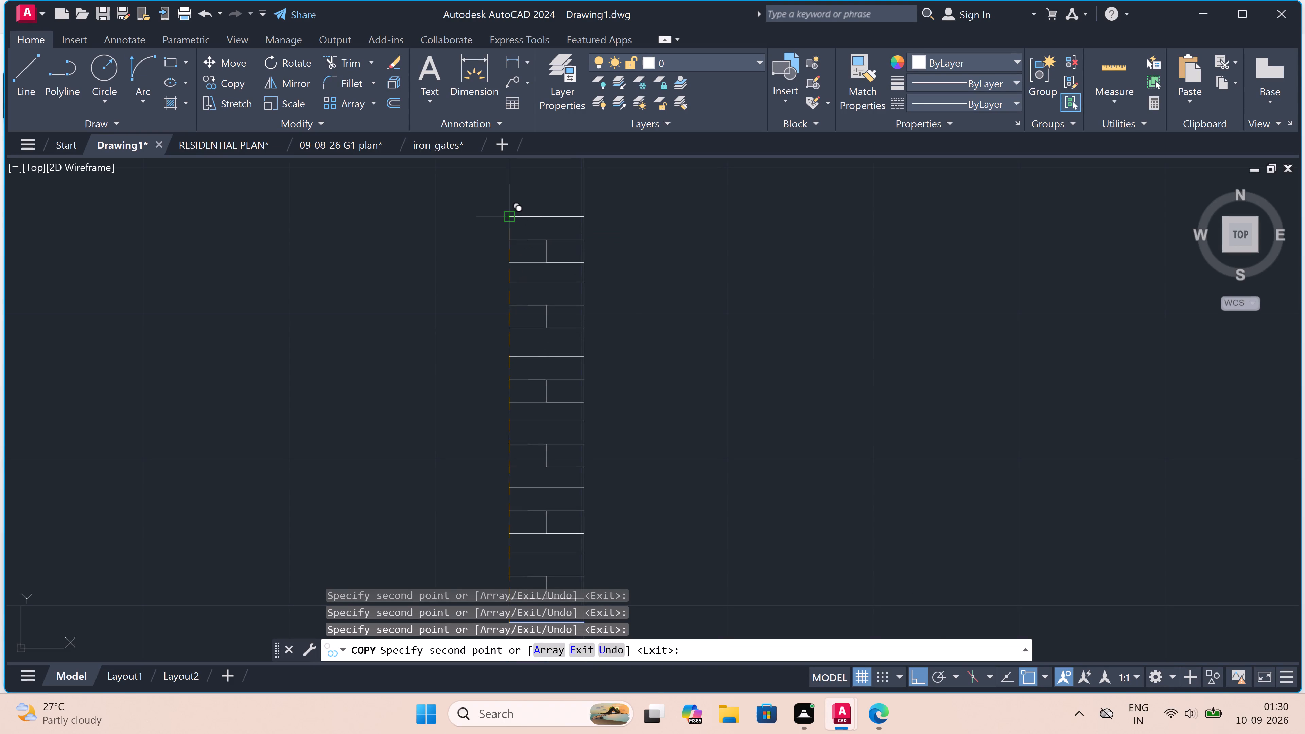
scroll(514, 216, down, 4)
scroll(514, 201, up, 5)
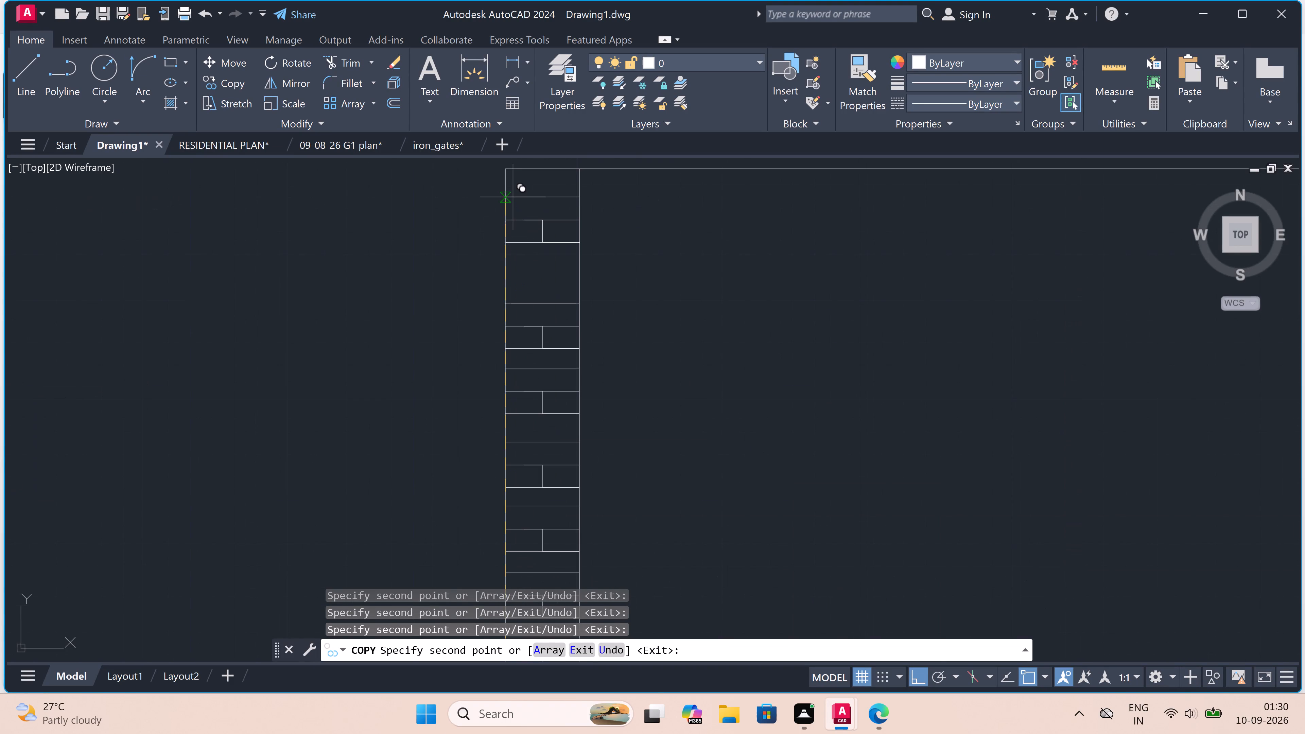
click(503, 238)
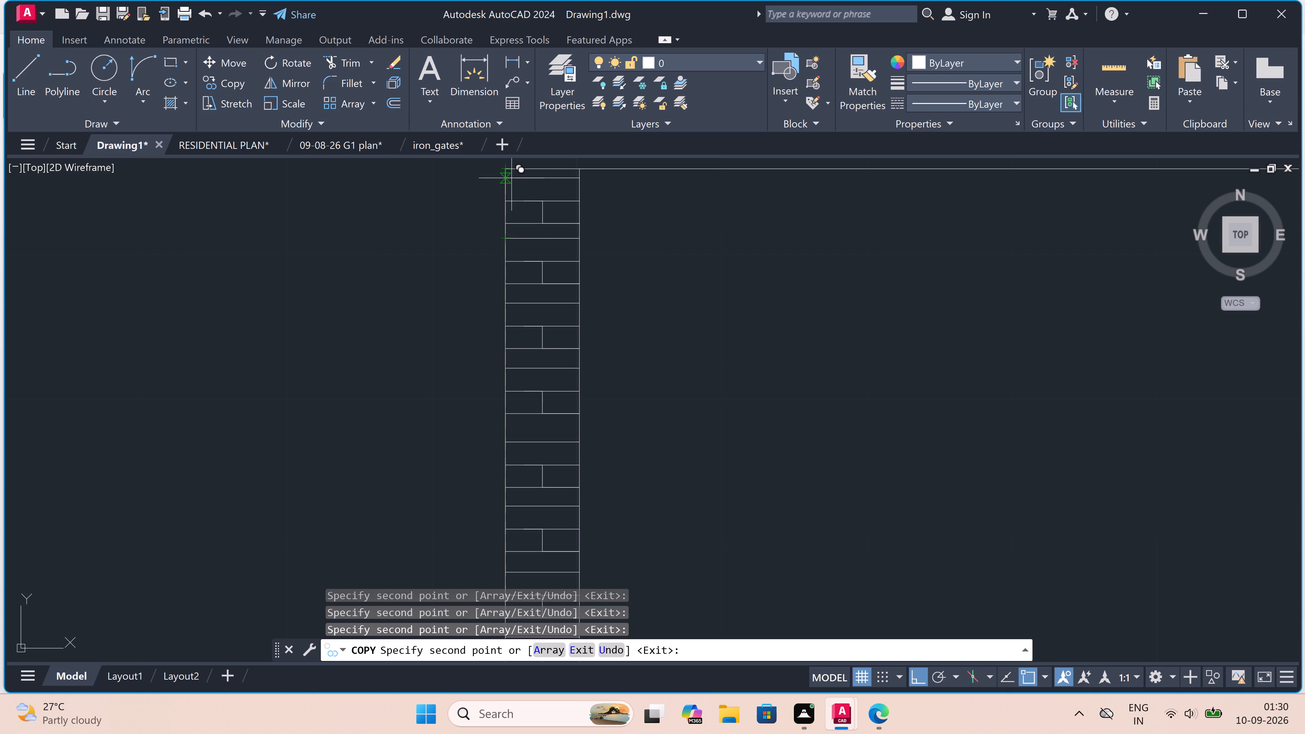
scroll(511, 178, up, 2)
scroll(510, 174, down, 2)
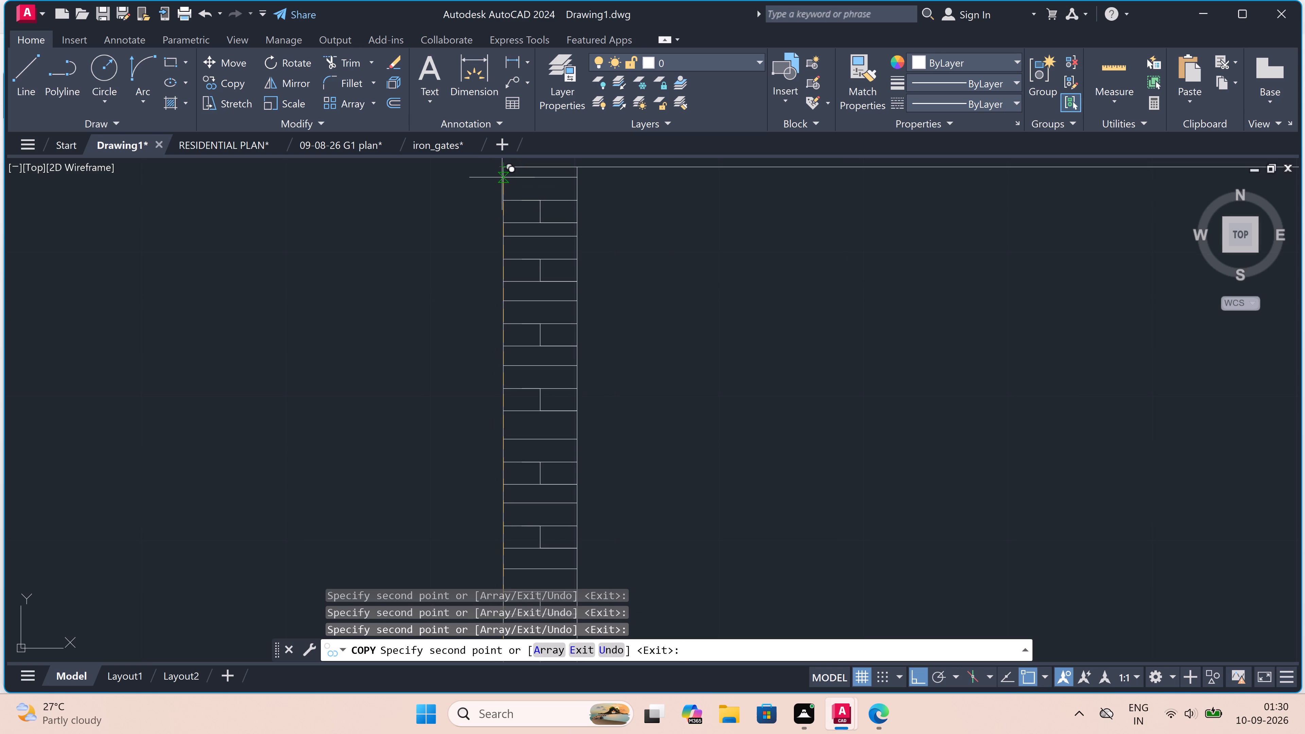
click(502, 177)
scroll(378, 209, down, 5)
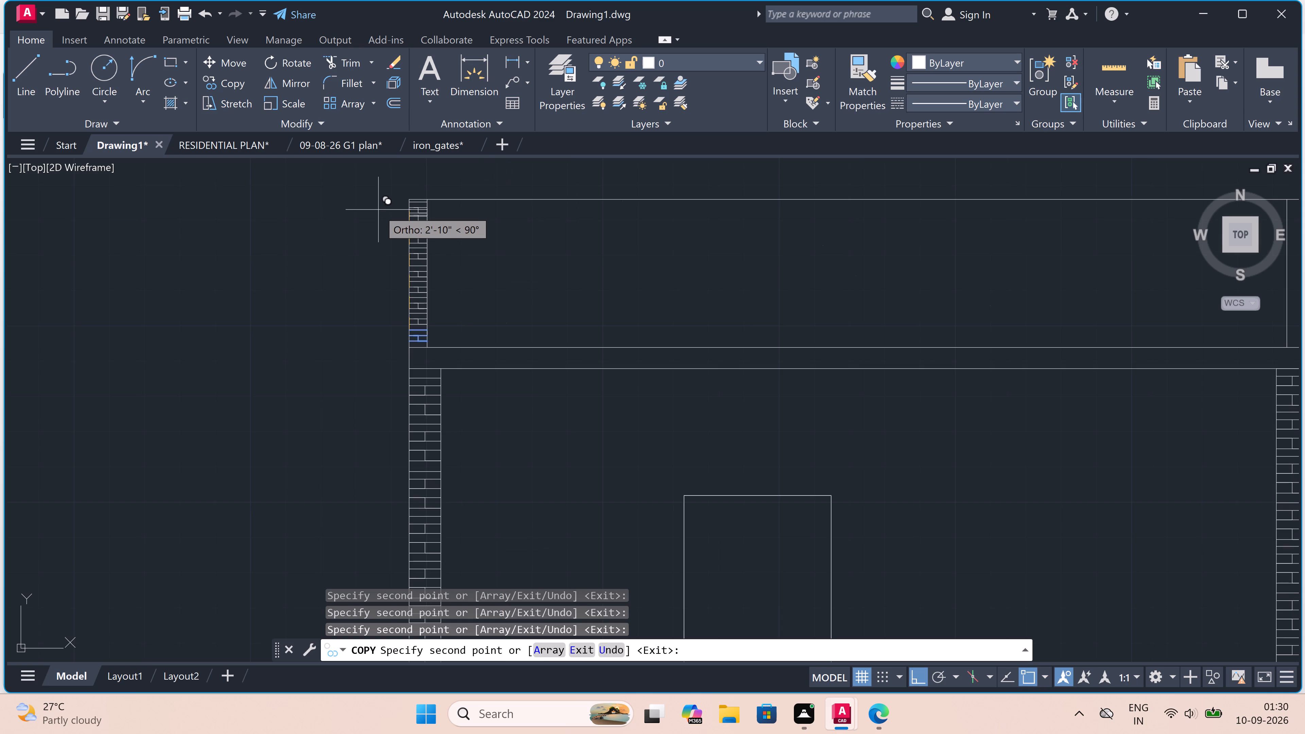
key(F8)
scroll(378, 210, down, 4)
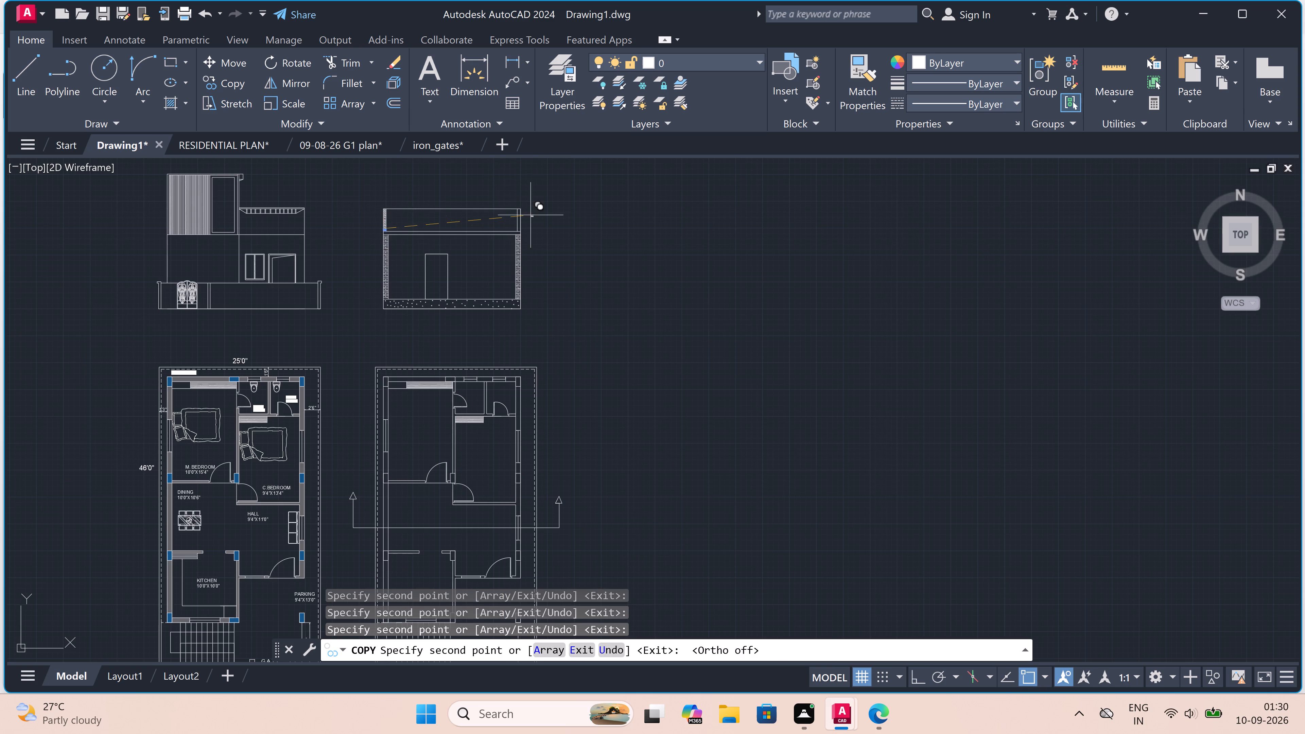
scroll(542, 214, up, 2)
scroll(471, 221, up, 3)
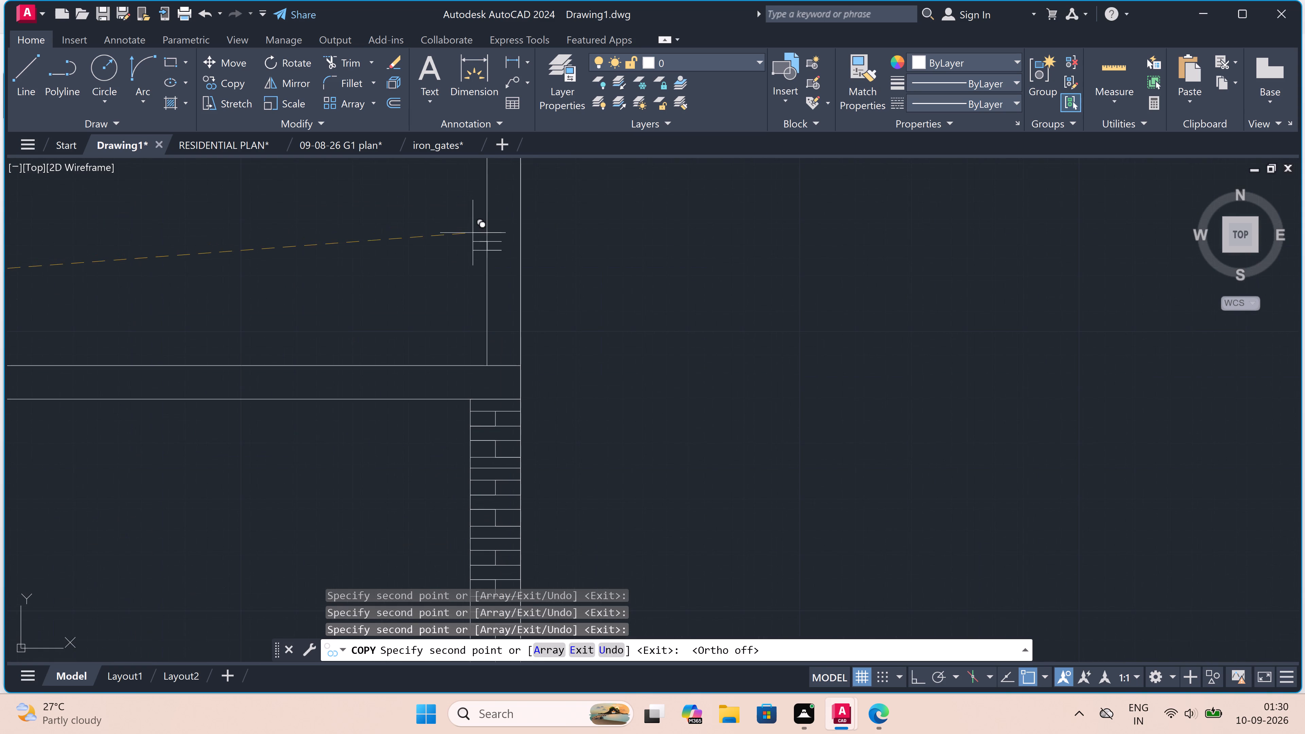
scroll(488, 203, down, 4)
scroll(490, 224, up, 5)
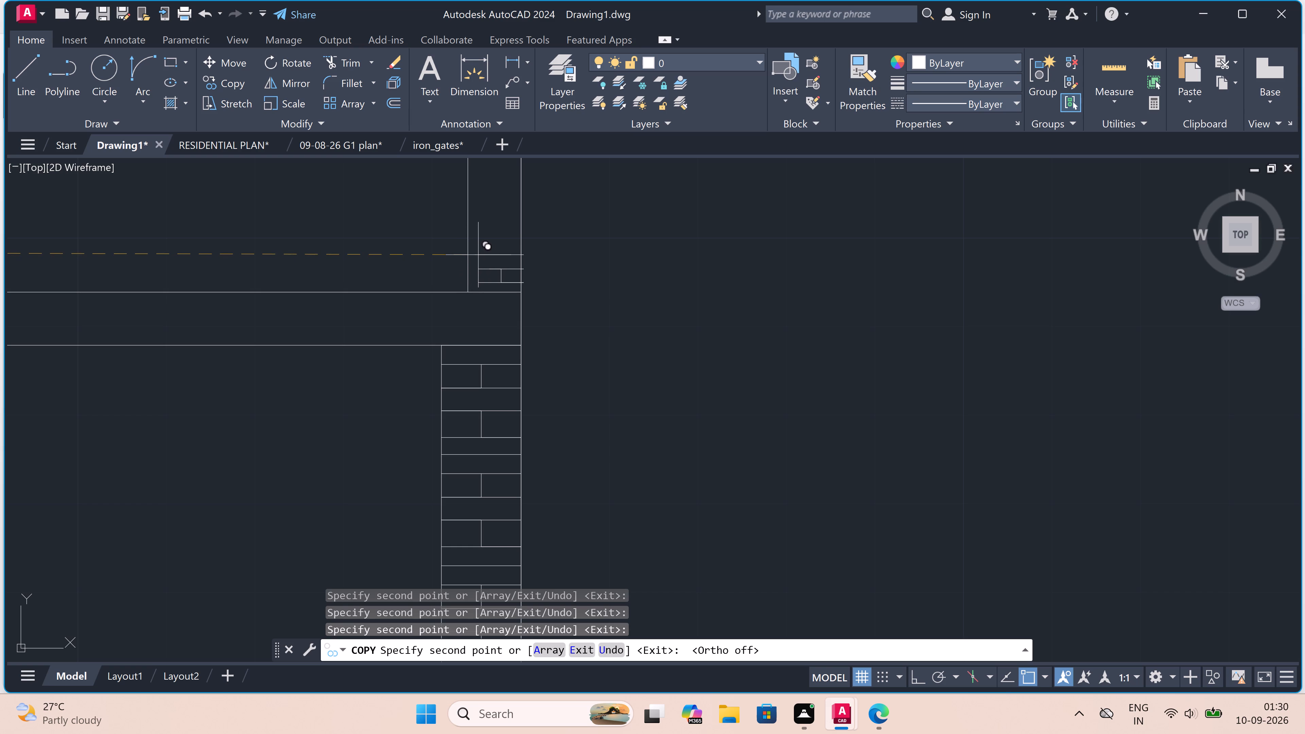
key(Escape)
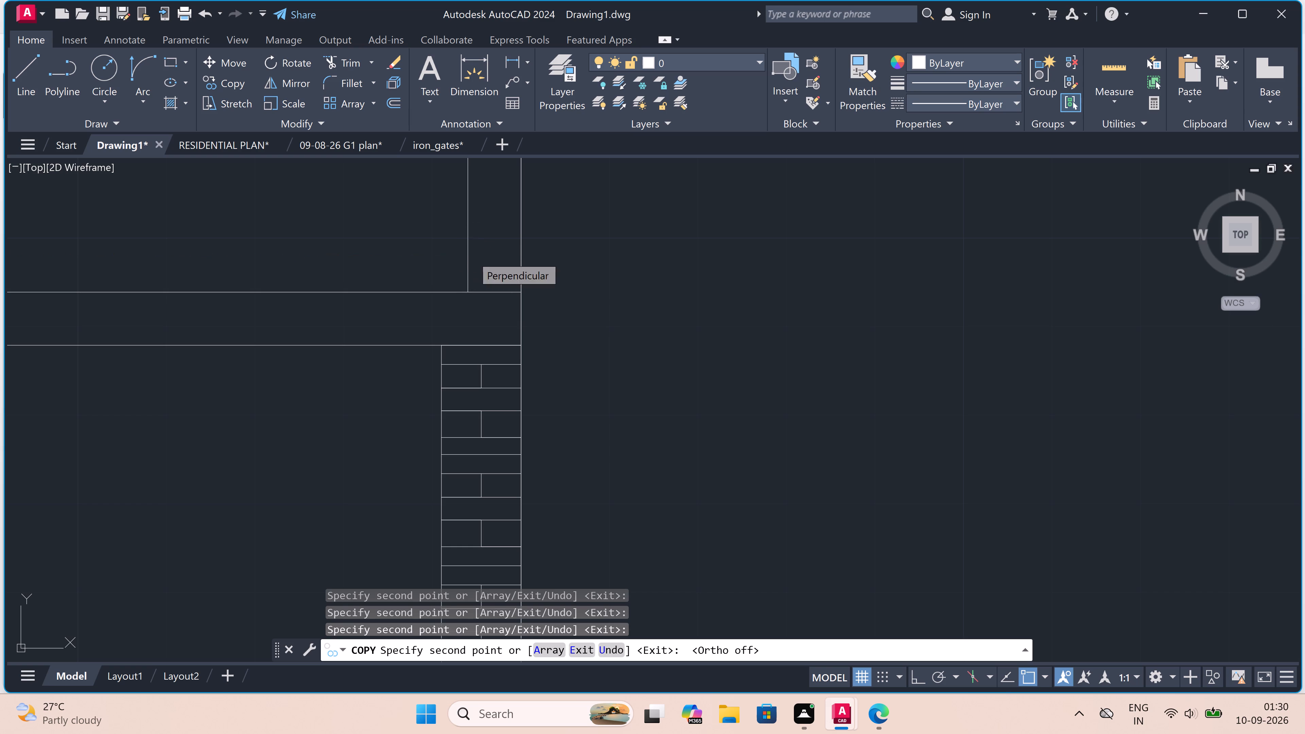
With Ortho on, draw a brick pattern at the base of the section's right parapet wall: three horizontal course lines with one central vertical joint.
key(l)
key(space)
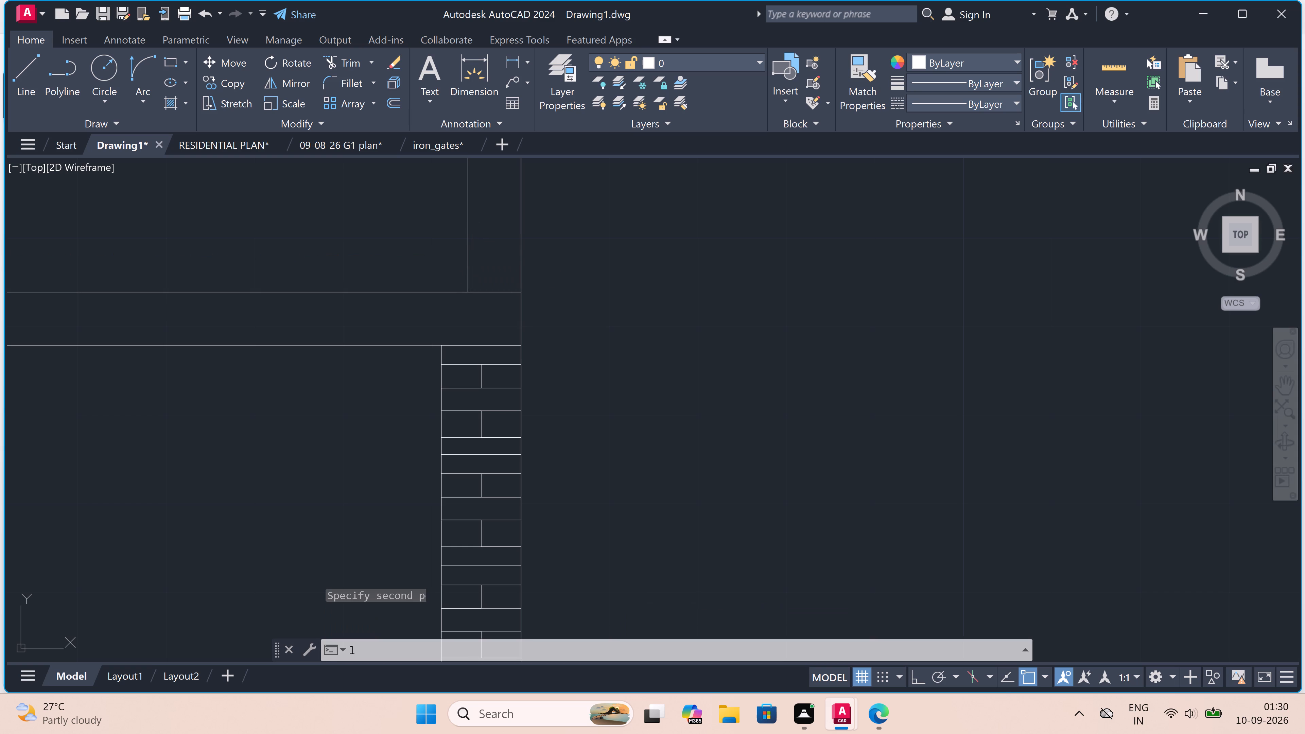
drag(468, 272, 473, 271)
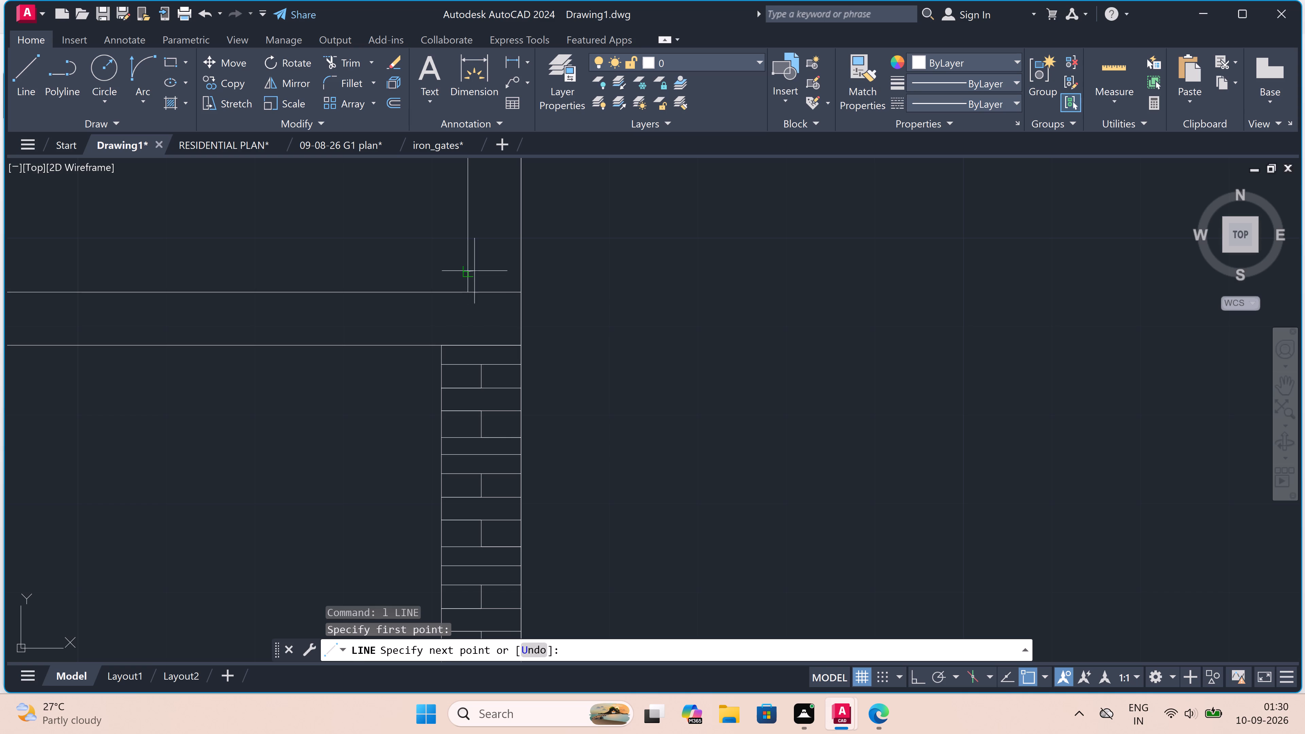
key(F8)
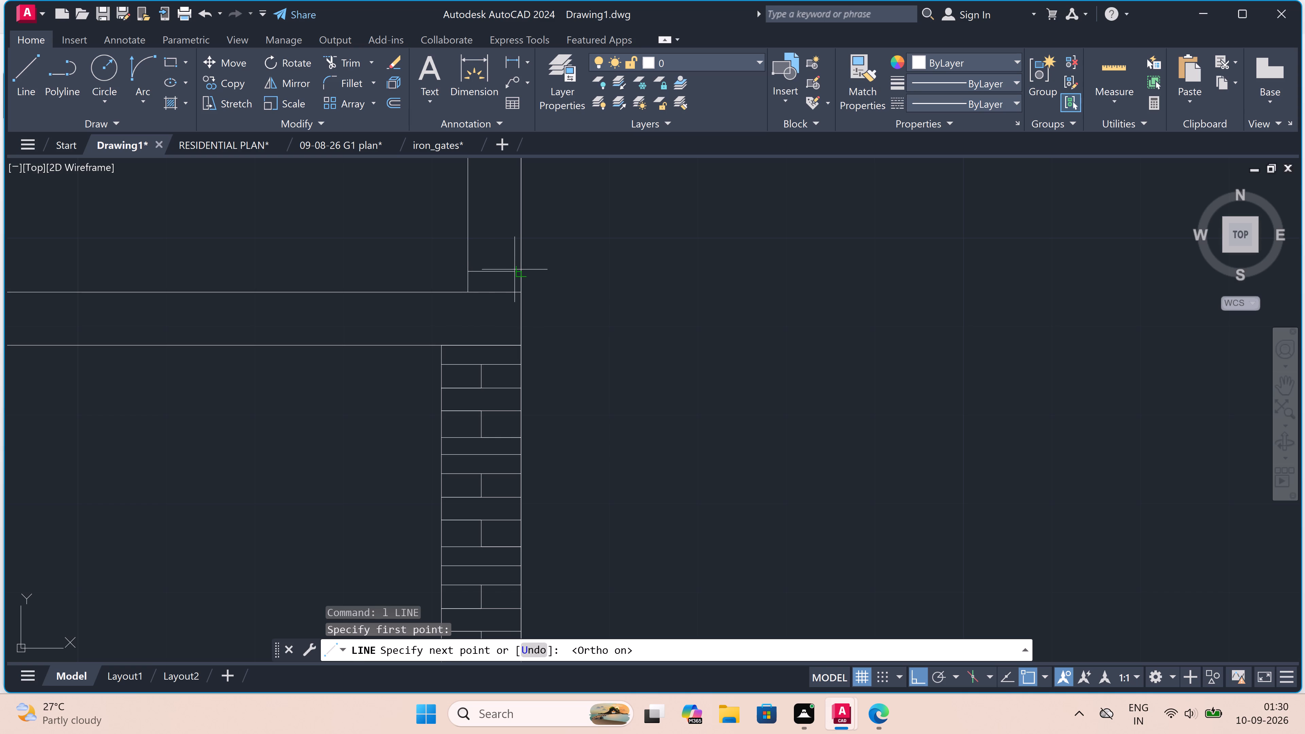
click(518, 274)
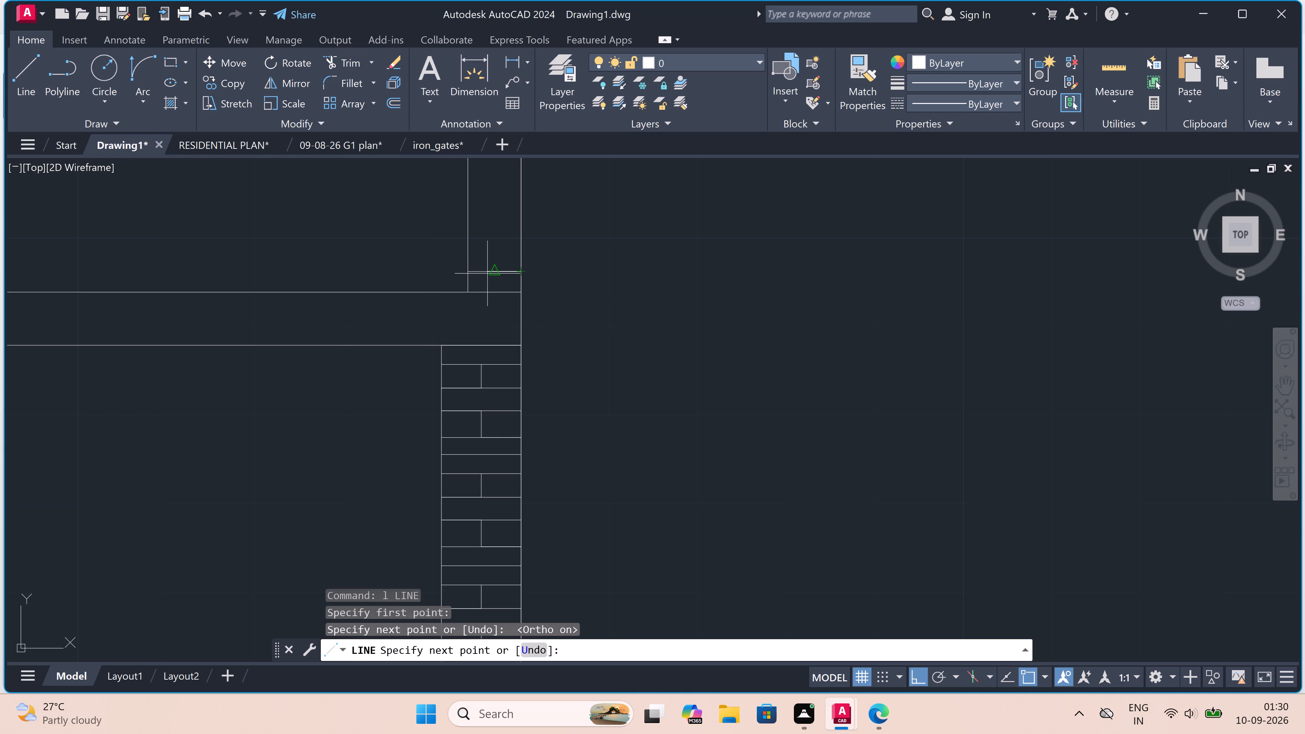
click(492, 269)
click(494, 251)
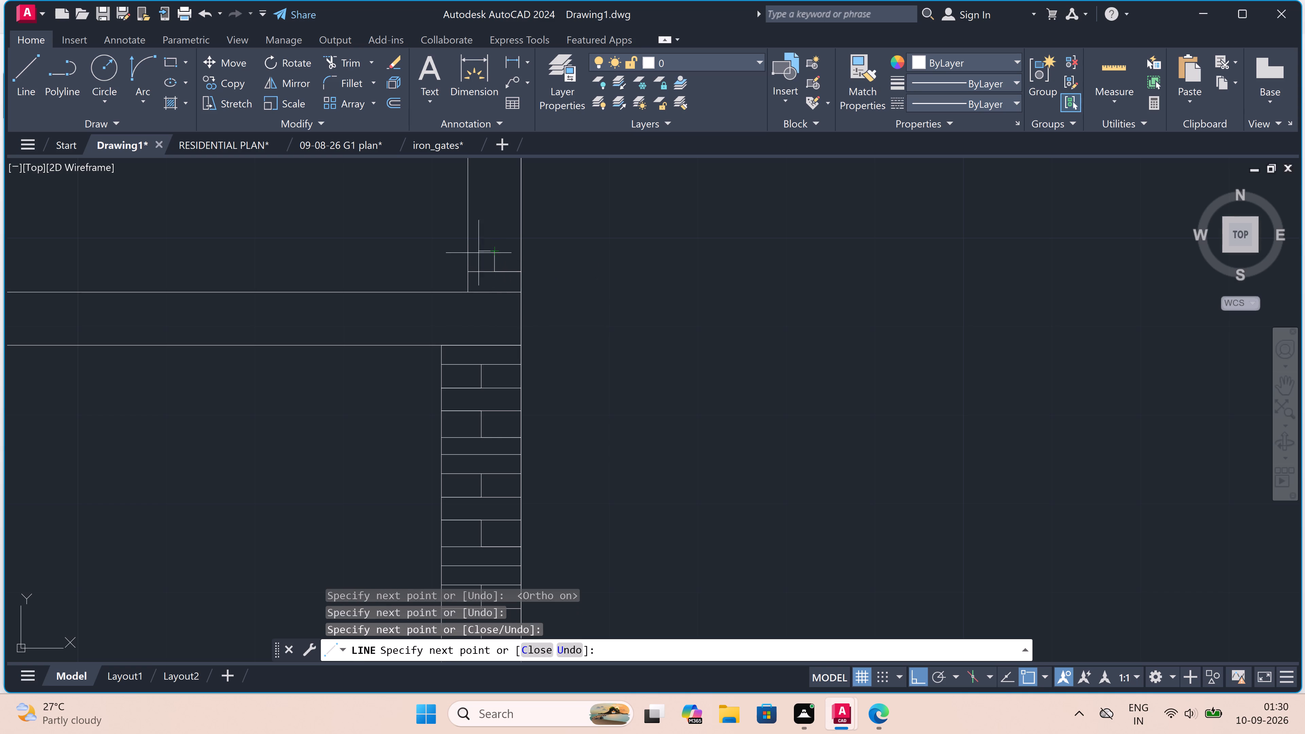
drag(469, 253, 481, 252)
click(517, 249)
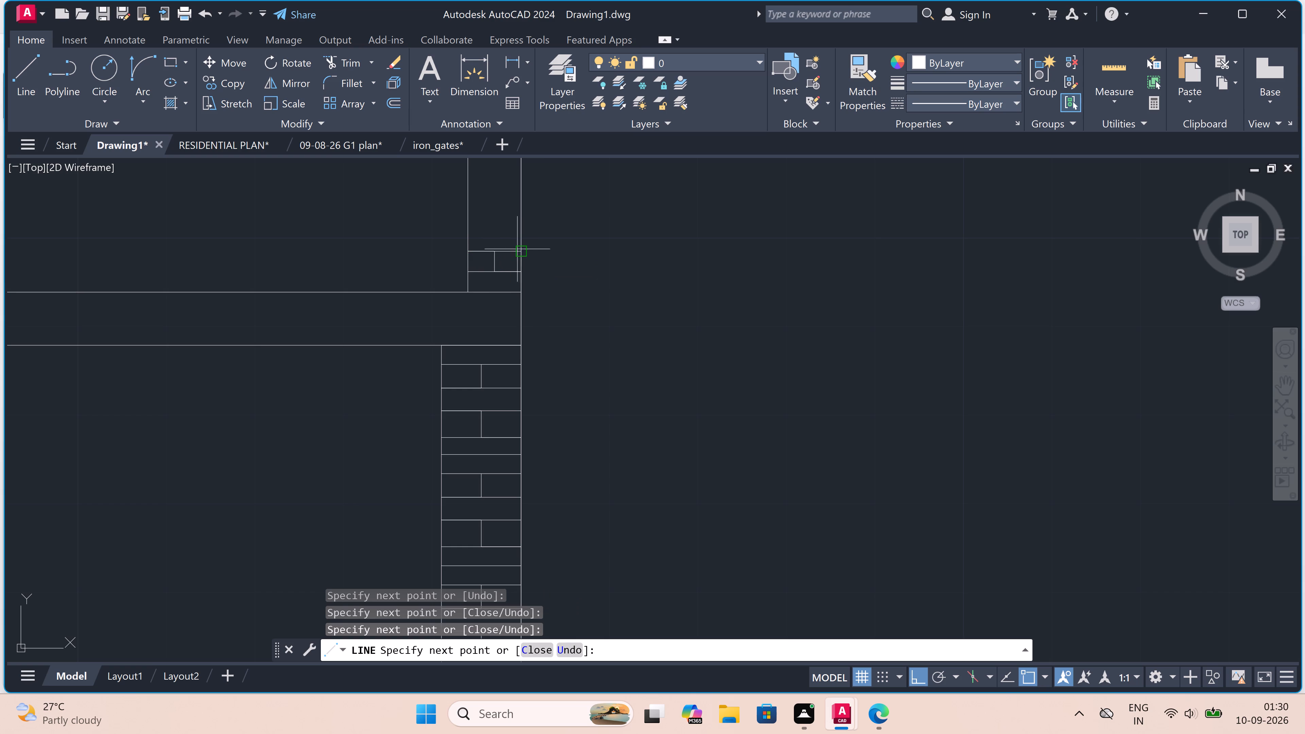
click(520, 235)
click(515, 236)
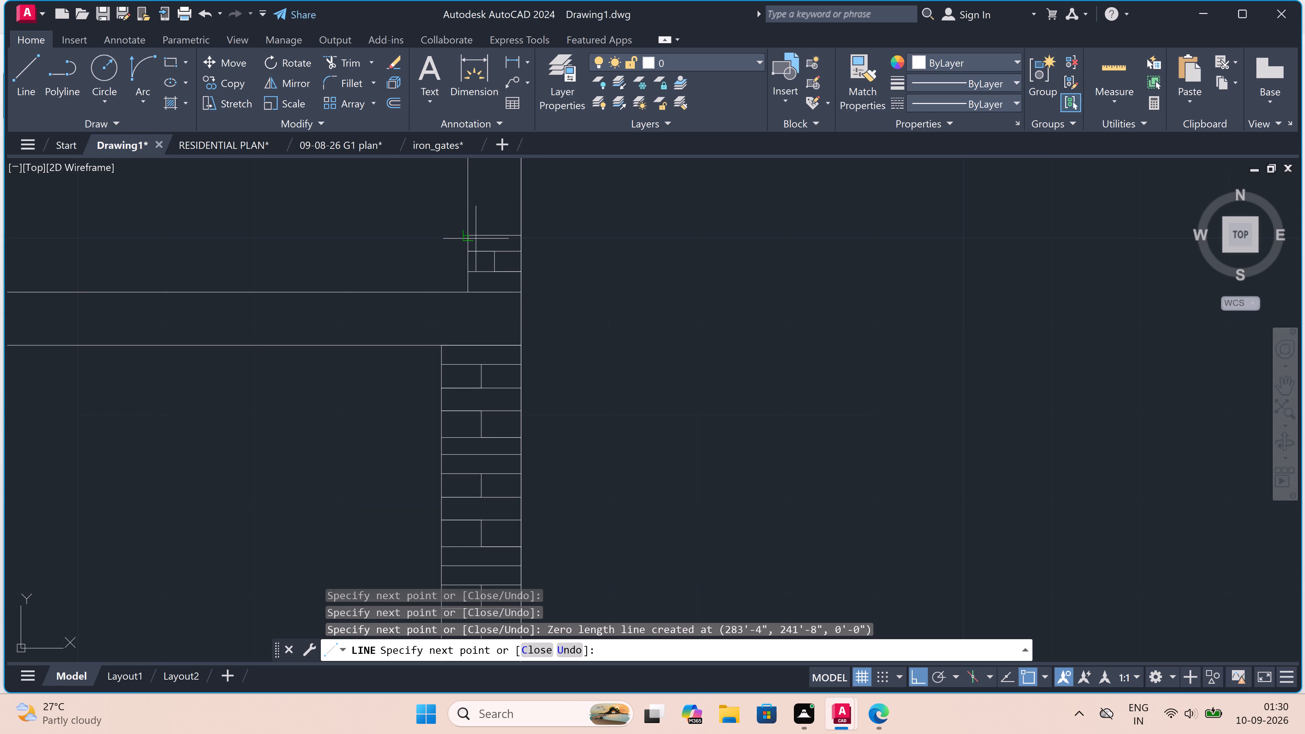
click(469, 235)
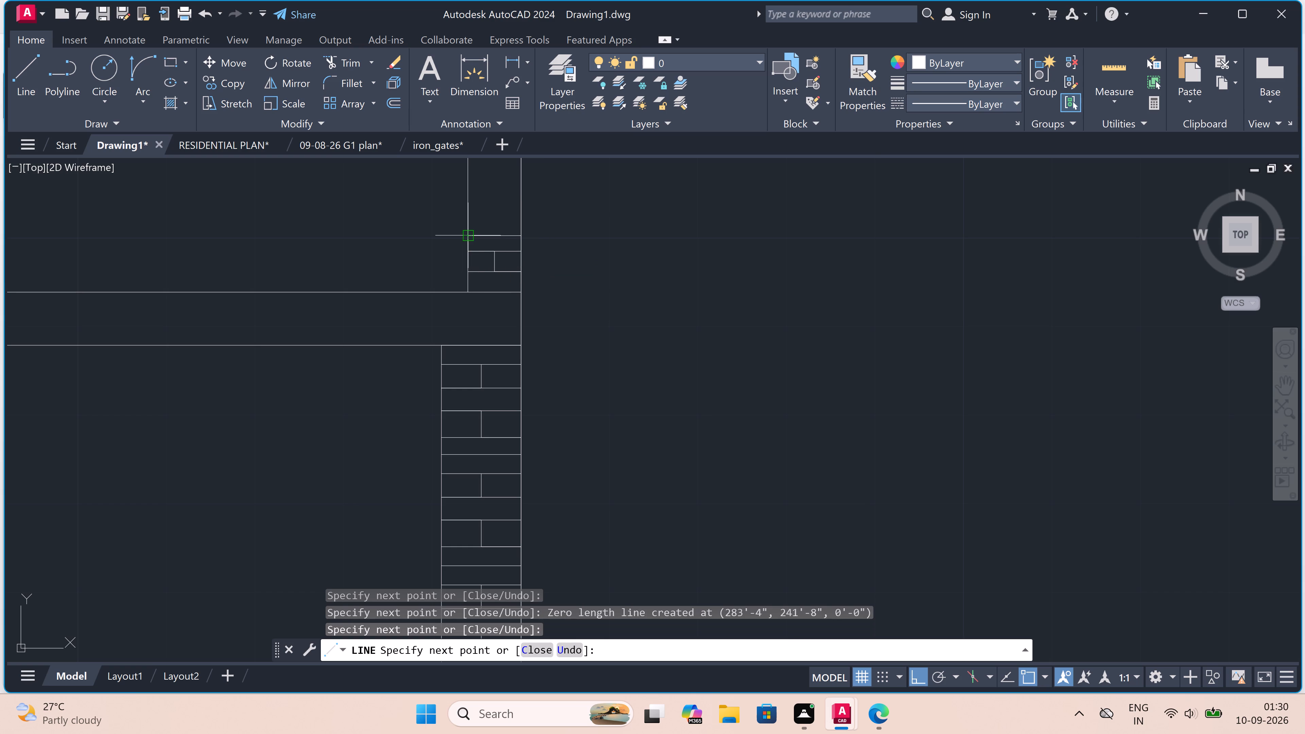
key(Escape)
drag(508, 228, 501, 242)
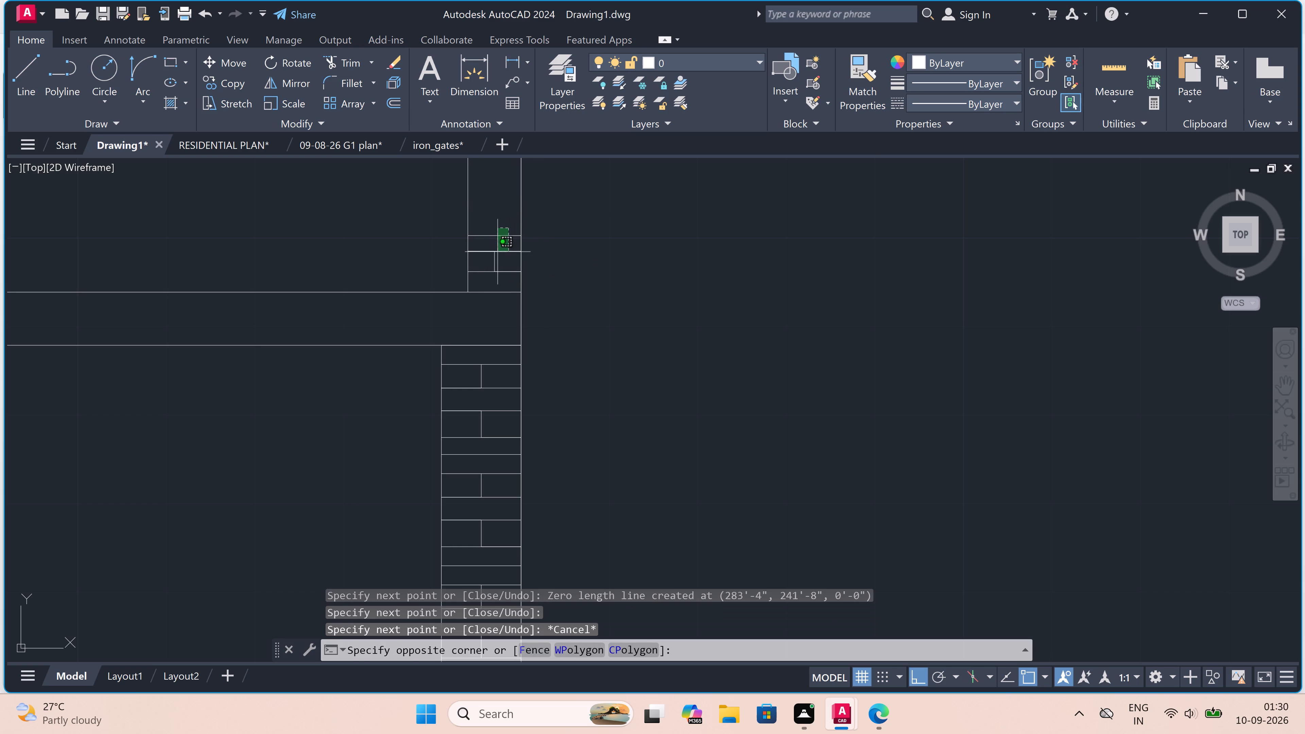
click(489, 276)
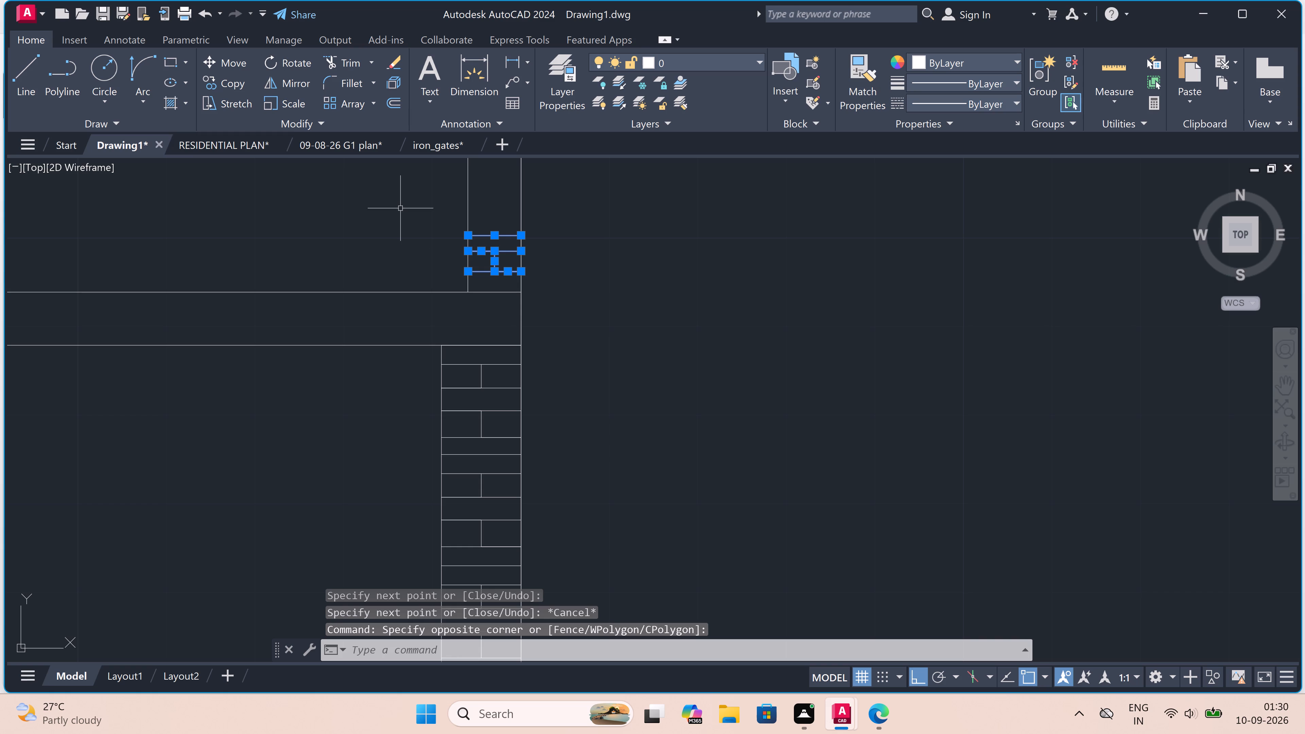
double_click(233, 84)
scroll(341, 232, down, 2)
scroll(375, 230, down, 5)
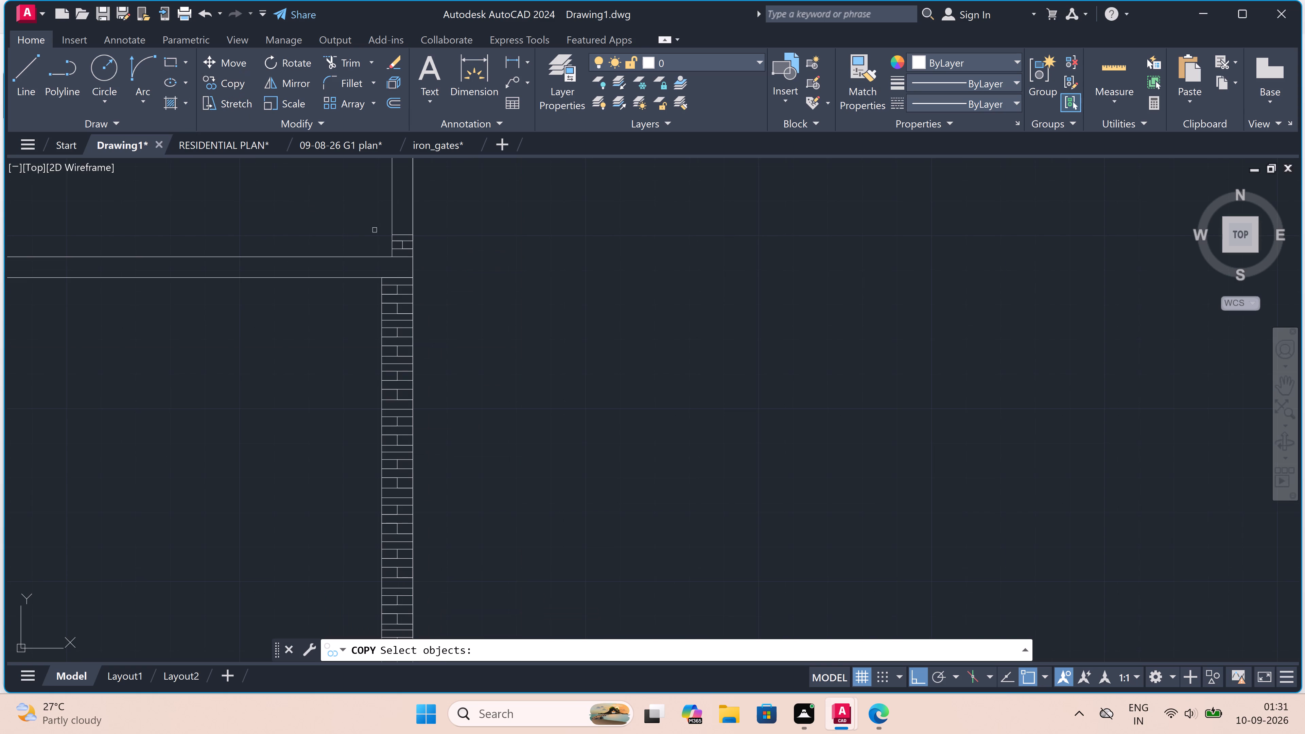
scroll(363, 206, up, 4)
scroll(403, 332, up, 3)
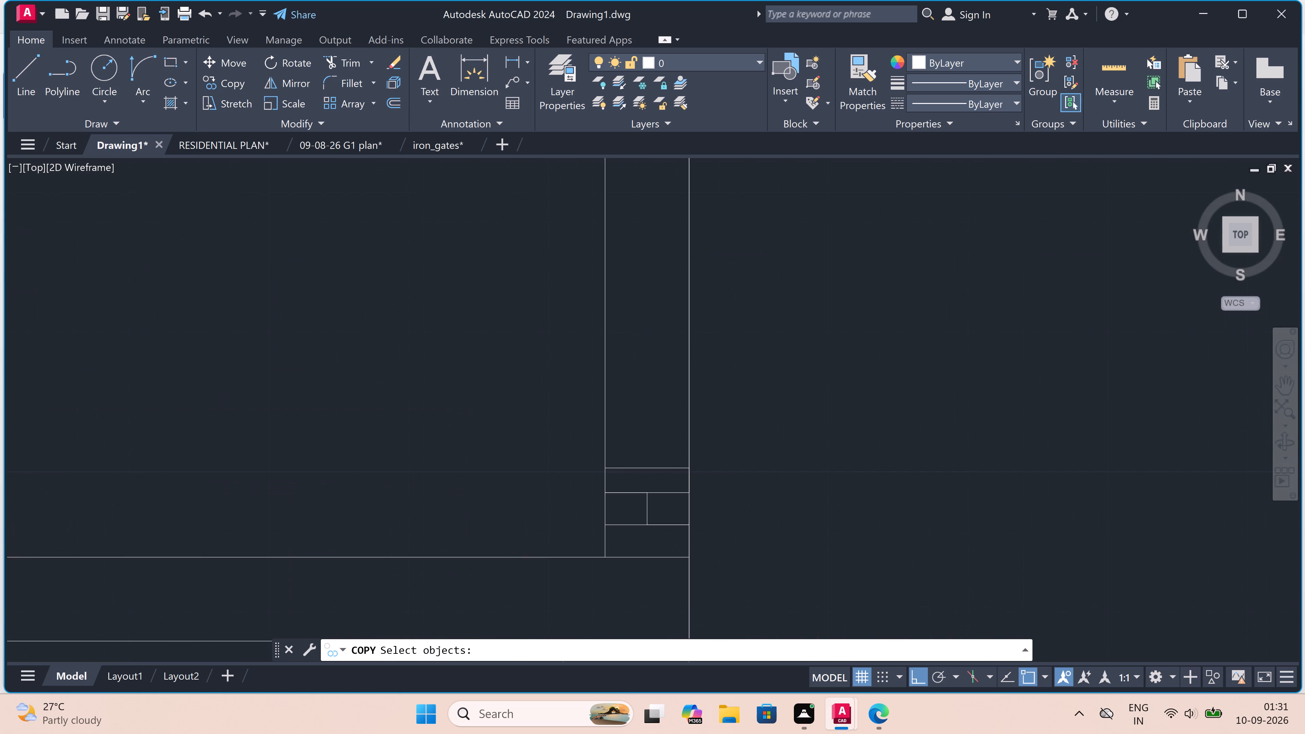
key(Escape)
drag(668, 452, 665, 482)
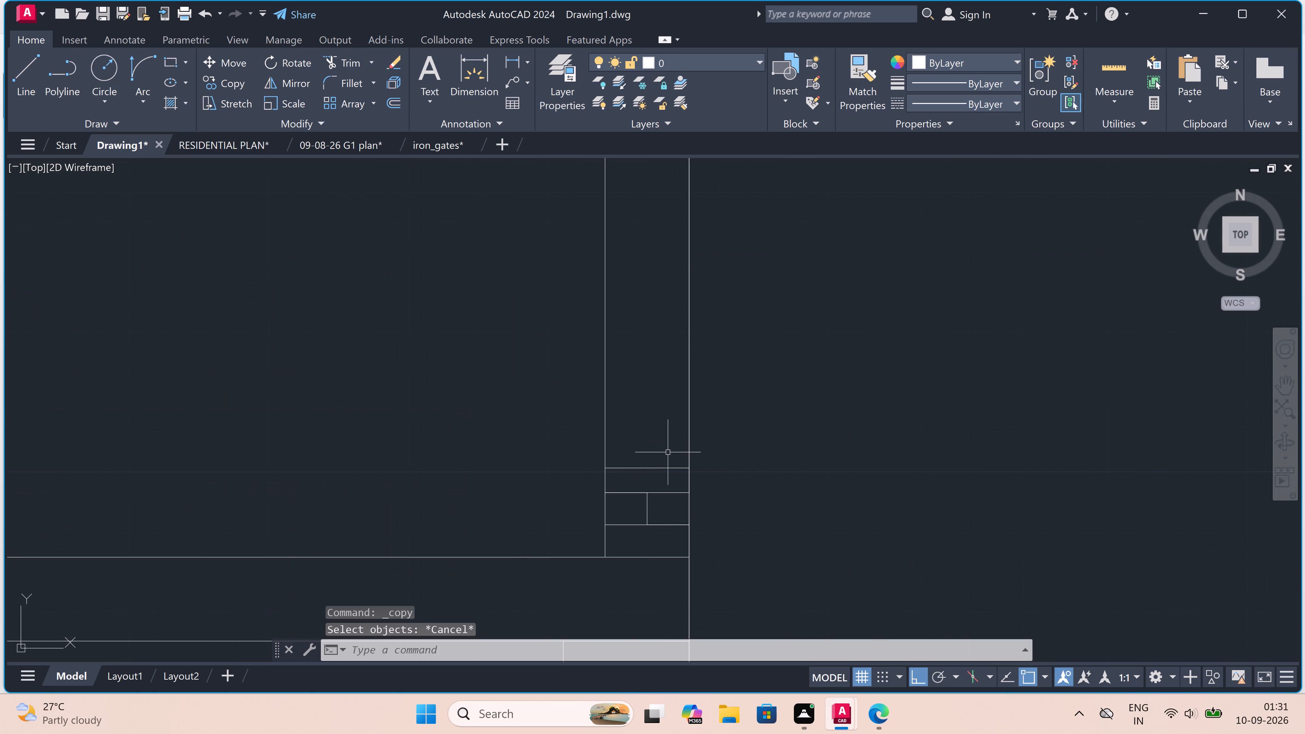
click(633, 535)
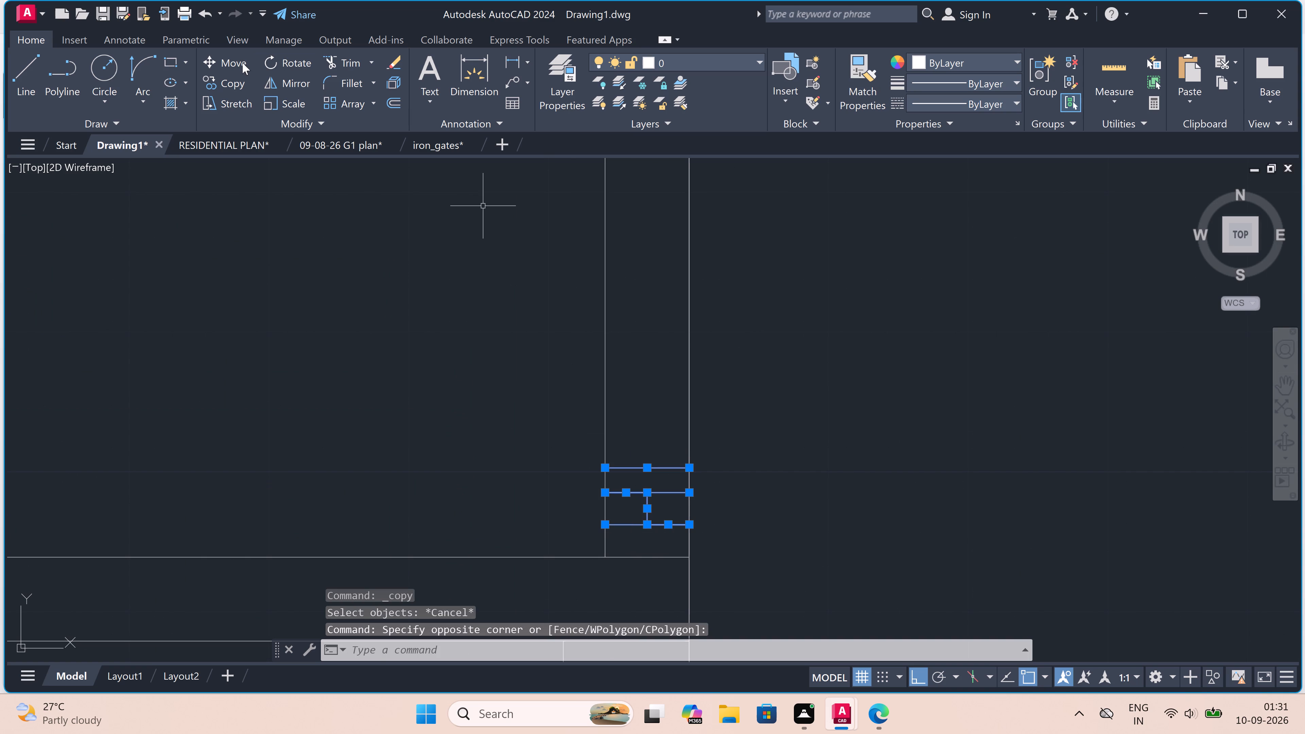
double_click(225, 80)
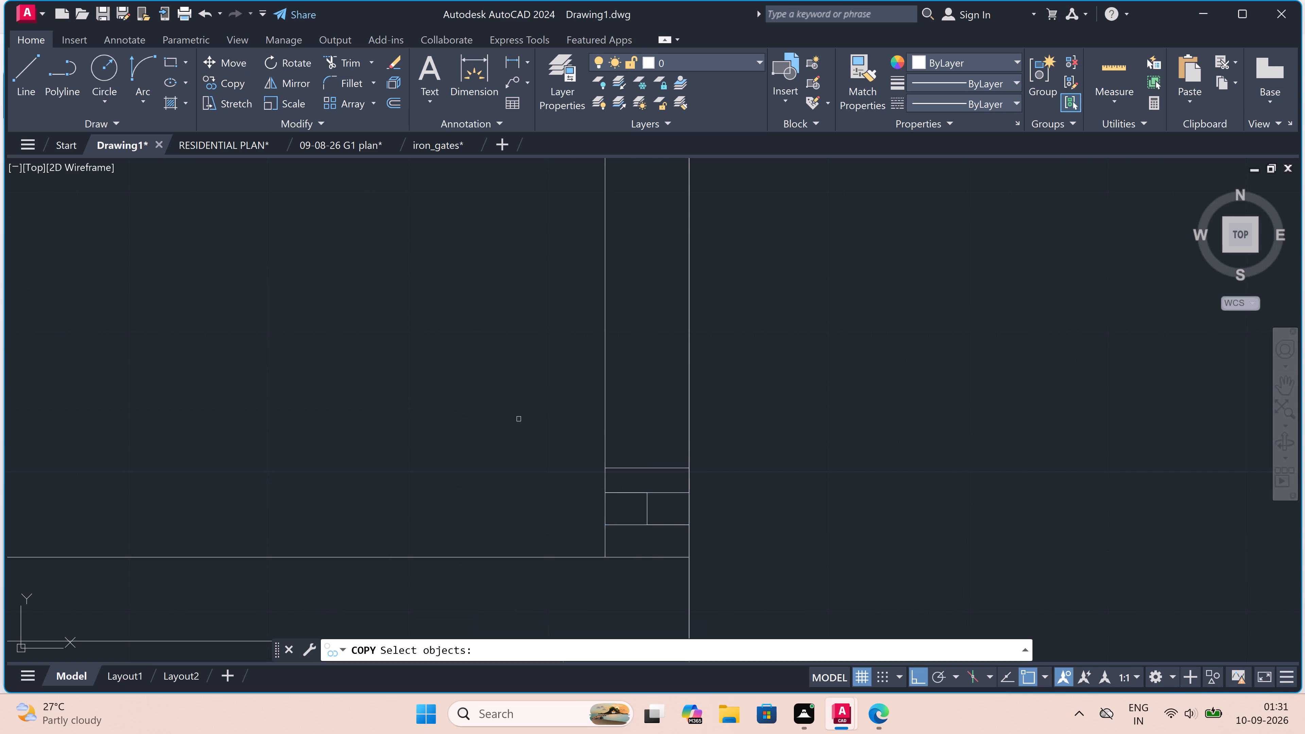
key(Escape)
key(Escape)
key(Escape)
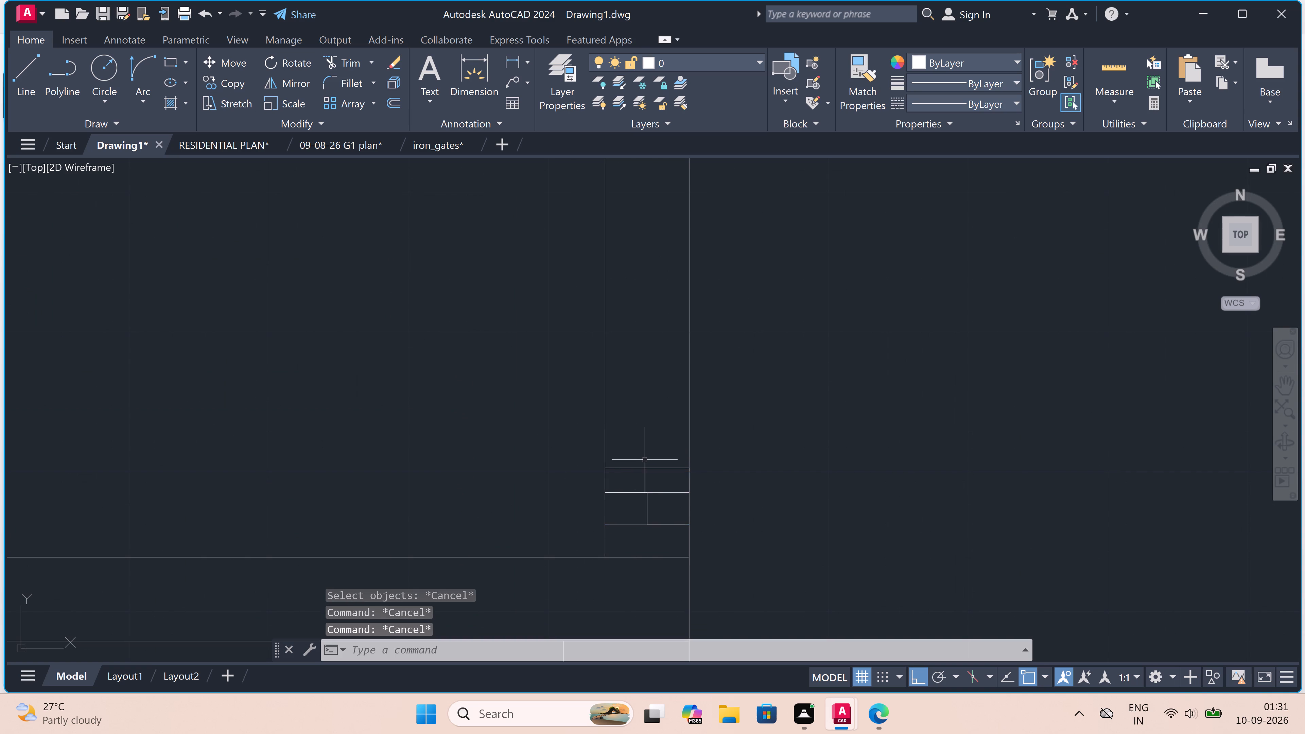
Copy the new brick pattern up the section's right parapet wall, stacking six copies above the original to just below the top edge.
click(662, 461)
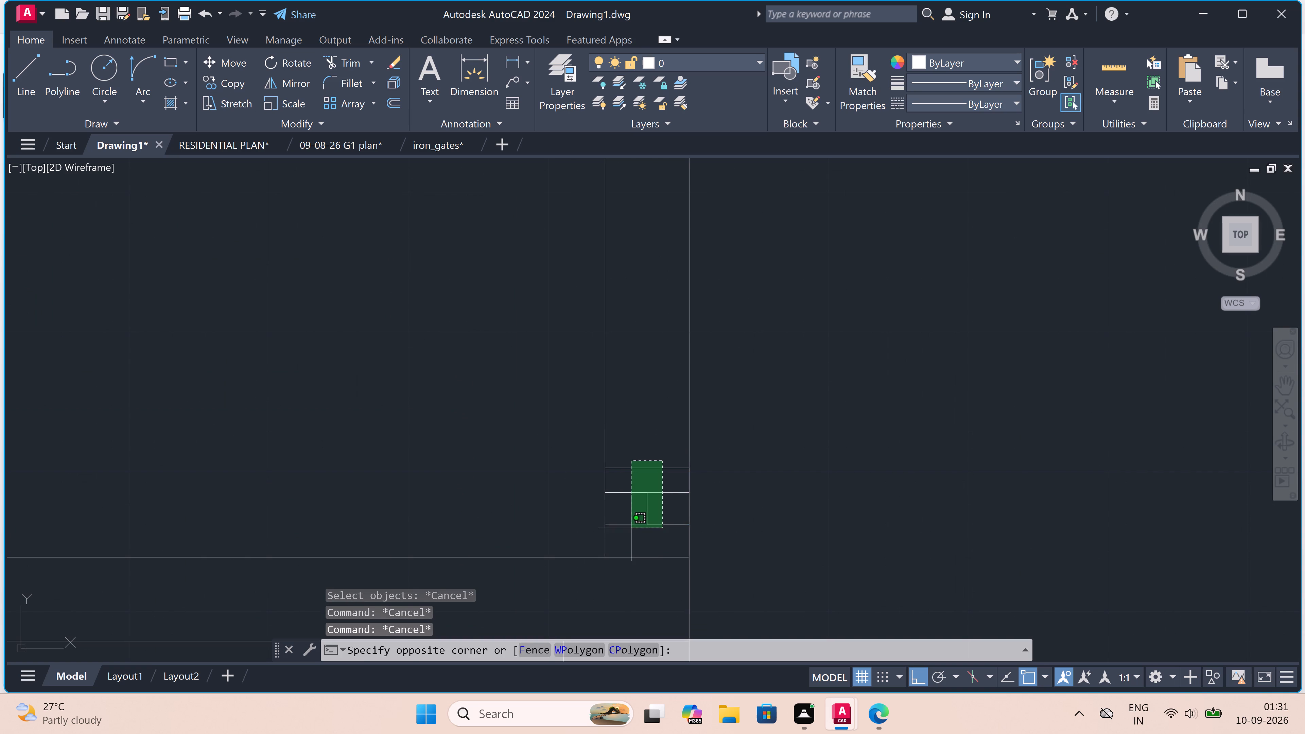
click(629, 533)
click(235, 78)
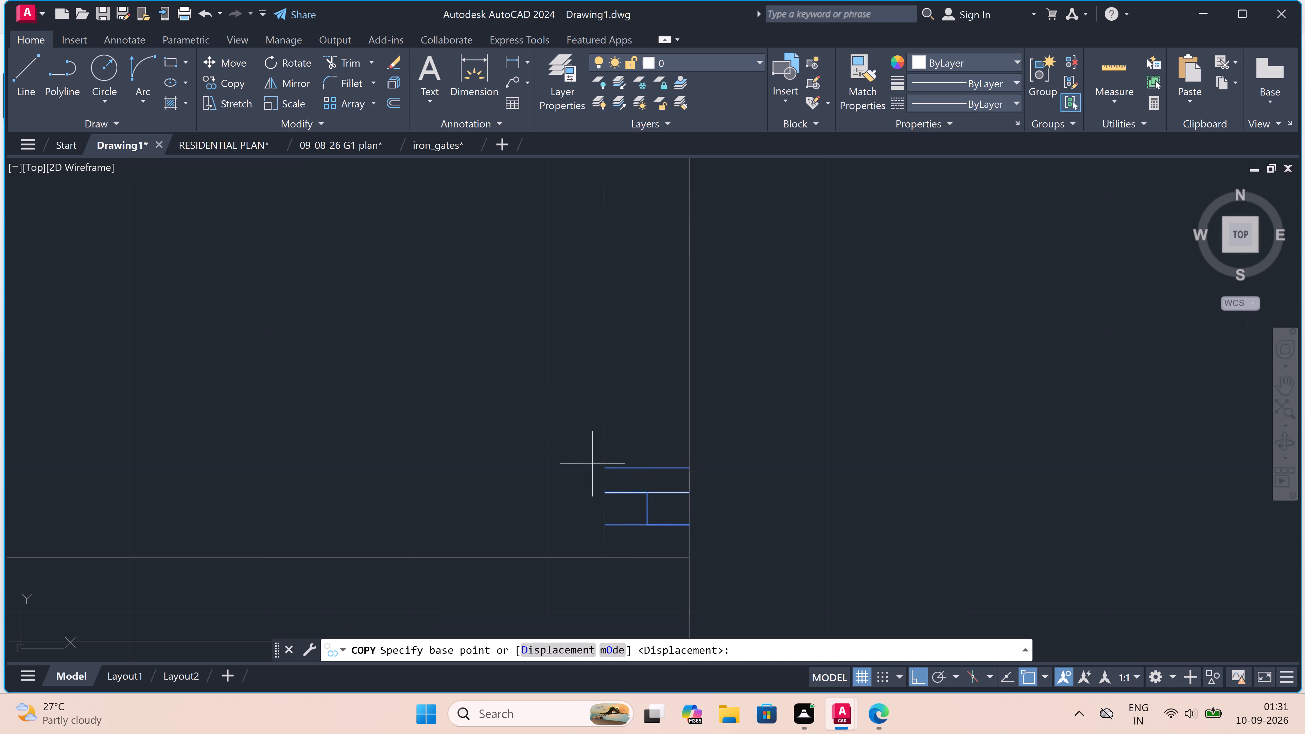
click(607, 465)
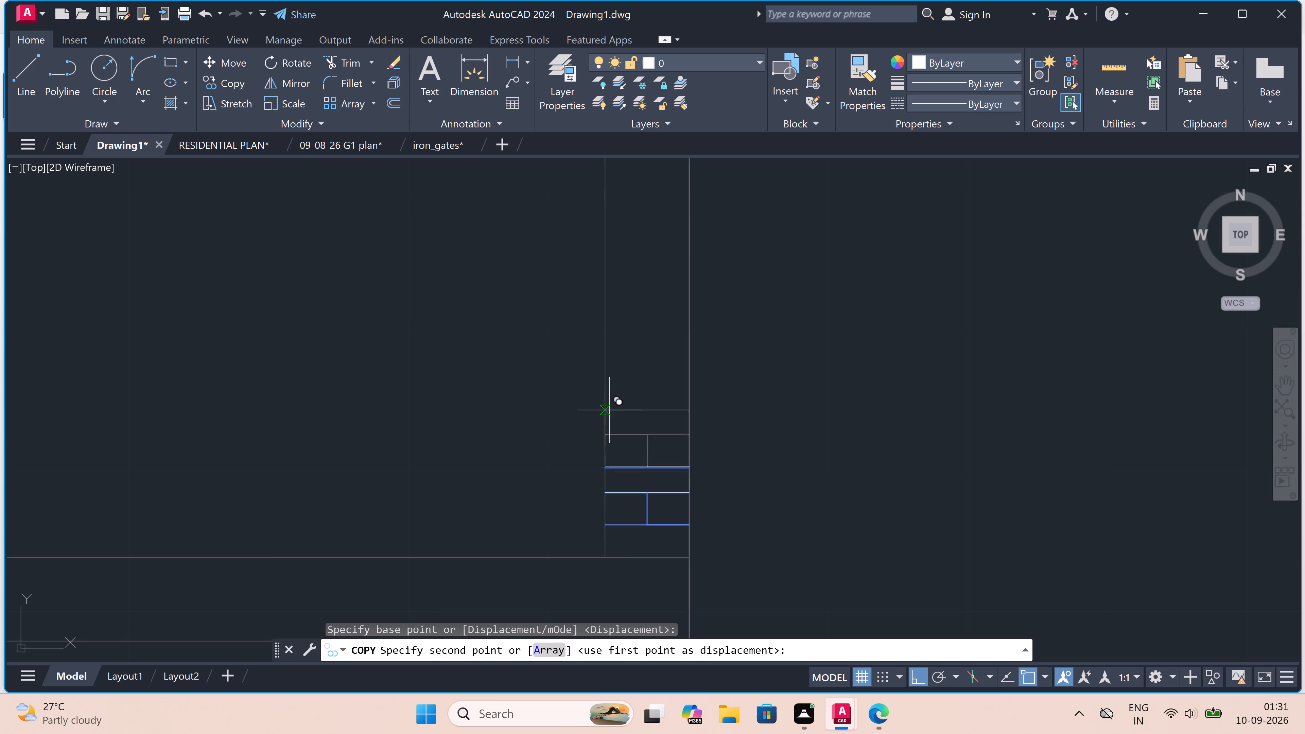
click(613, 385)
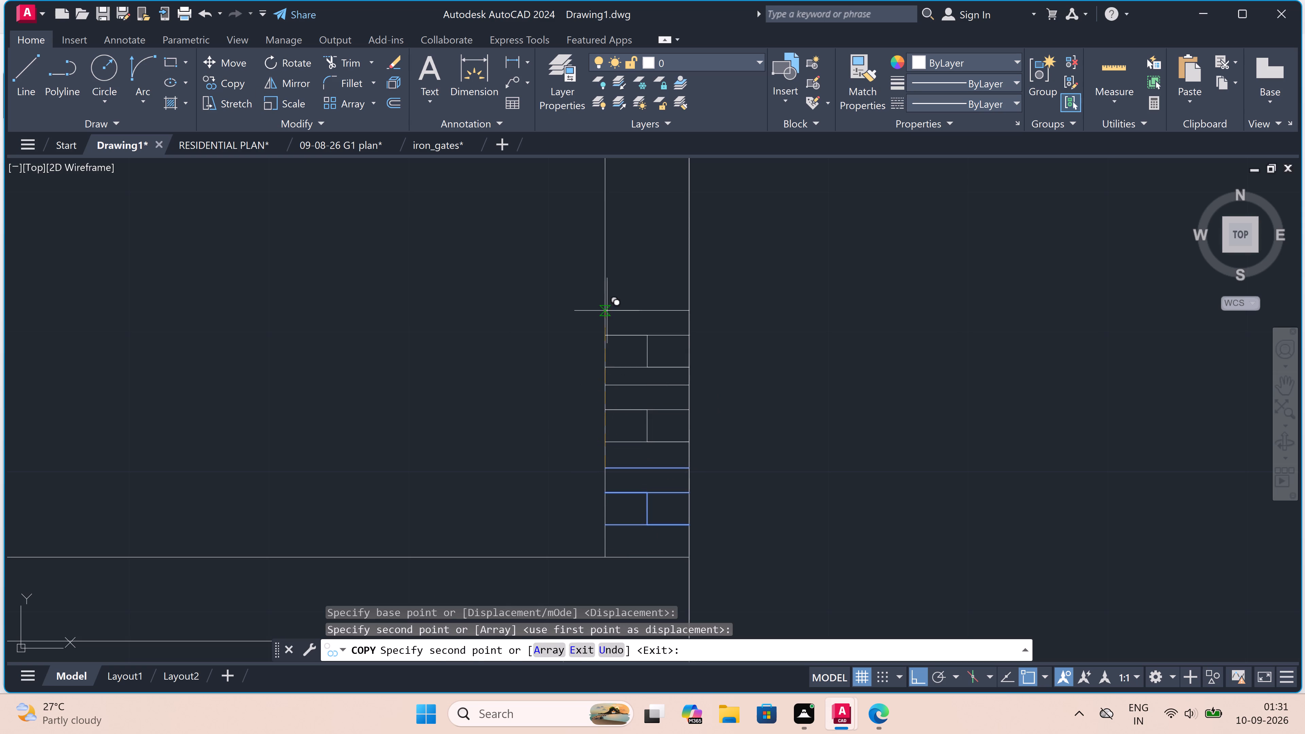
click(608, 297)
scroll(608, 297, down, 5)
scroll(605, 276, up, 3)
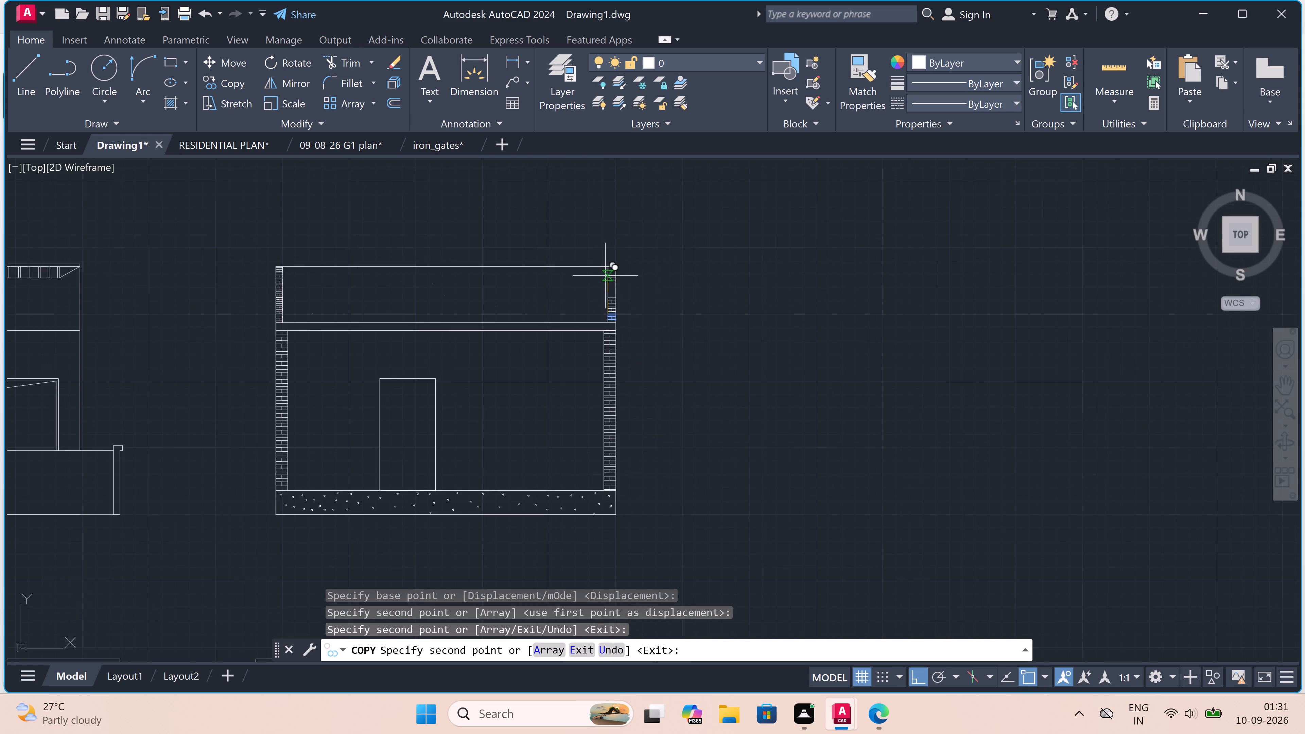
scroll(605, 276, up, 1)
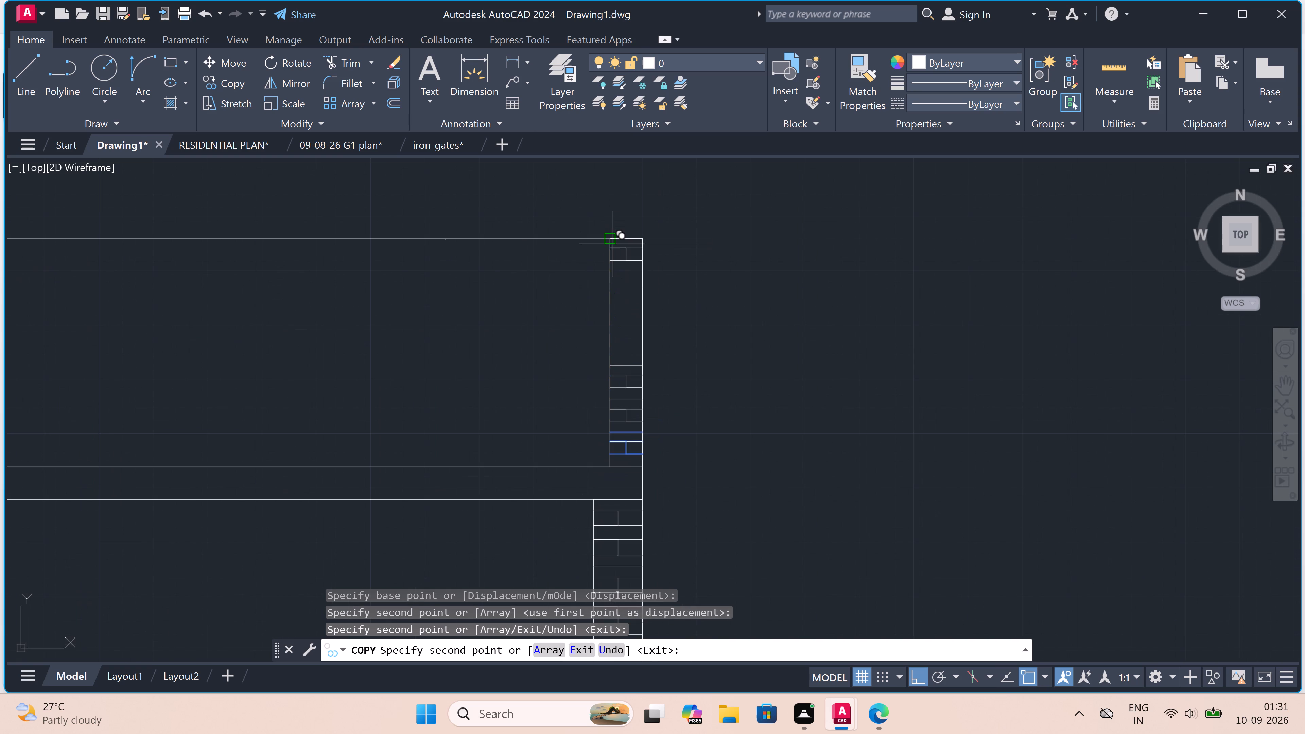
click(610, 334)
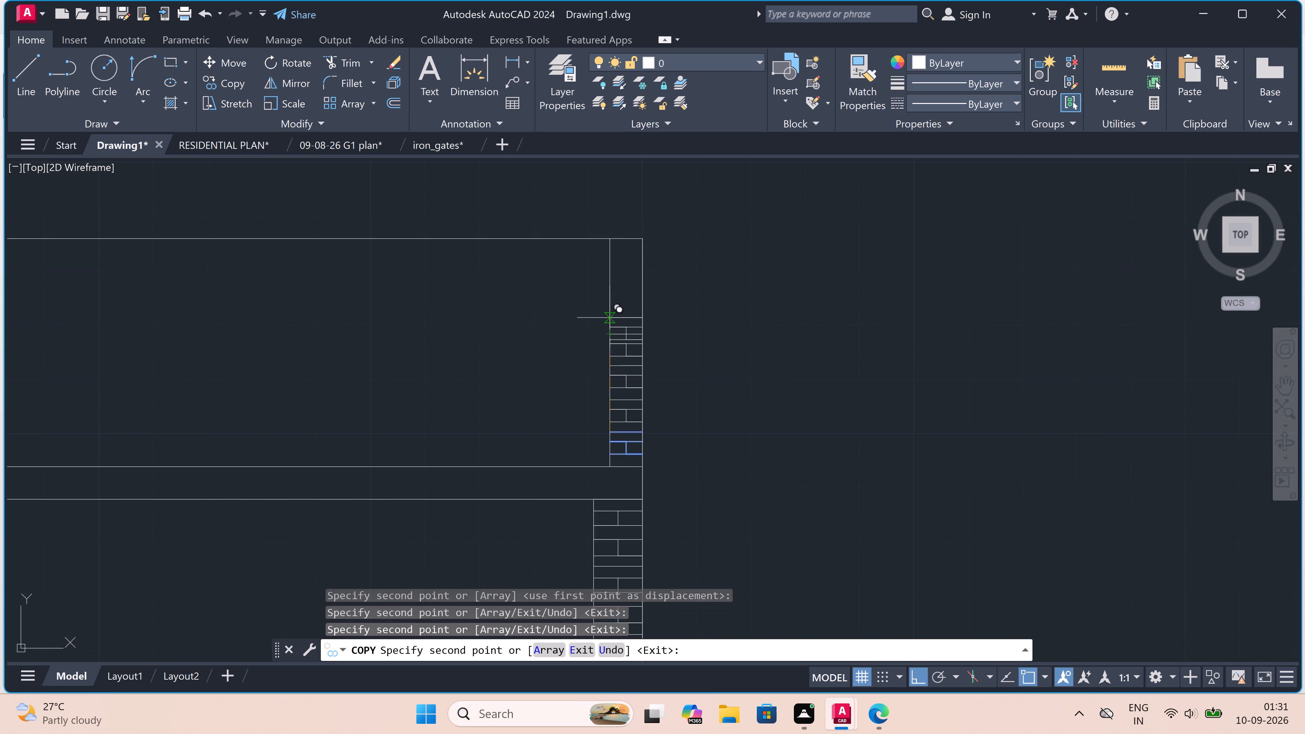
click(610, 304)
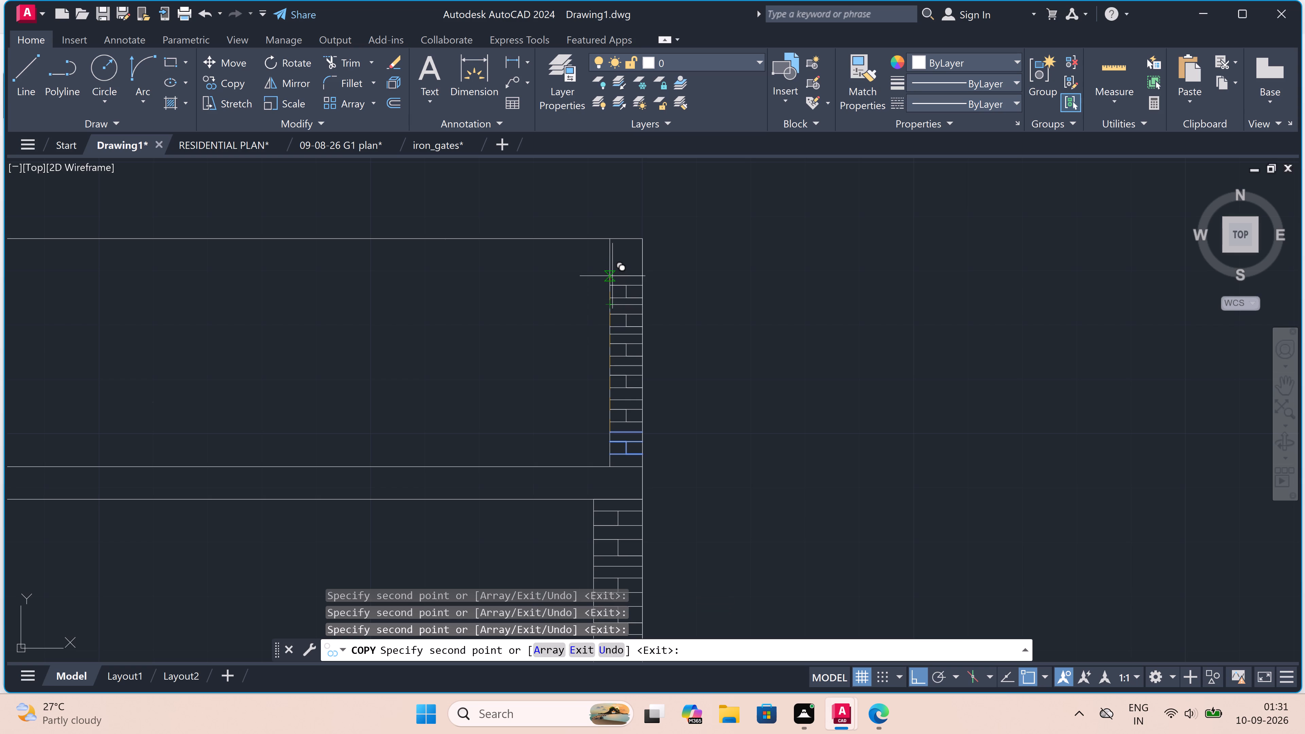
click(612, 275)
scroll(612, 247, up, 4)
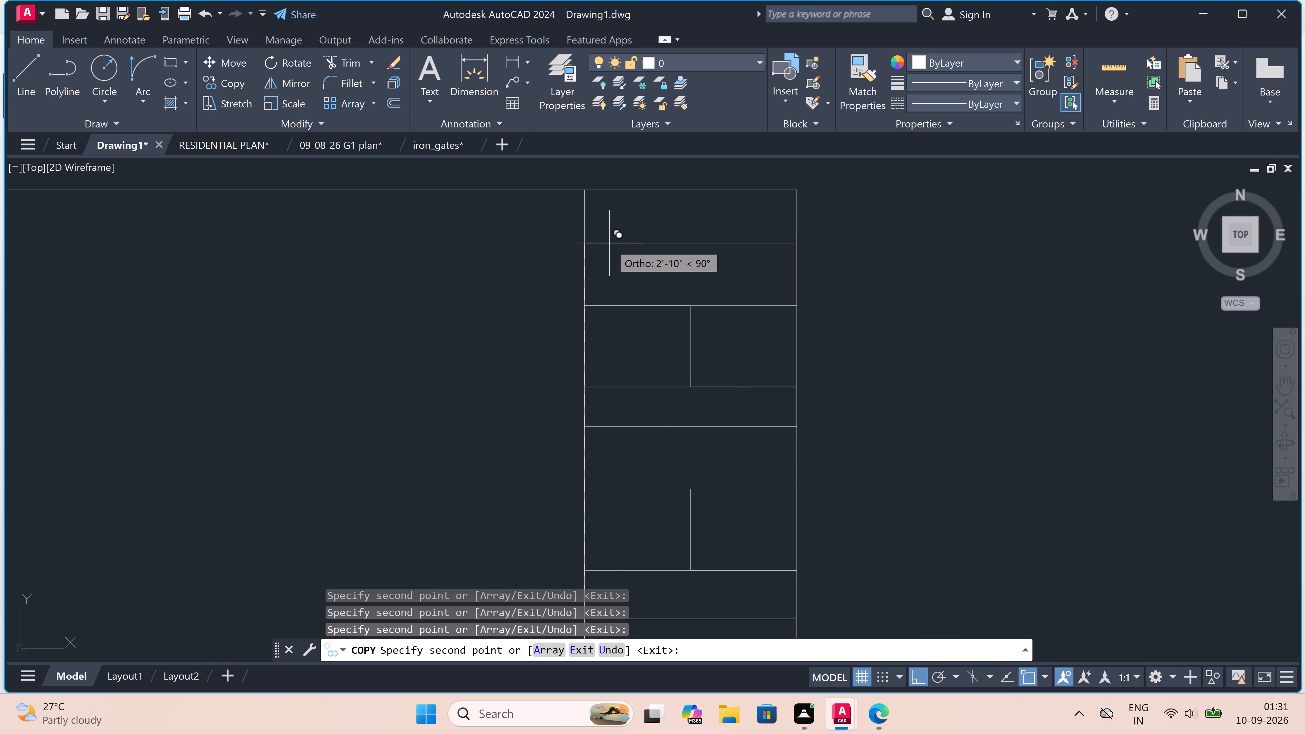
double_click(607, 231)
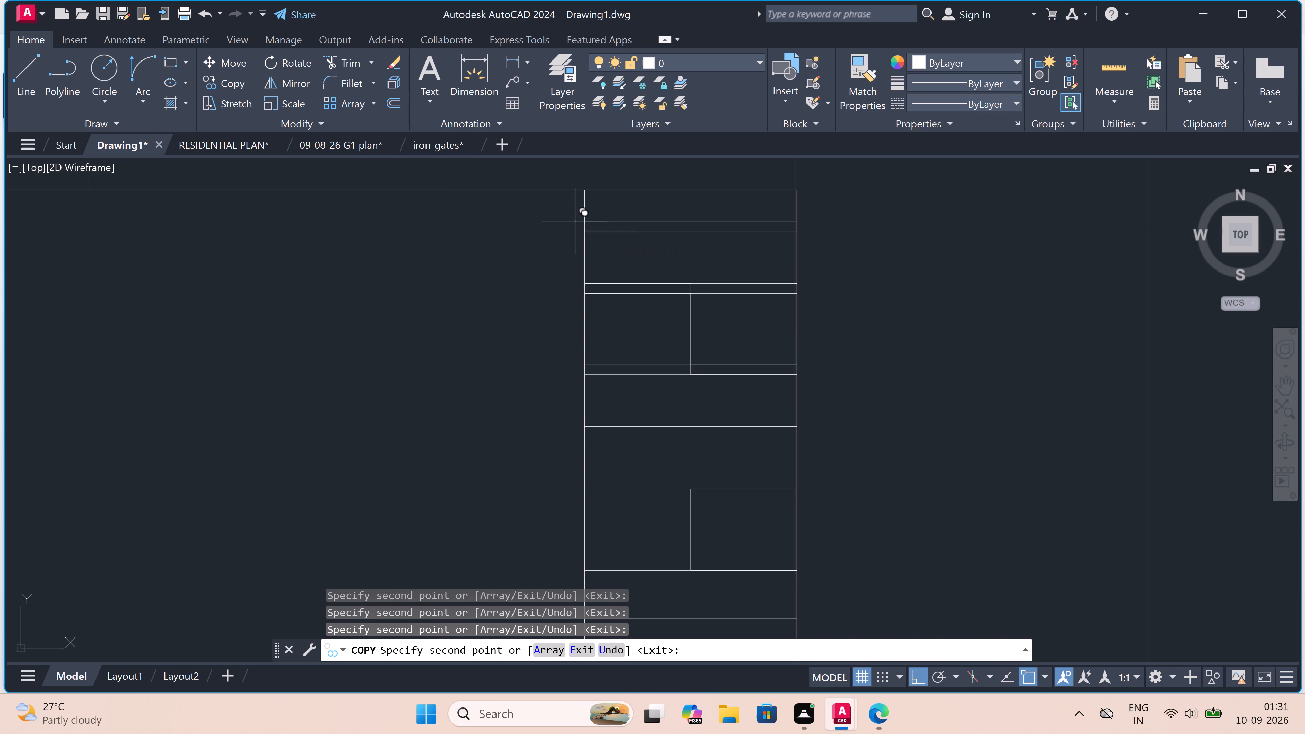
key(Escape)
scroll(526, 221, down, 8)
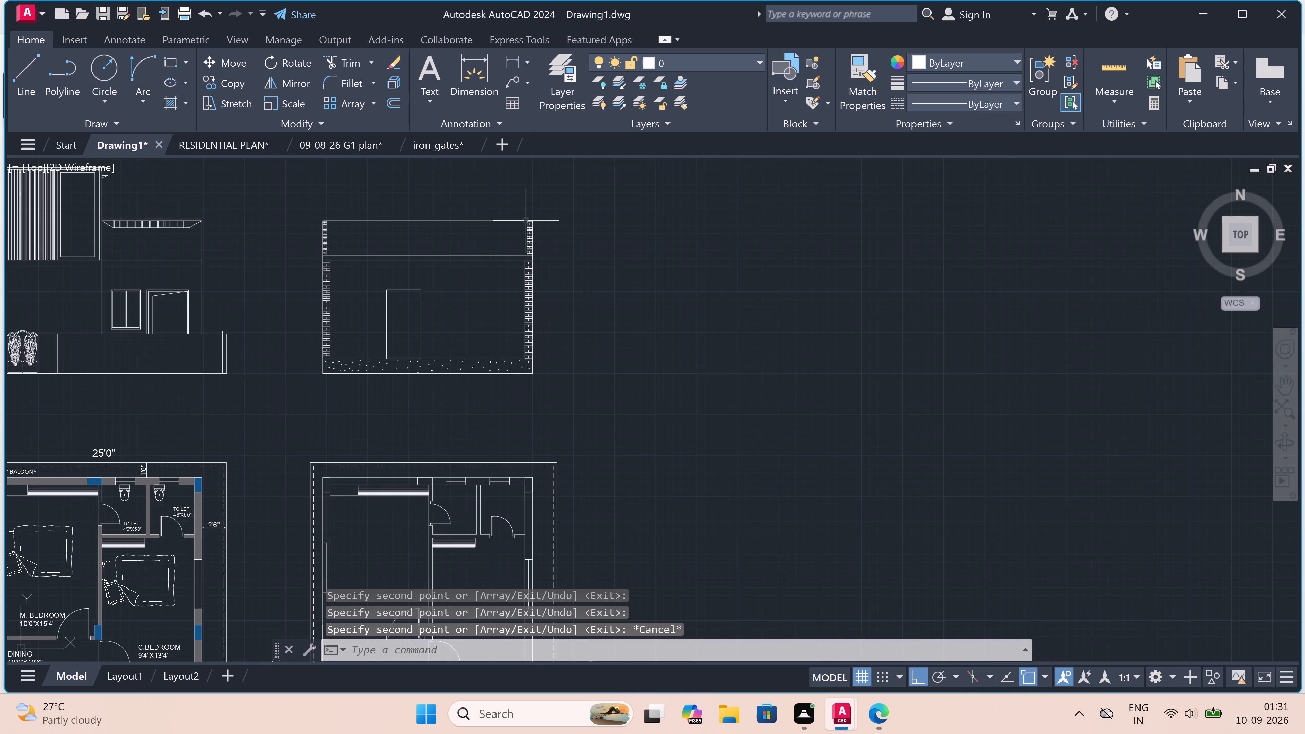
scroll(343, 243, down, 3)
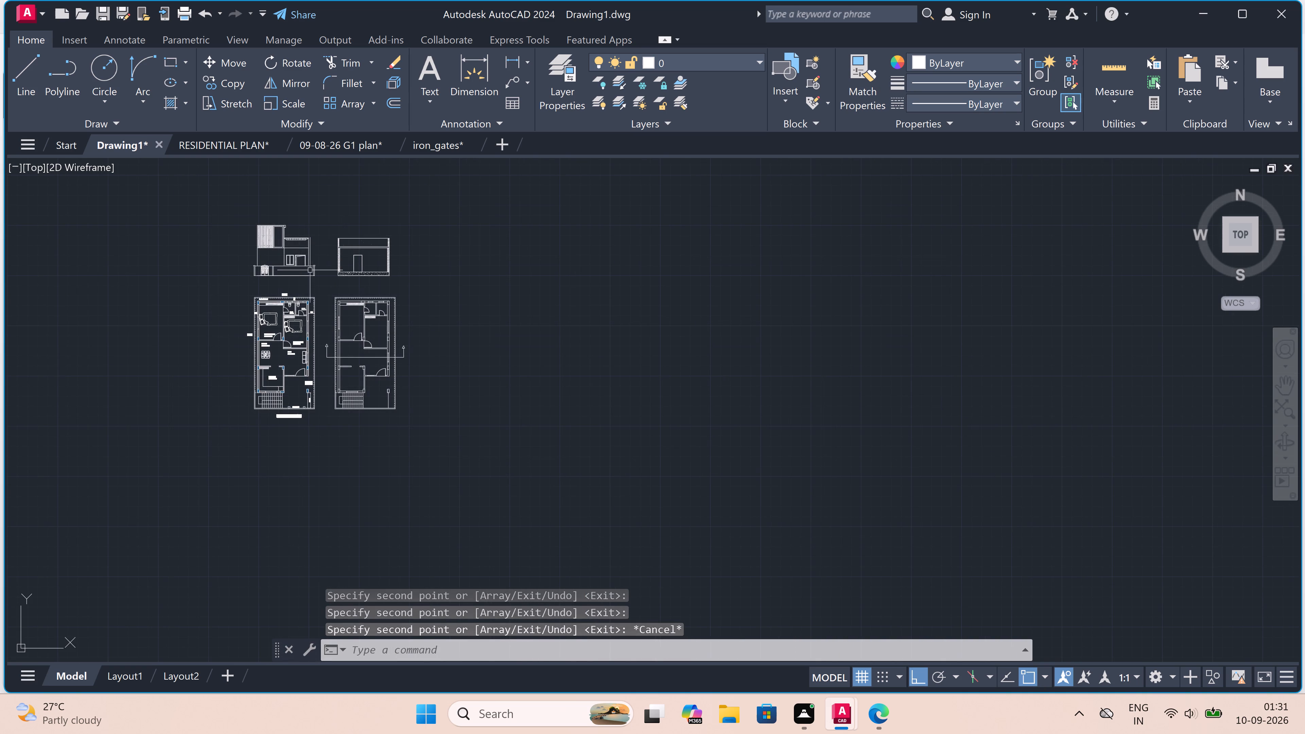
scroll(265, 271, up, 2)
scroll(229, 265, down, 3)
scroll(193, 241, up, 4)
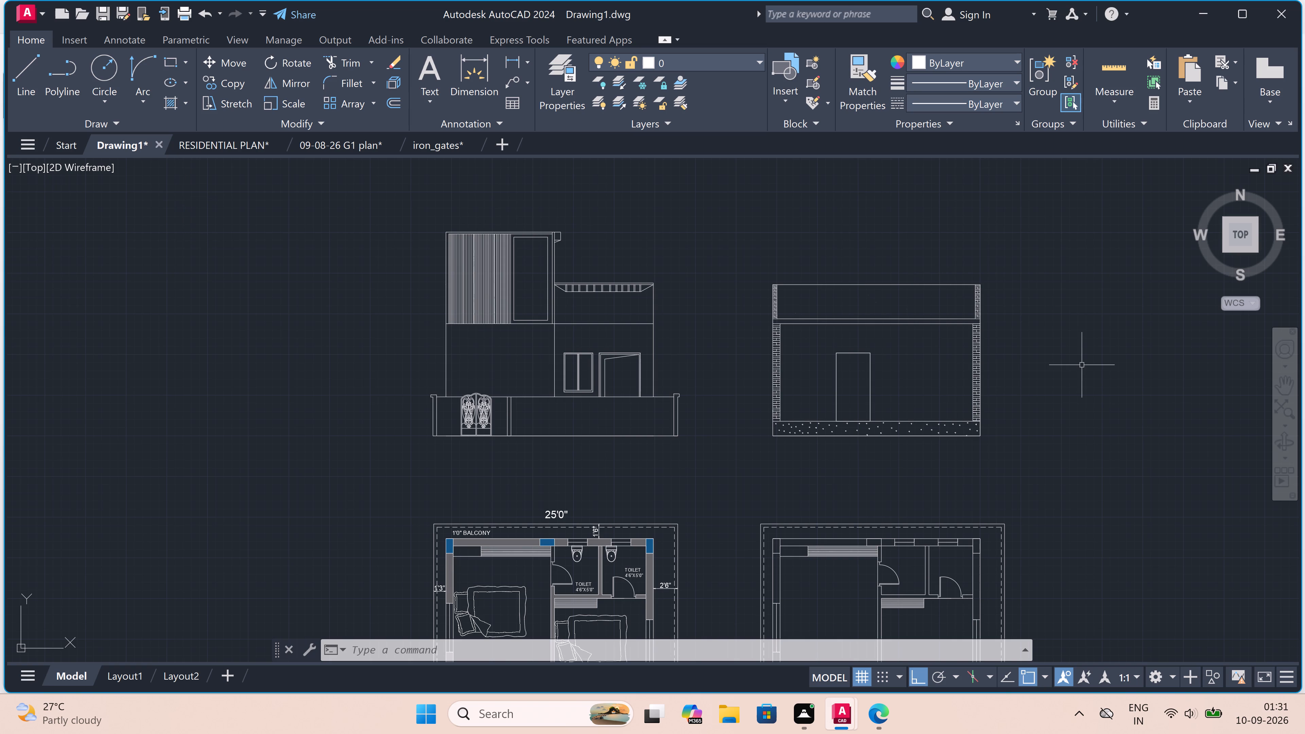
Minimize the AutoCAD window.
click(1209, 13)
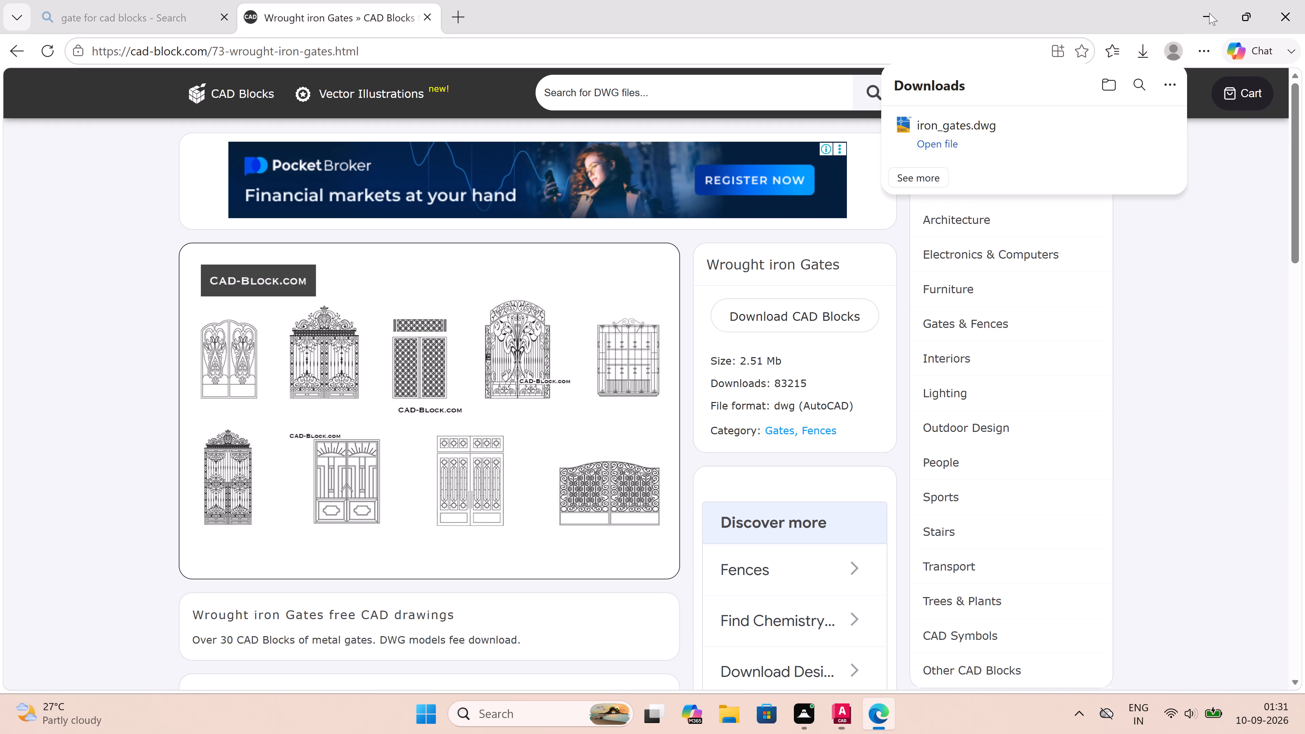
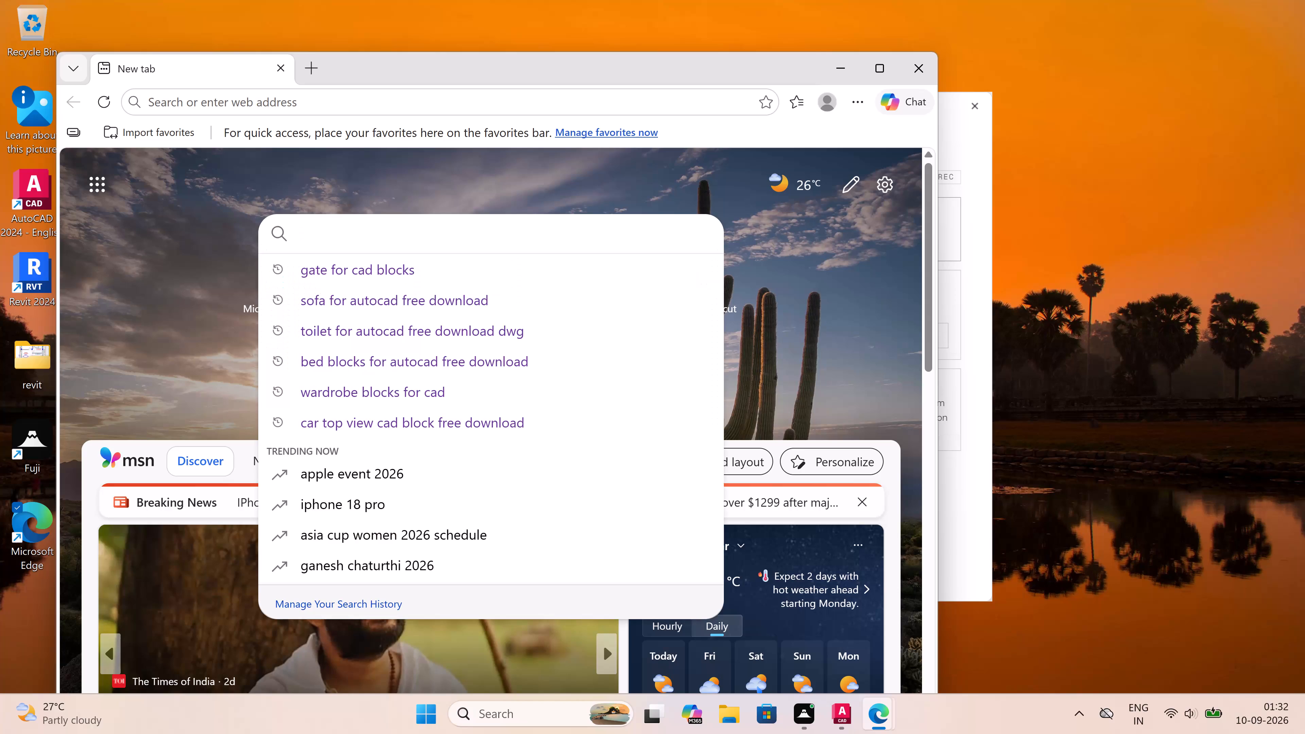
Search the web for "god sivaya cad blocks free download".
text(god)
key(space)
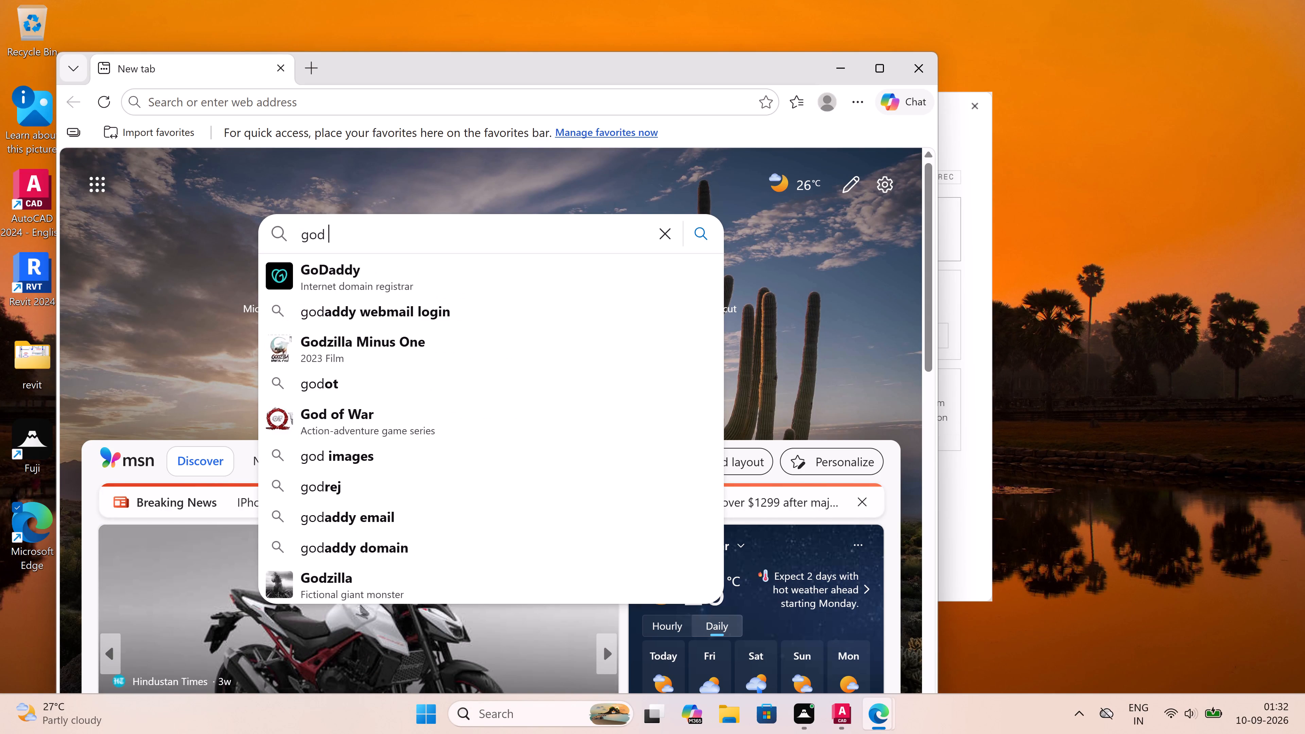
text(sivaya)
key(space)
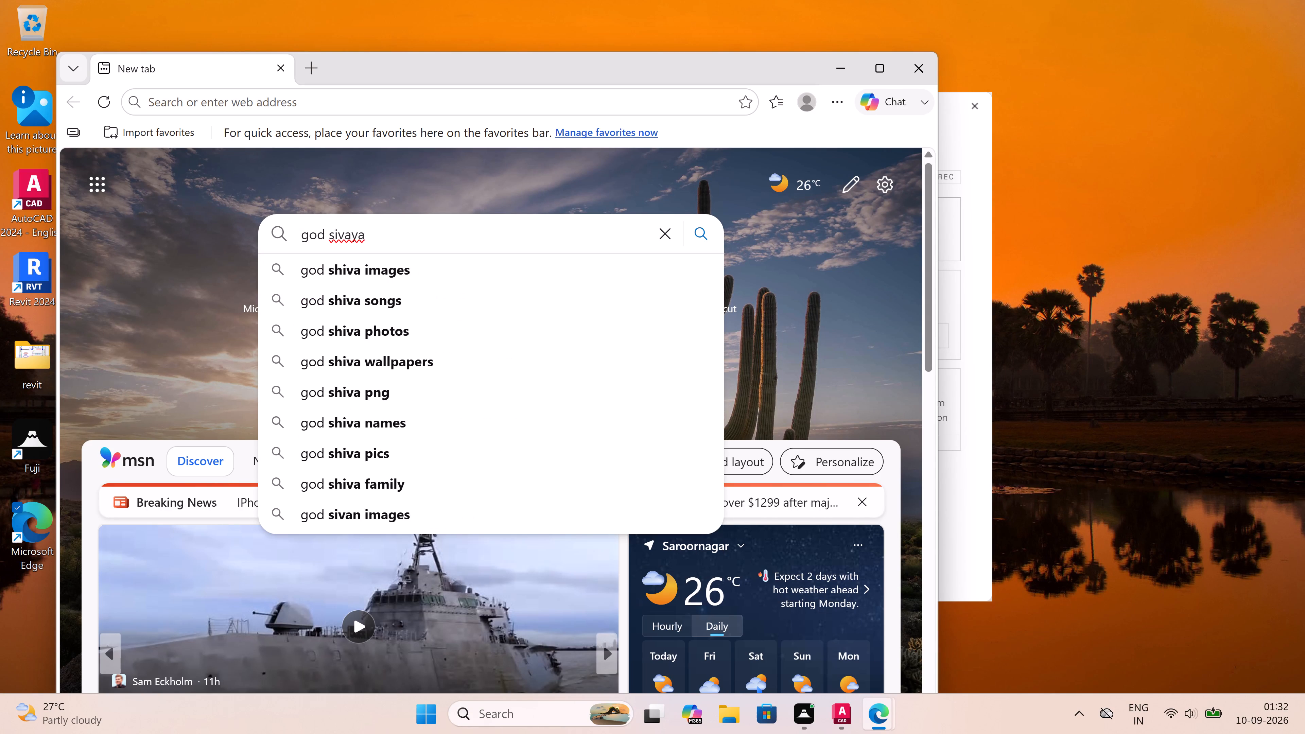
text(cad blocks)
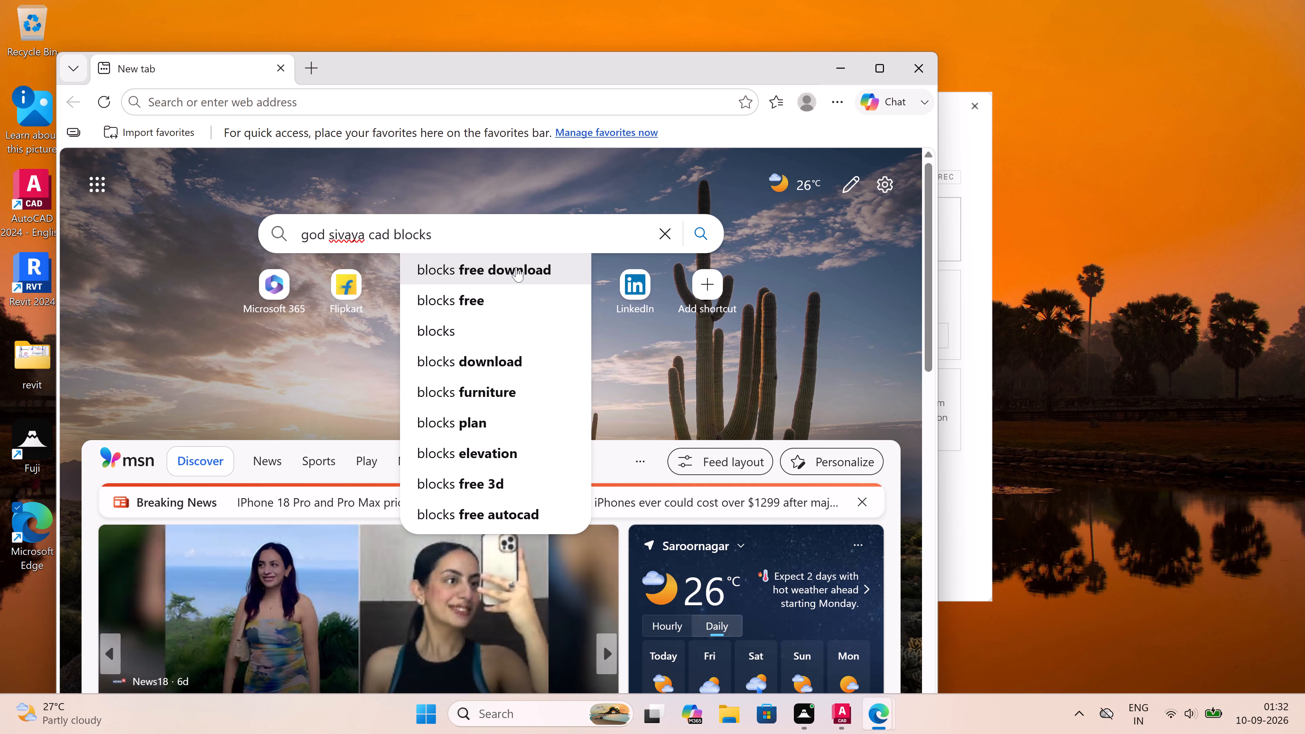
click(516, 267)
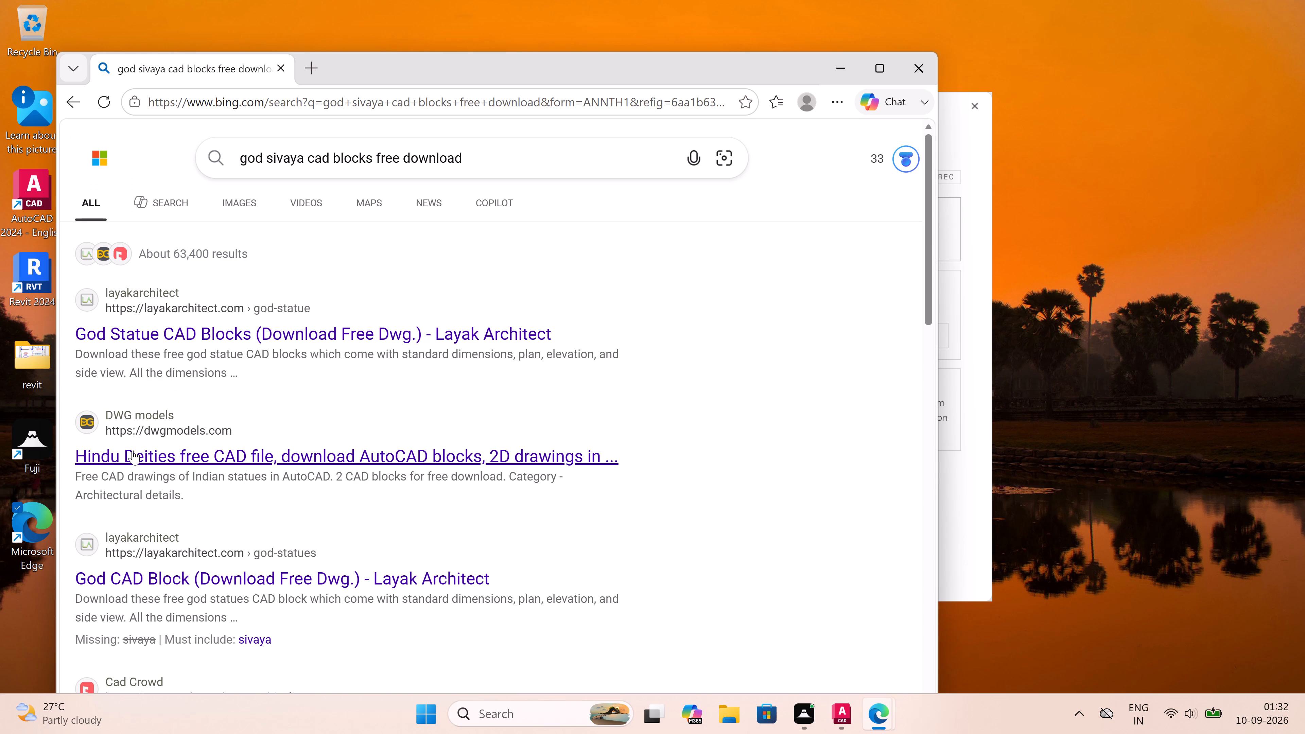
Examine the DWG models Hindu Deities page for a suitable statue block, and return to the search results.
double_click(376, 453)
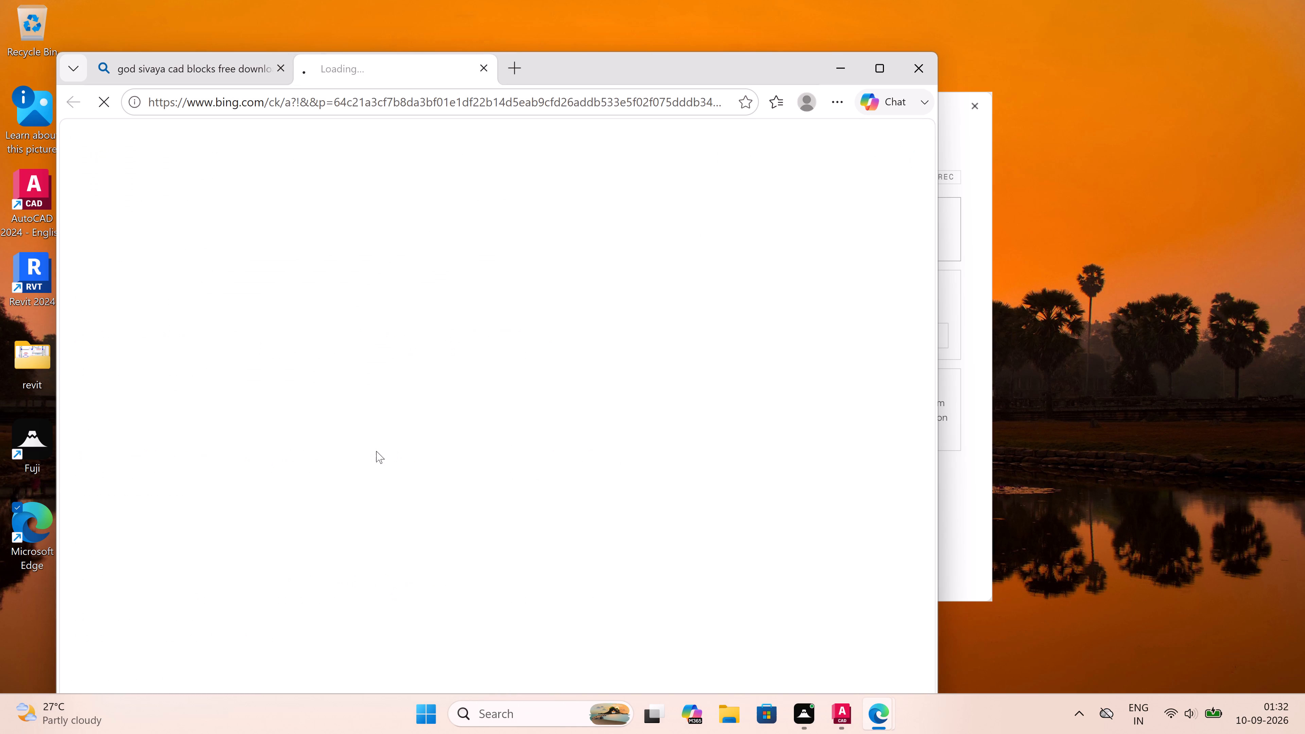
scroll(409, 332, down, 1)
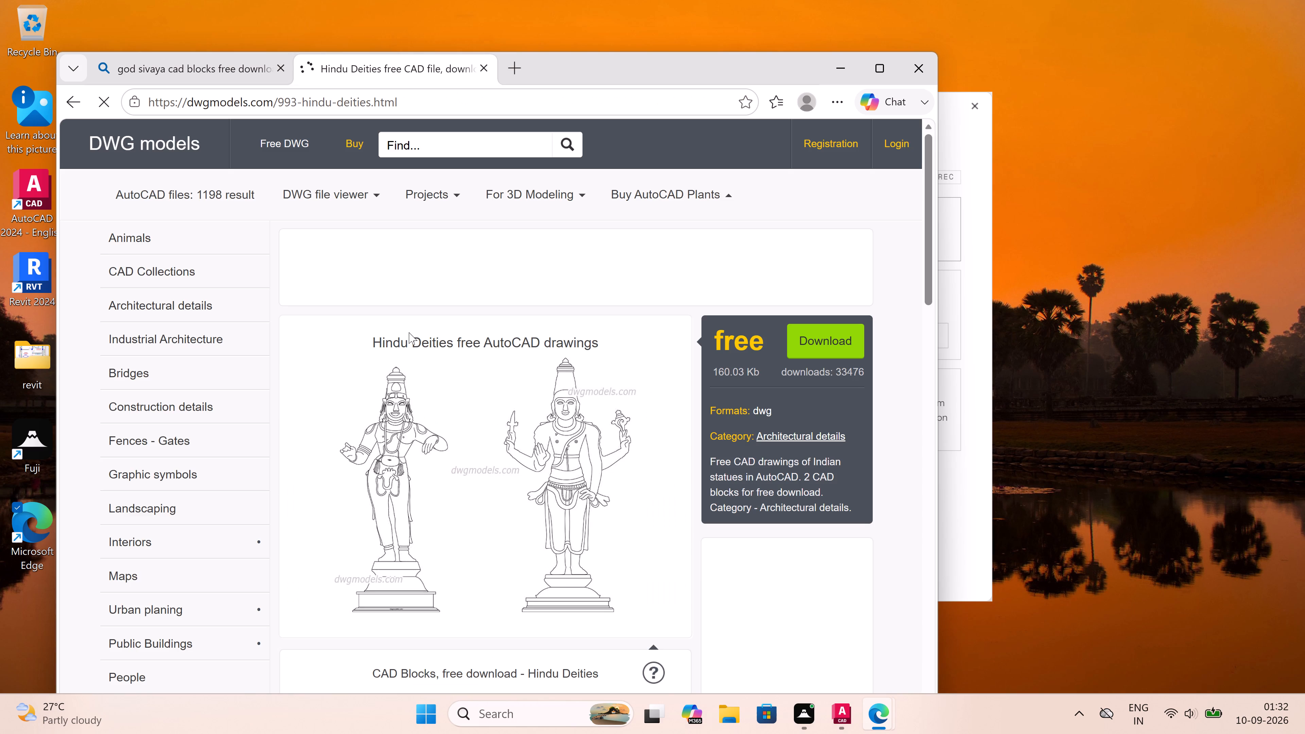
scroll(409, 332, down, 9)
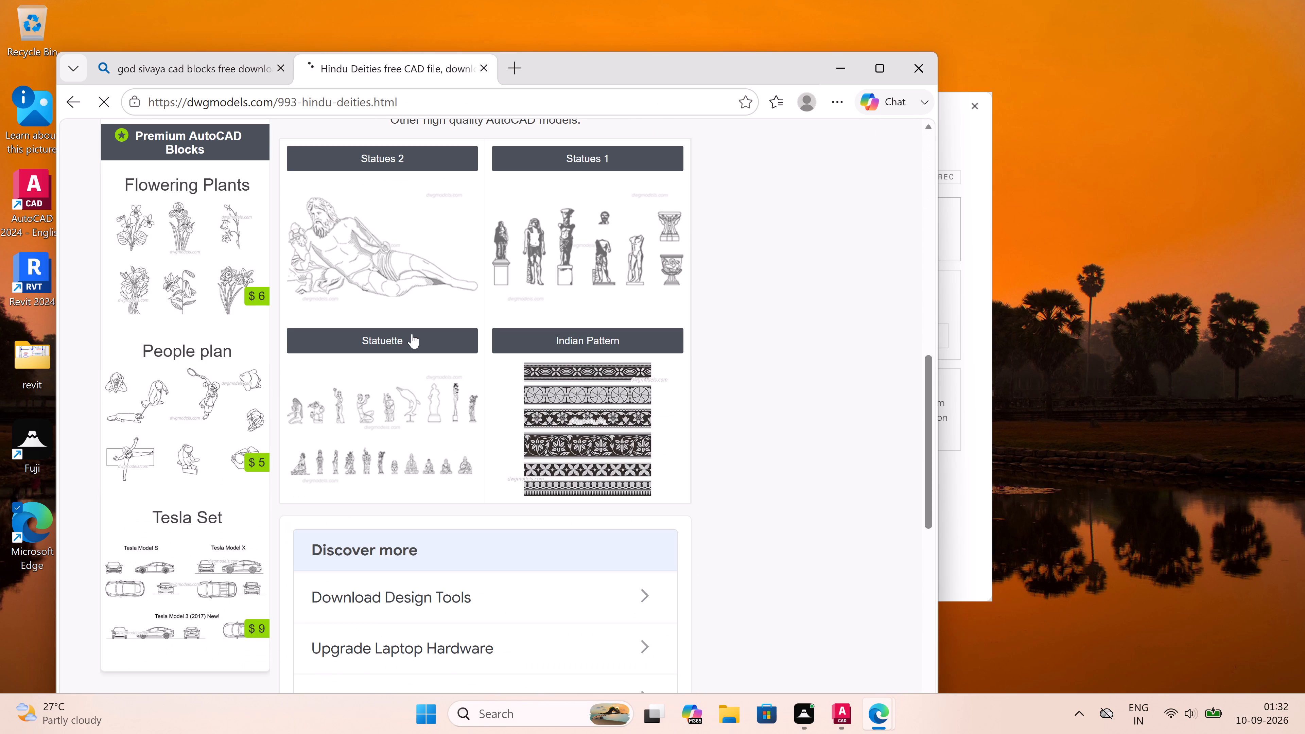
scroll(404, 345, down, 2)
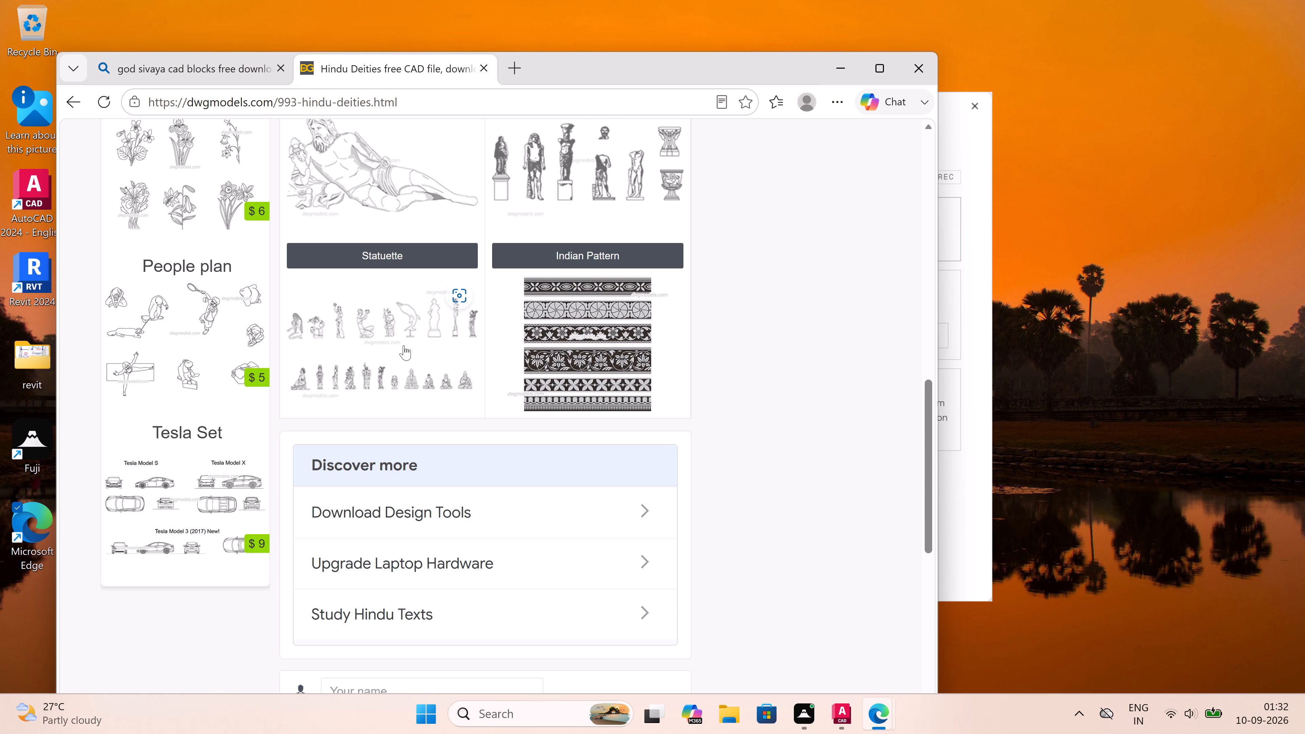
scroll(404, 345, down, 11)
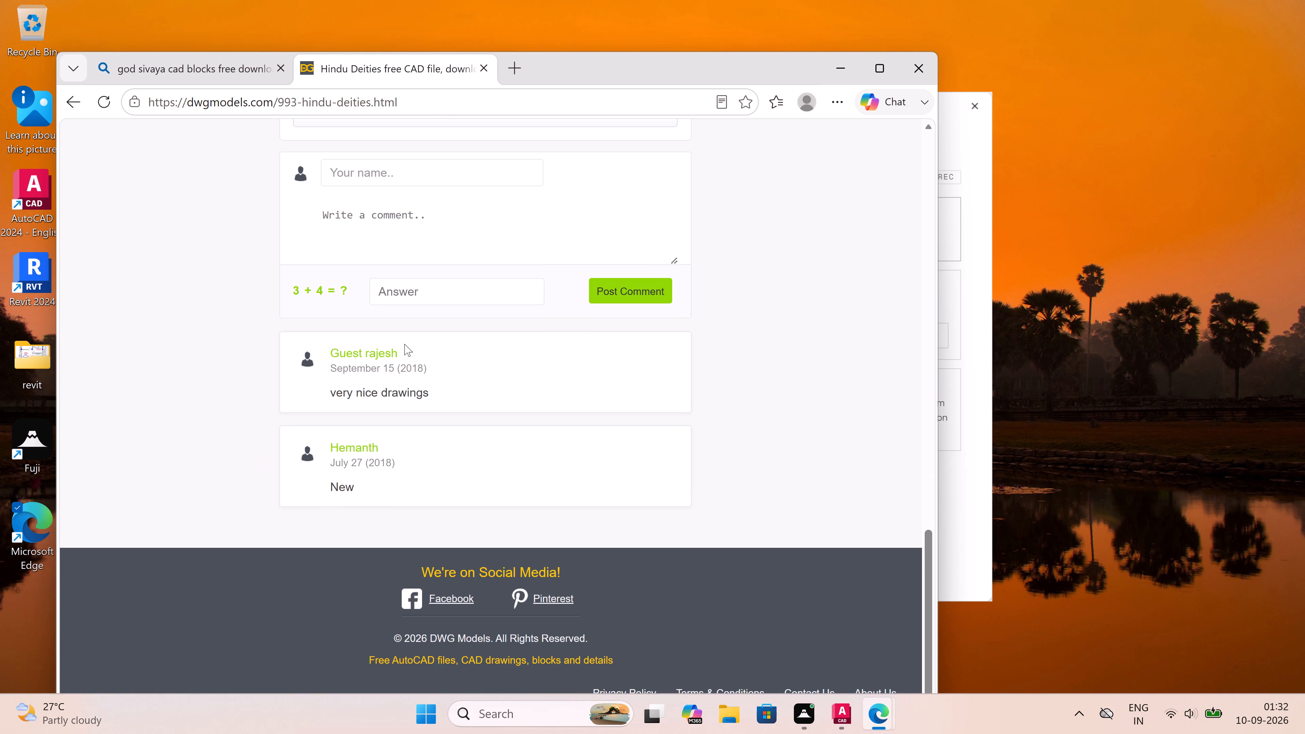
scroll(404, 344, up, 10)
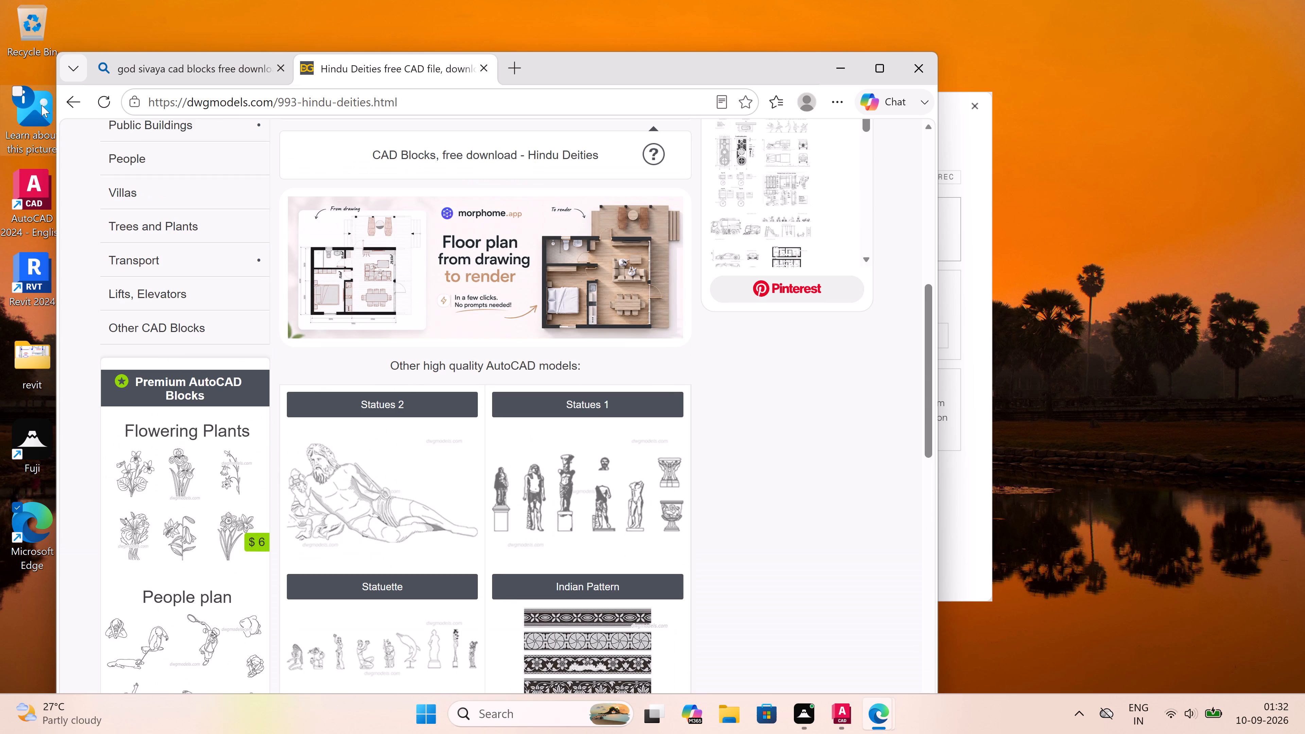
click(70, 101)
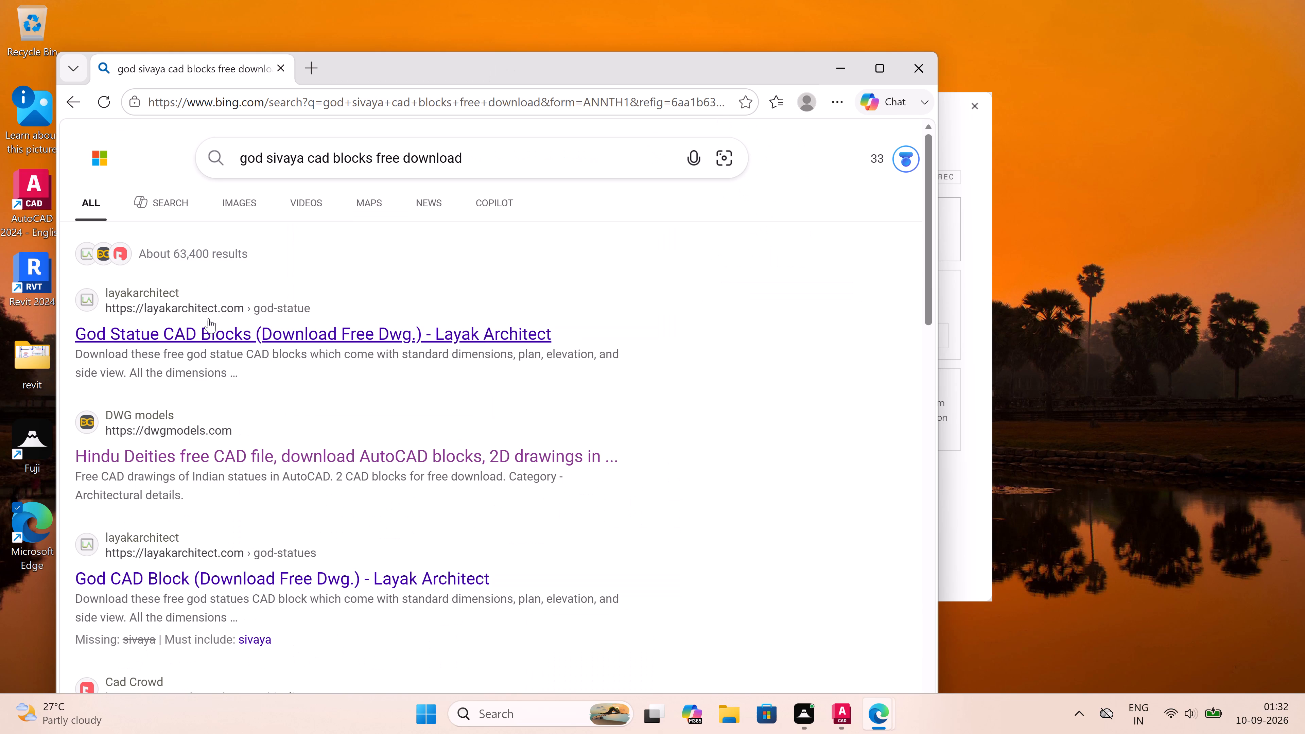
Open Layak Architect's God CAD Block page from the god-statues search result and view its deity drawings.
scroll(184, 442, down, 2)
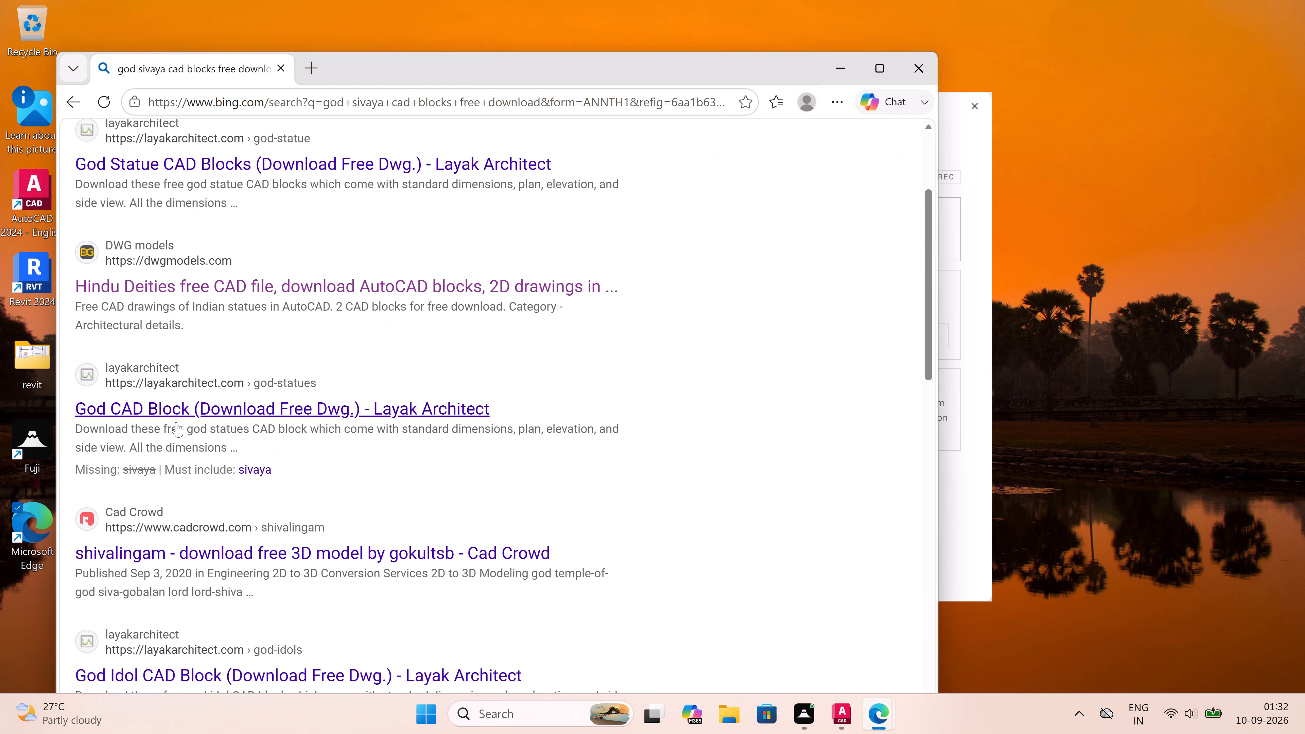
triple_click(174, 410)
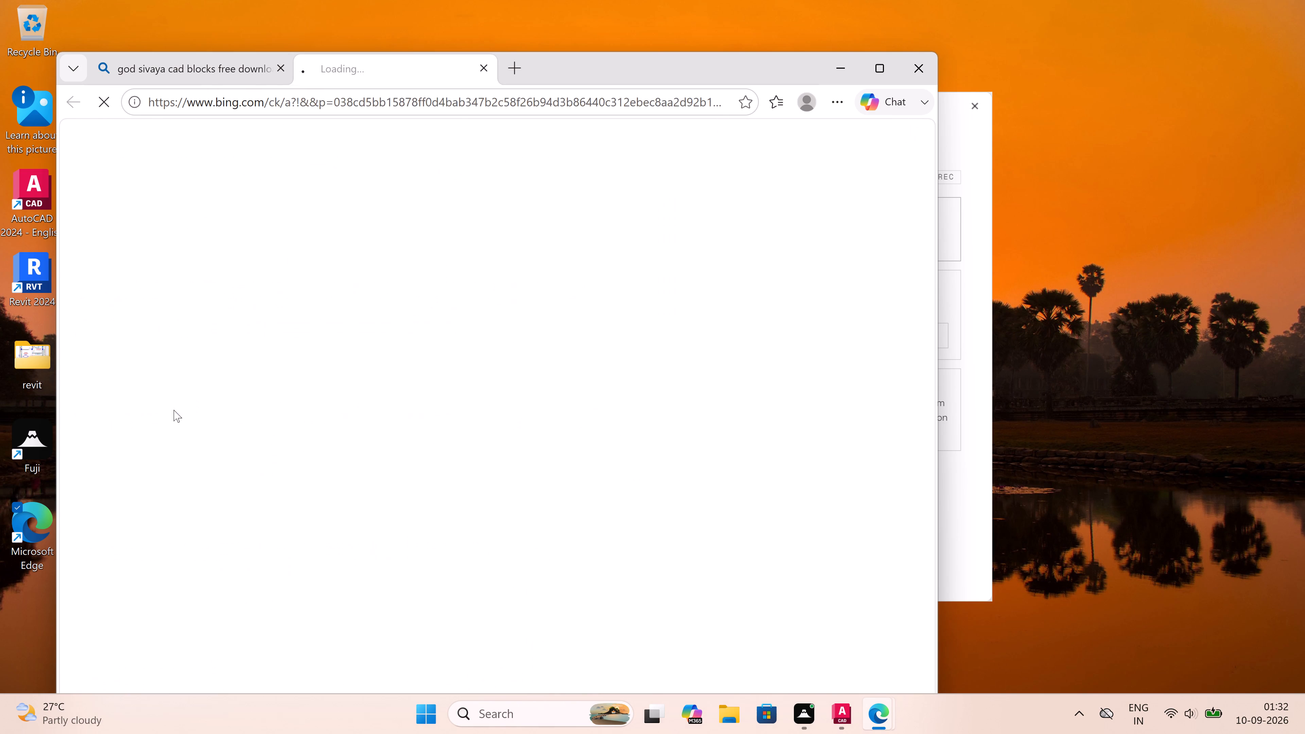
scroll(397, 361, down, 2)
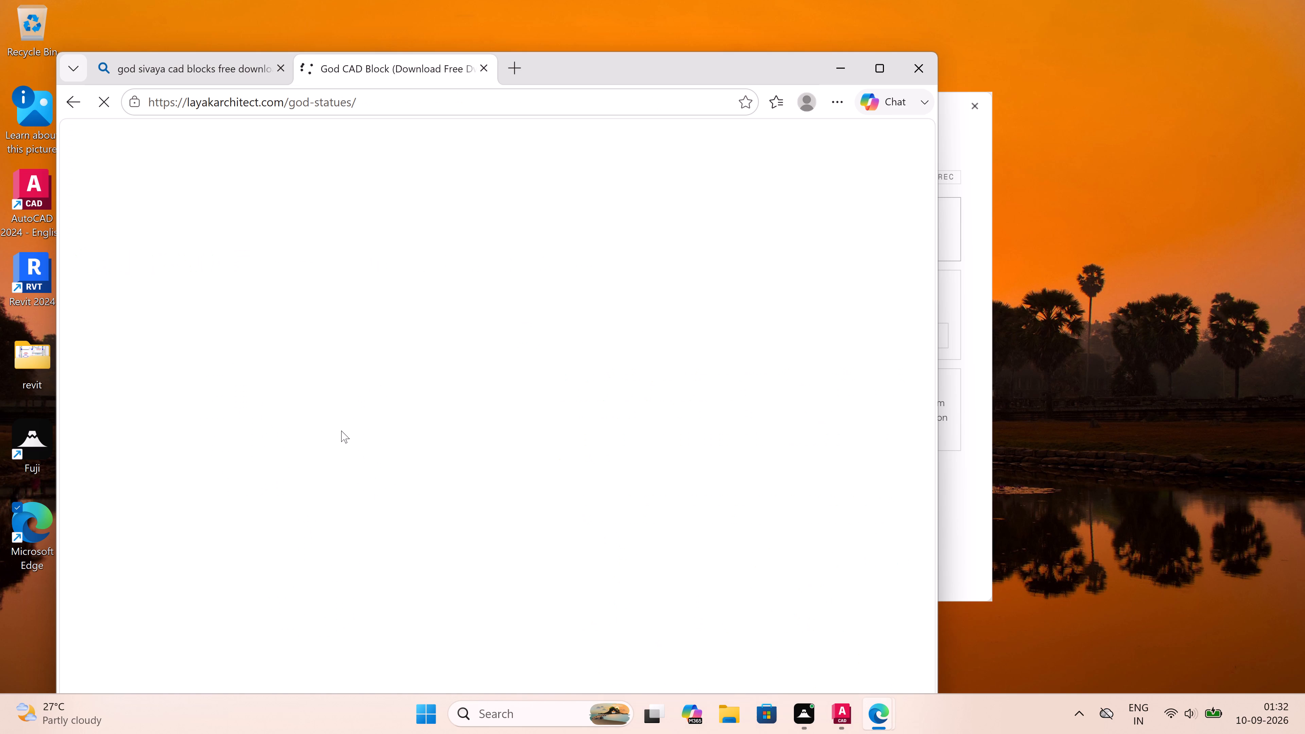
scroll(341, 409, down, 3)
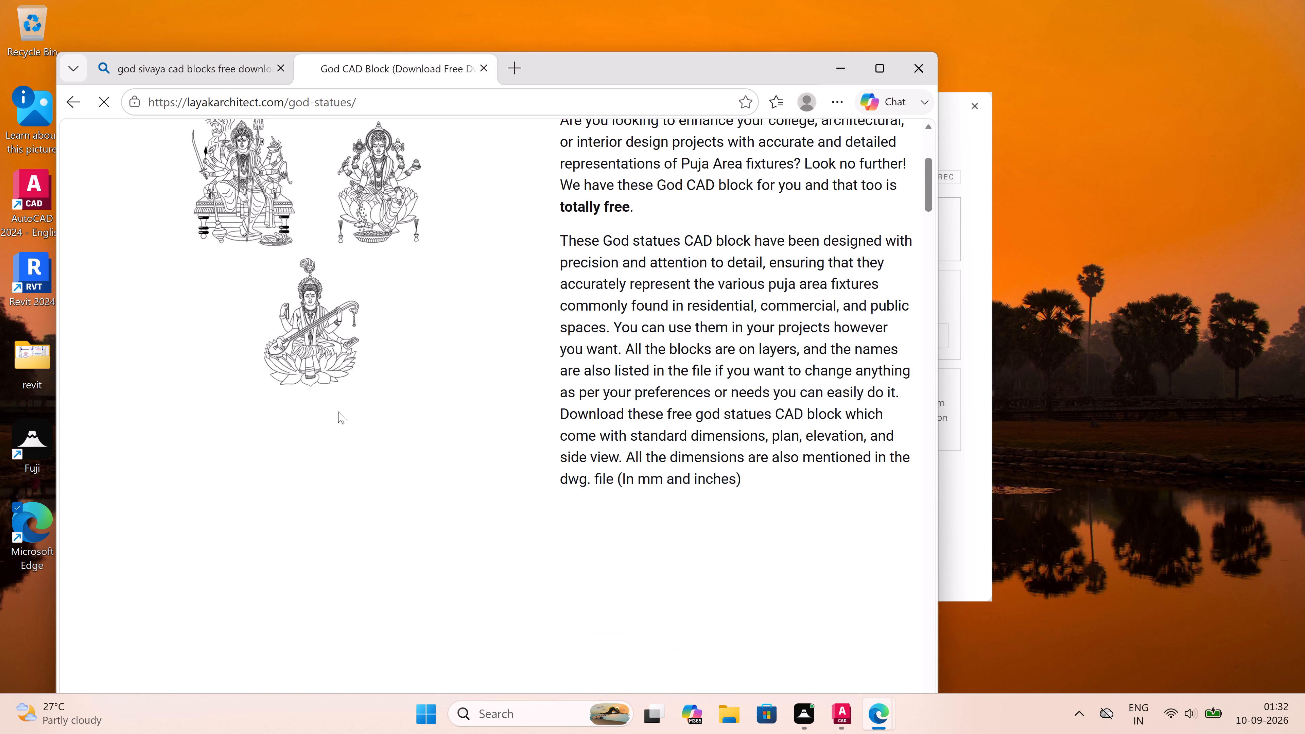
scroll(338, 412, up, 3)
scroll(305, 383, down, 3)
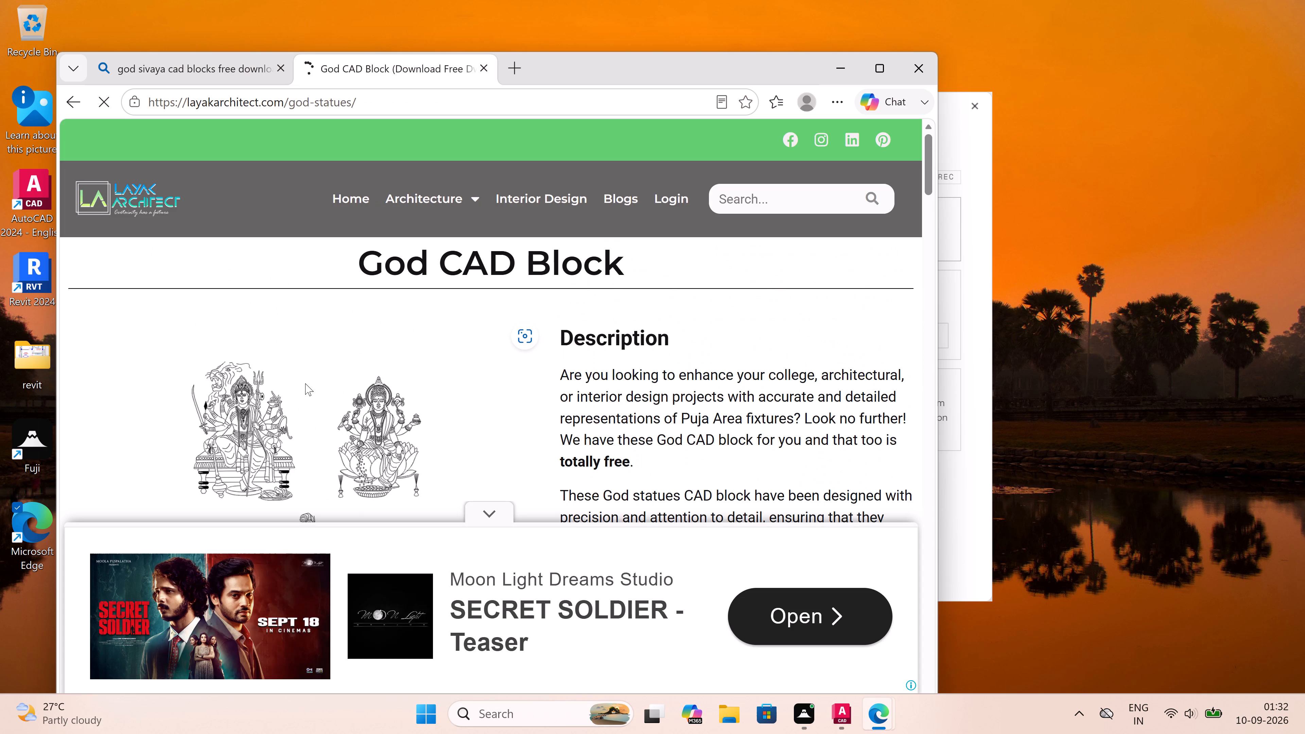
Save the god statues image to Downloads as a WEBP file named blocks, and close its page.
click(273, 300)
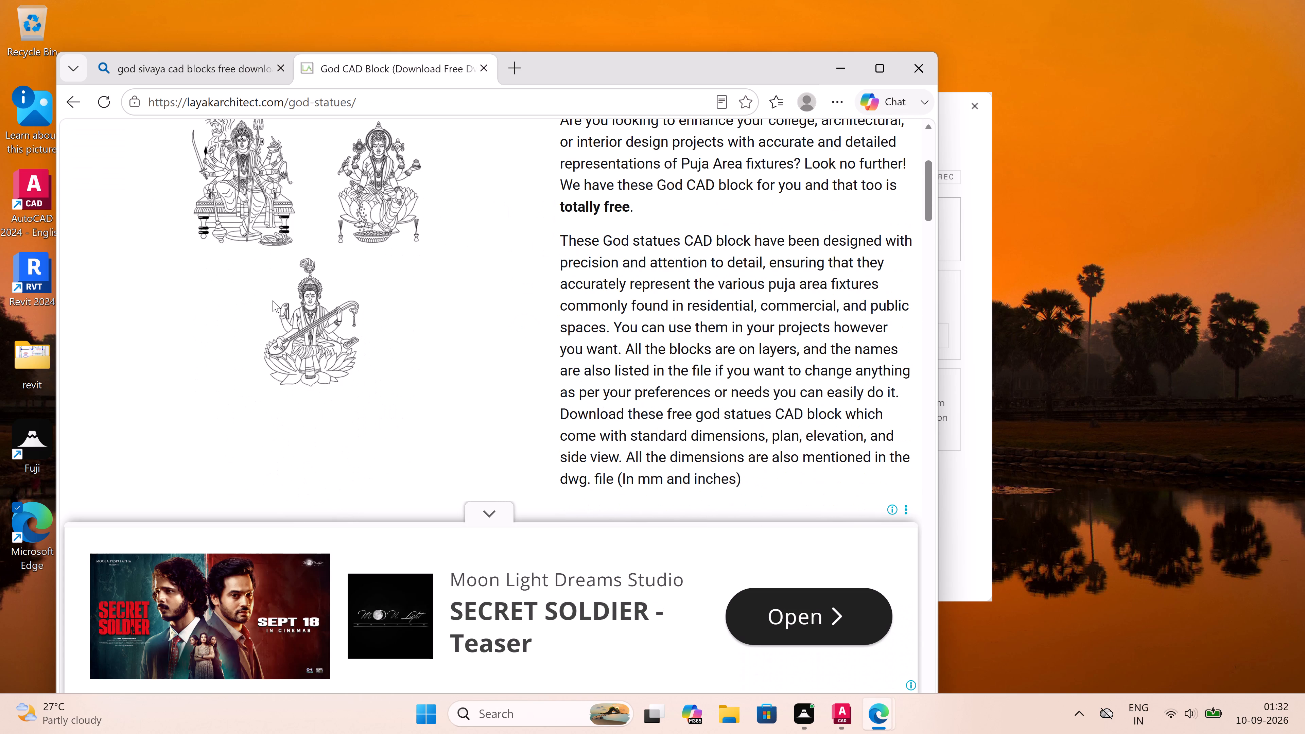
right_click(268, 289)
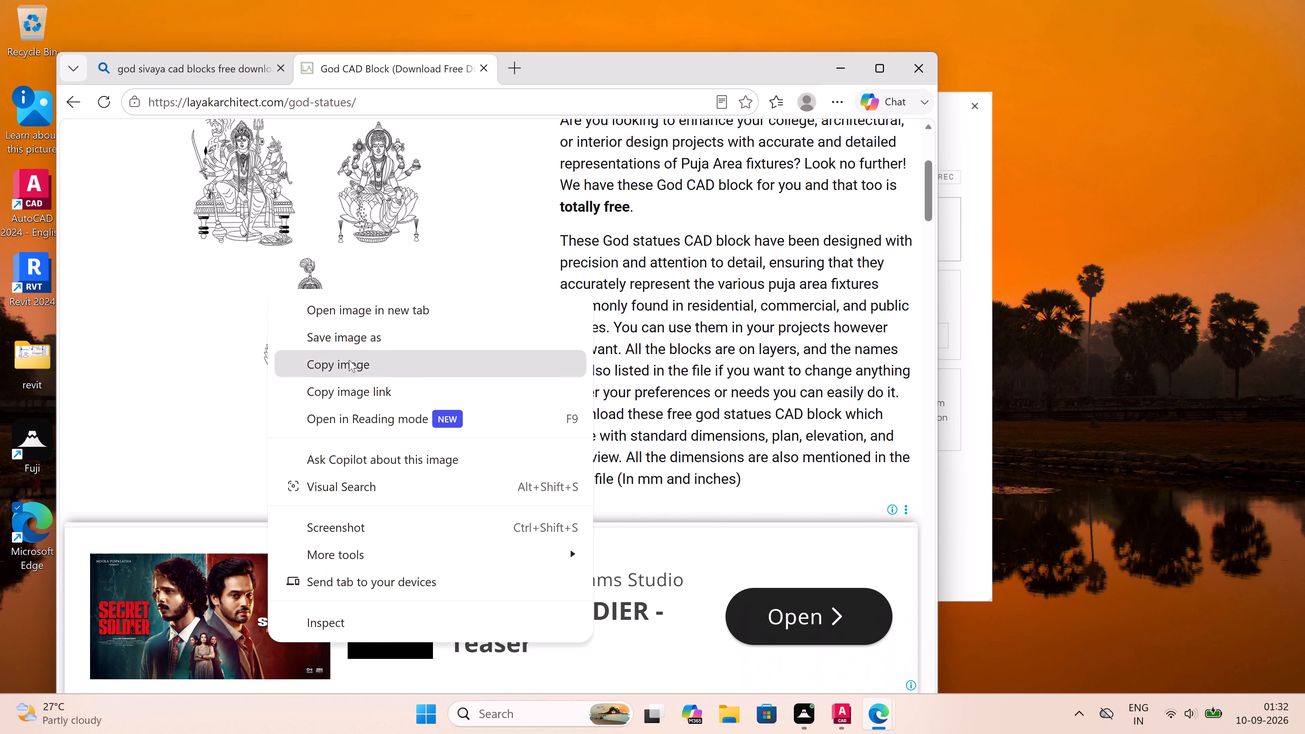
click(389, 339)
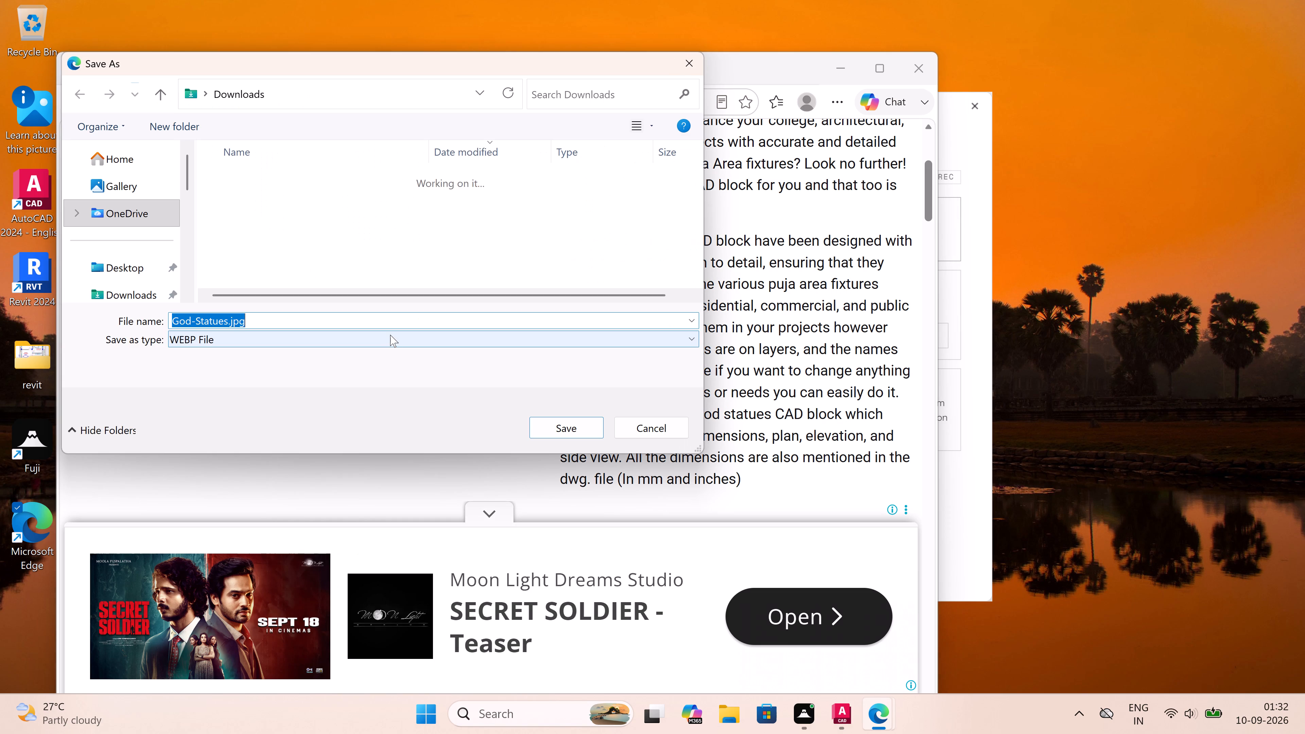
key(BackSpace)
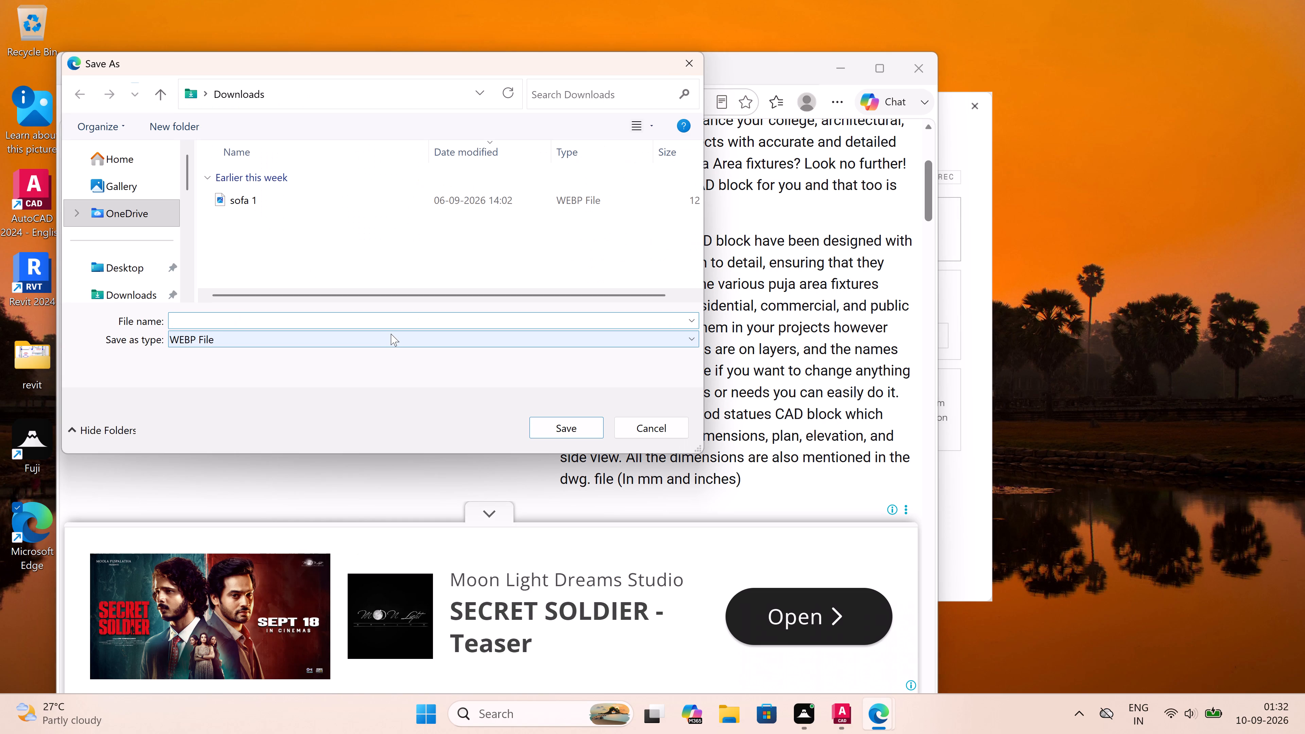
text(blocks)
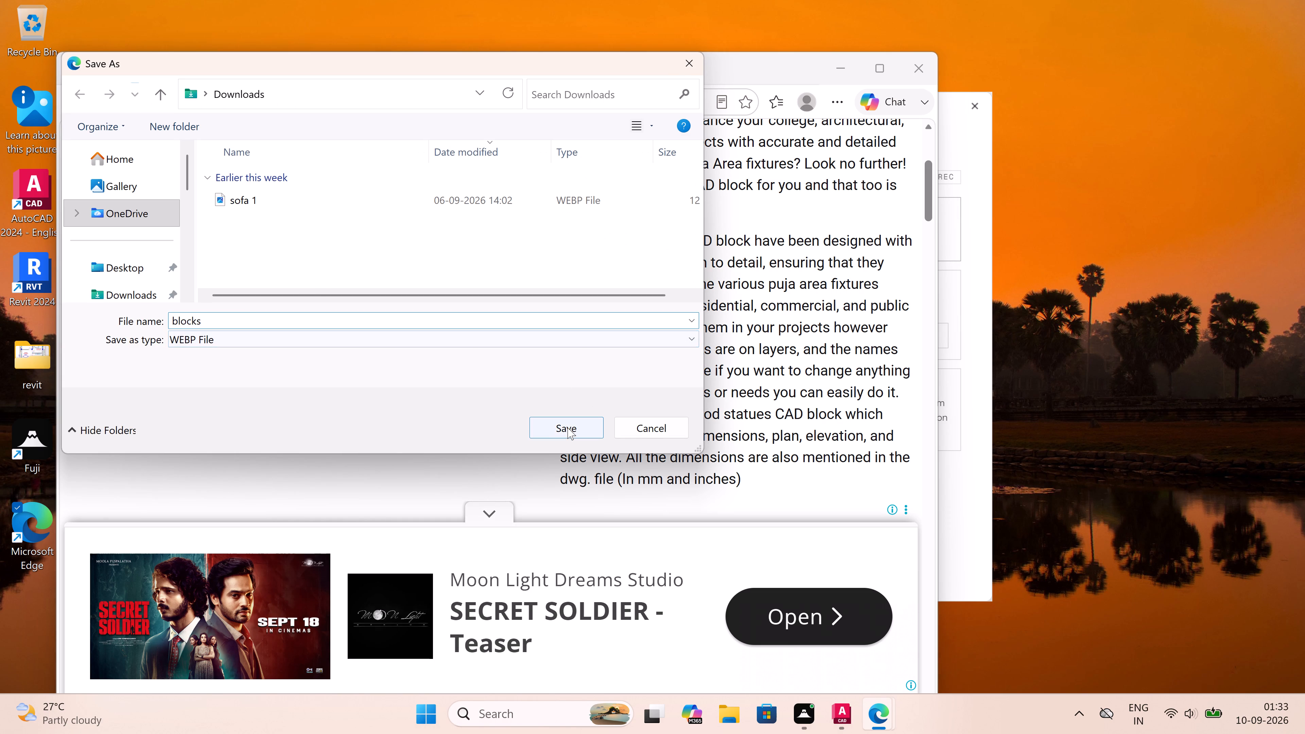
click(568, 427)
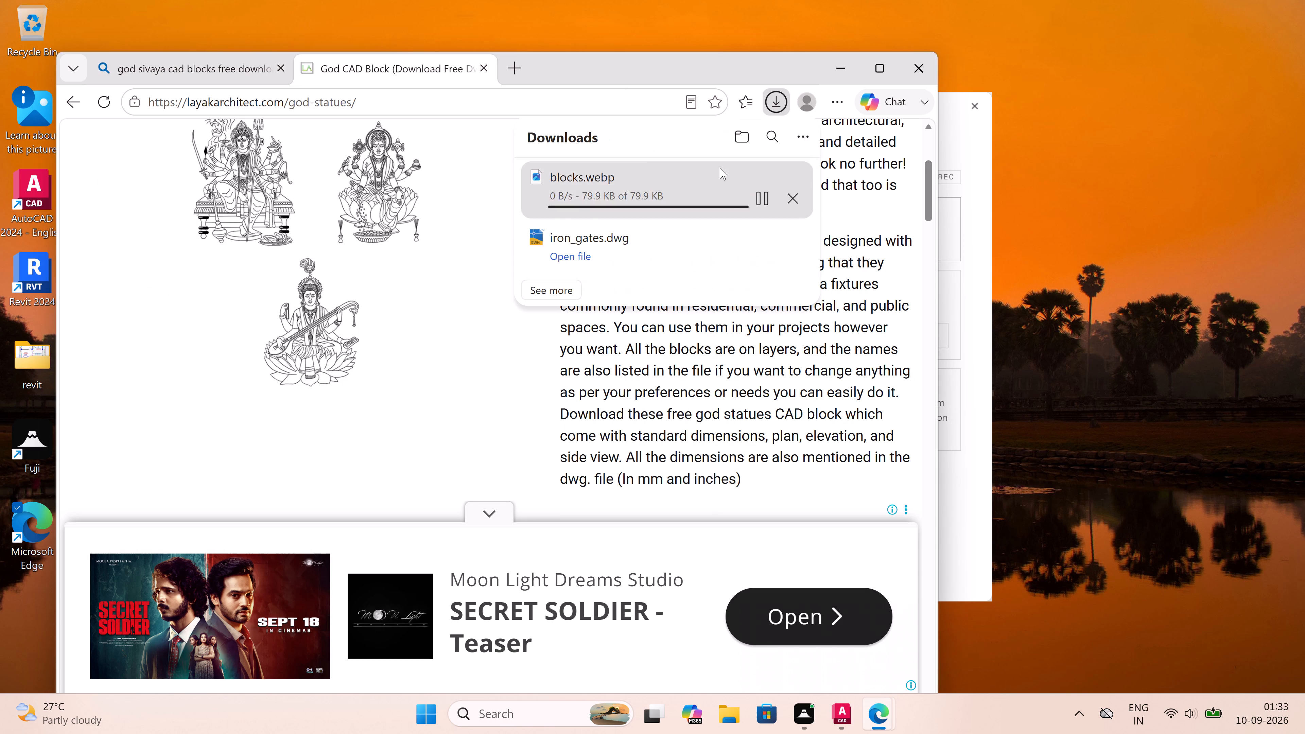
click(484, 63)
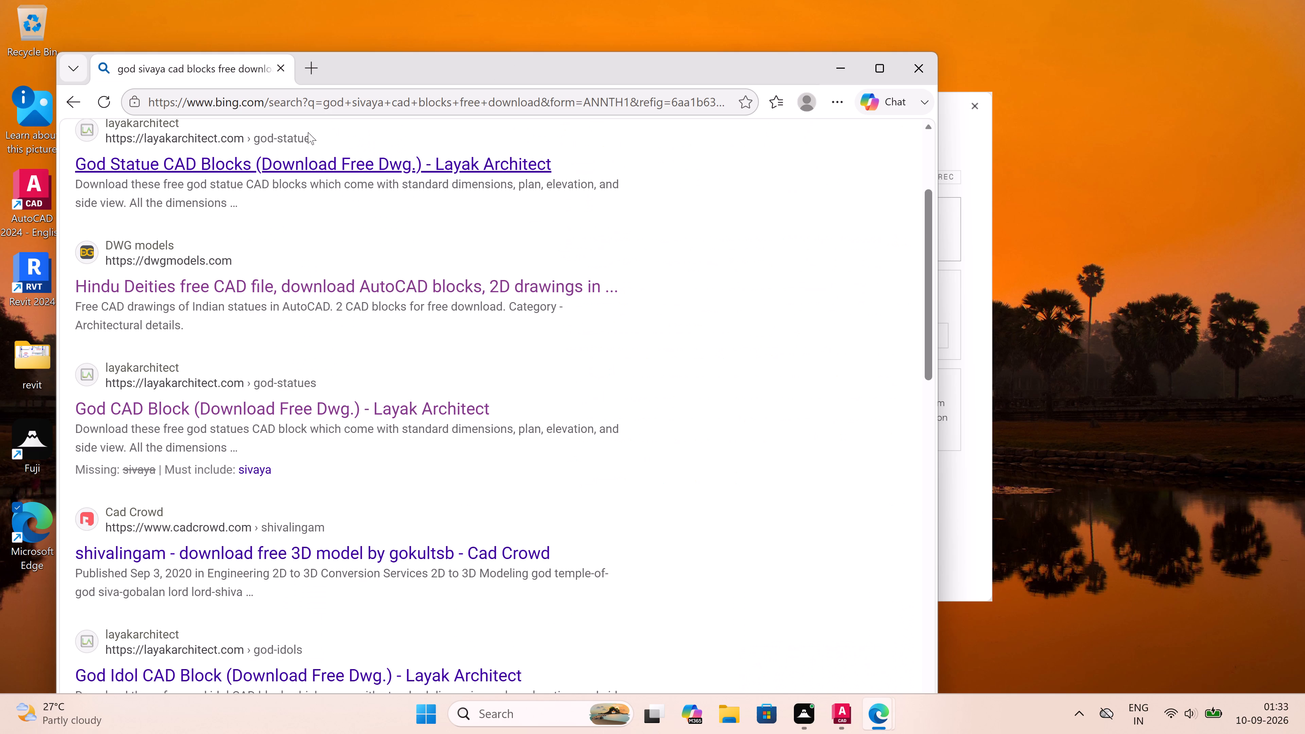
Search for convertio and open the Convertio file converter website.
scroll(308, 124, up, 9)
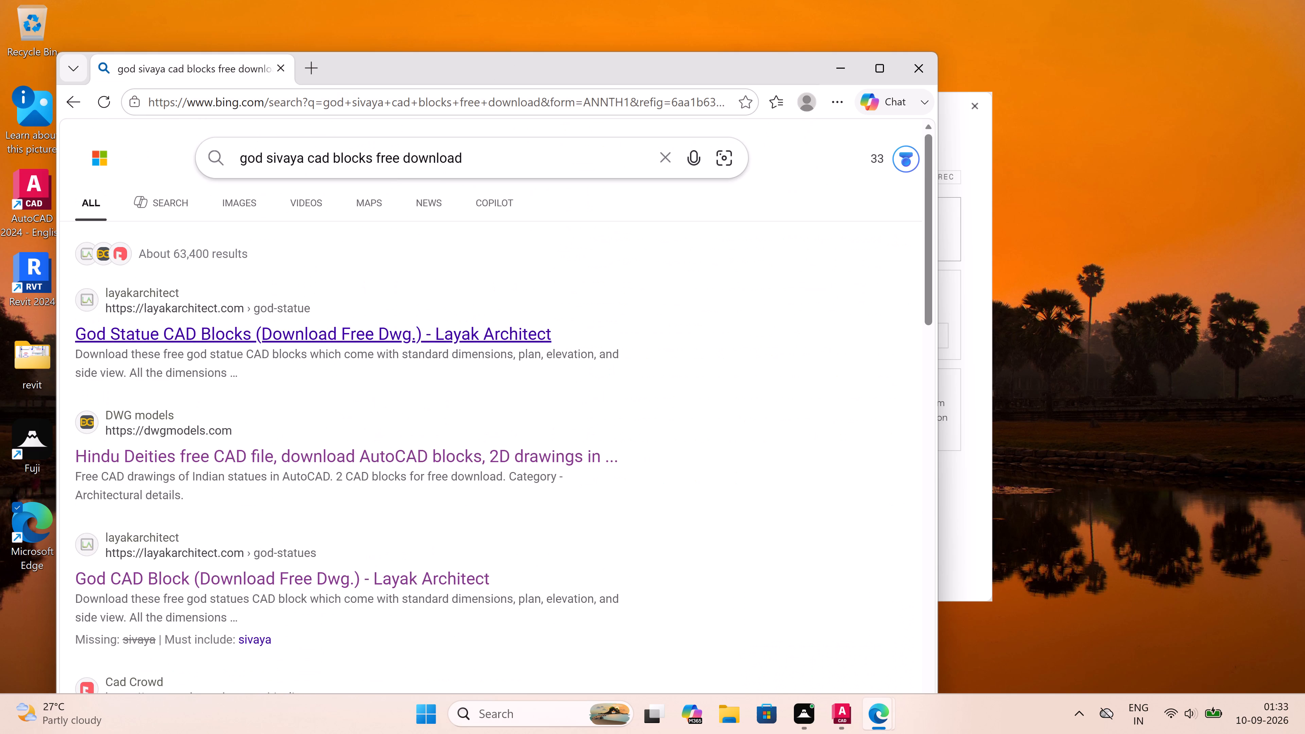
click(659, 152)
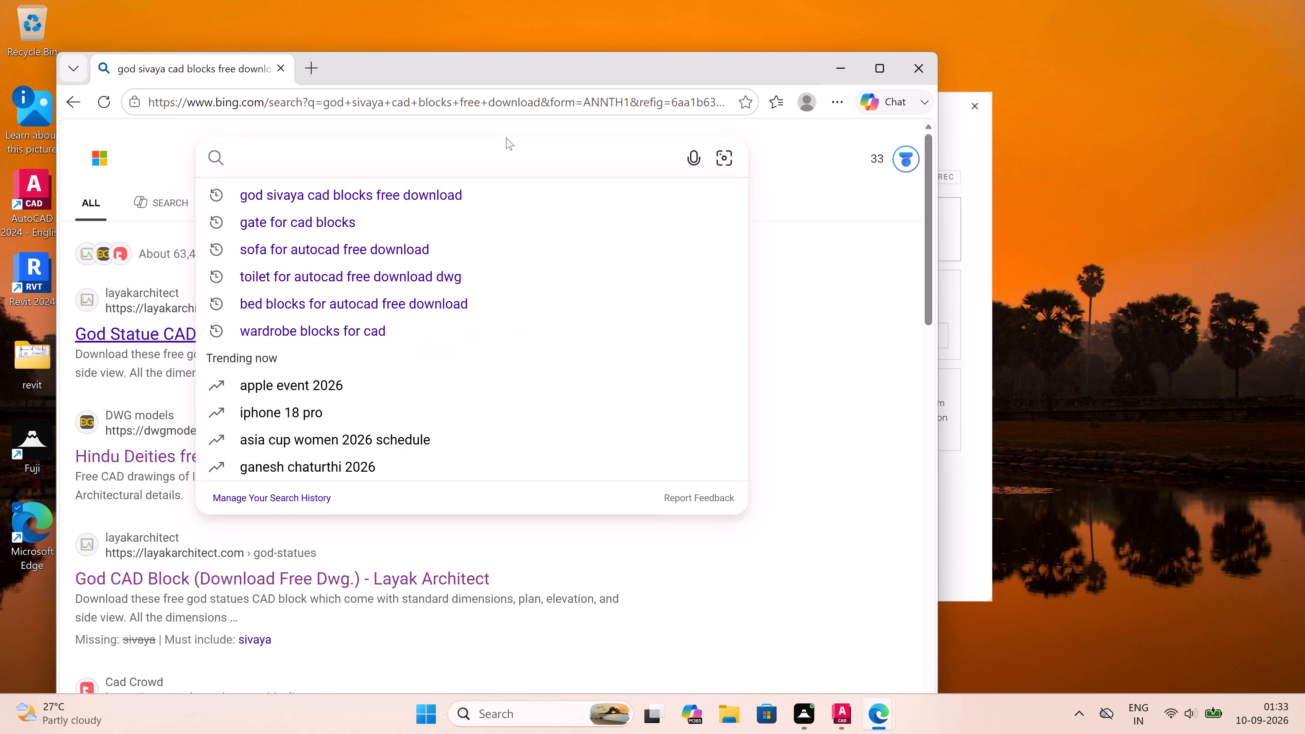
text(conver)
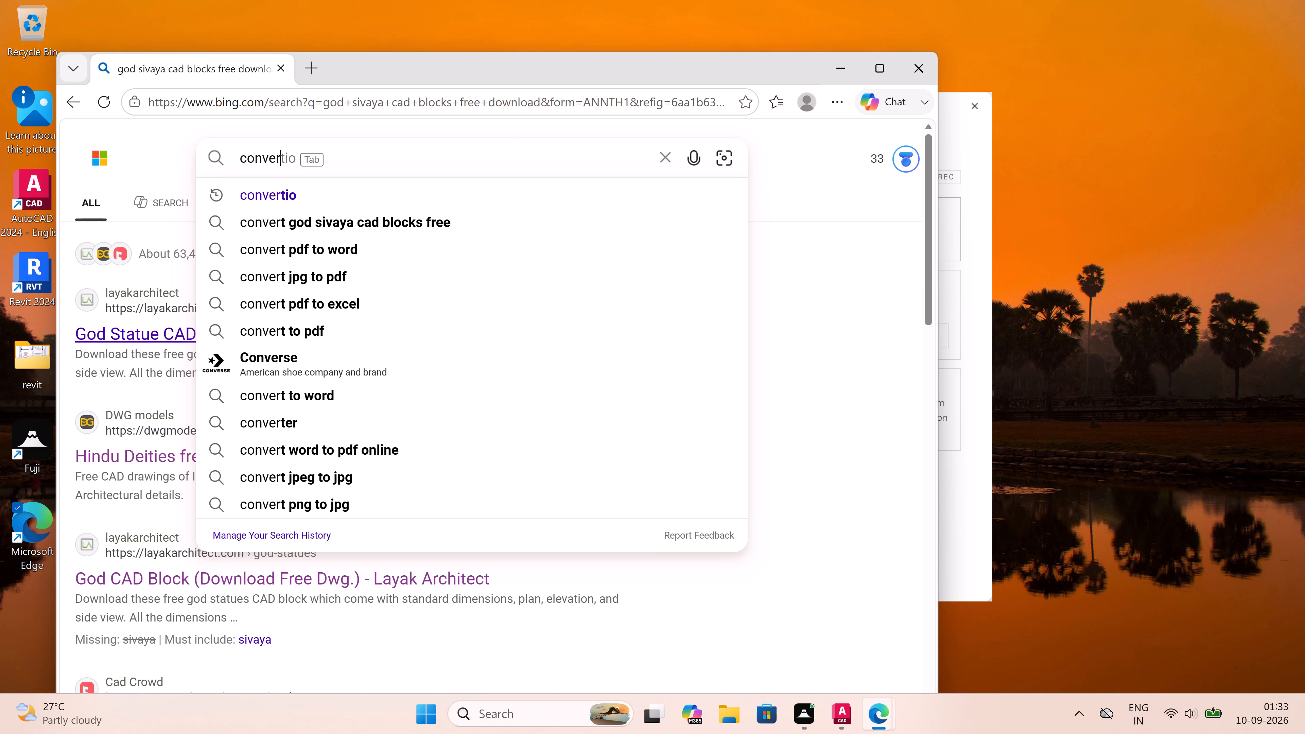
double_click(282, 185)
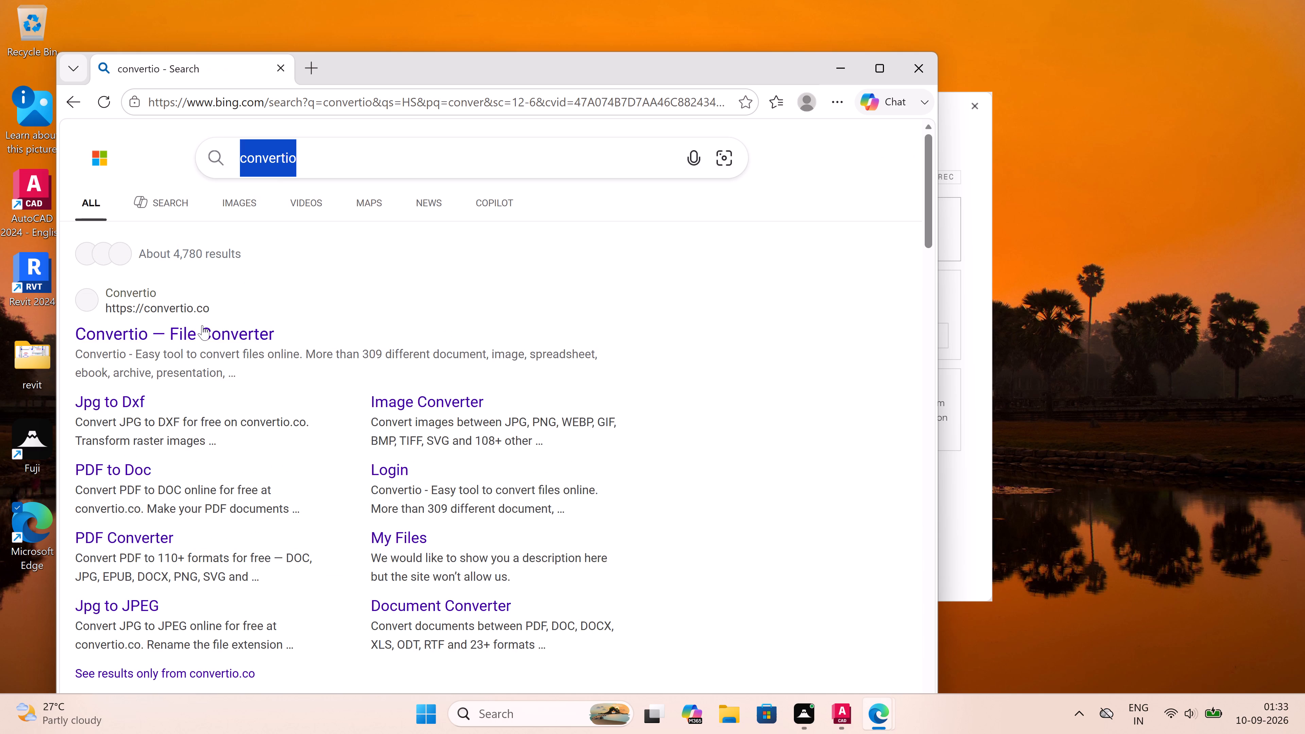
click(203, 326)
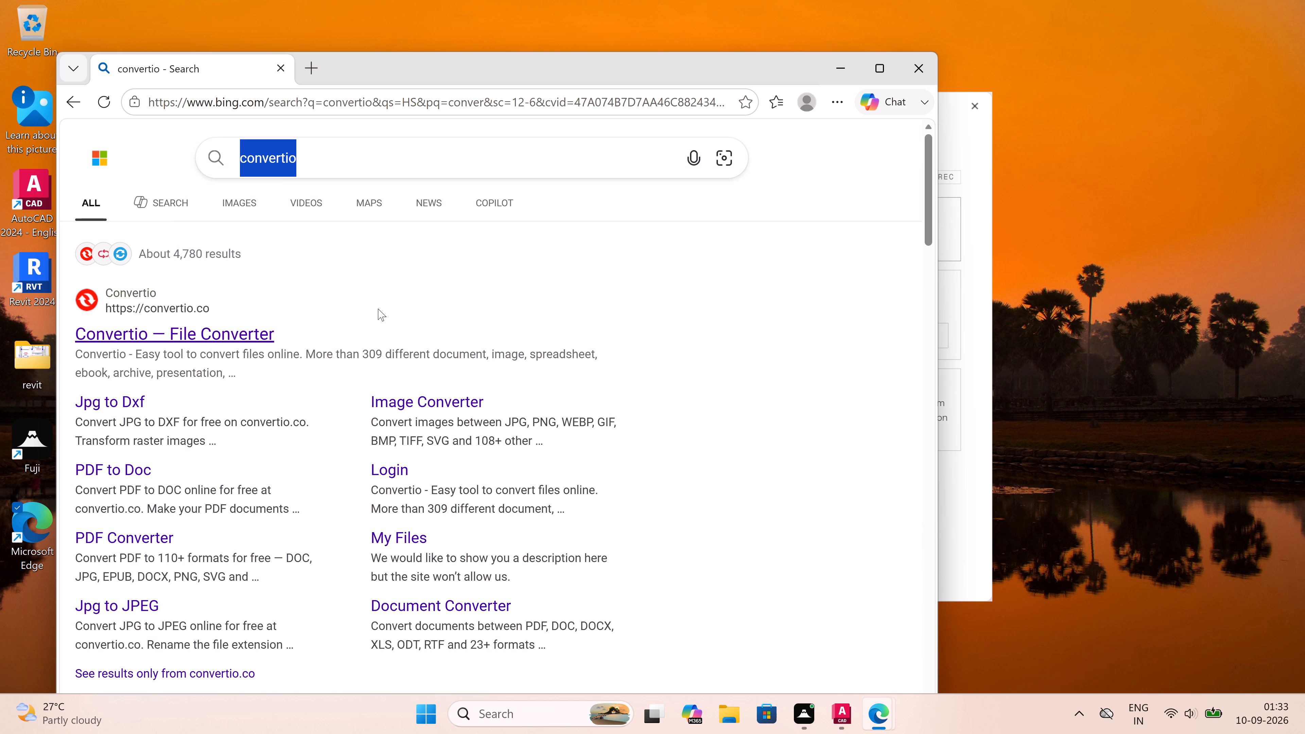
triple_click(185, 336)
click(185, 335)
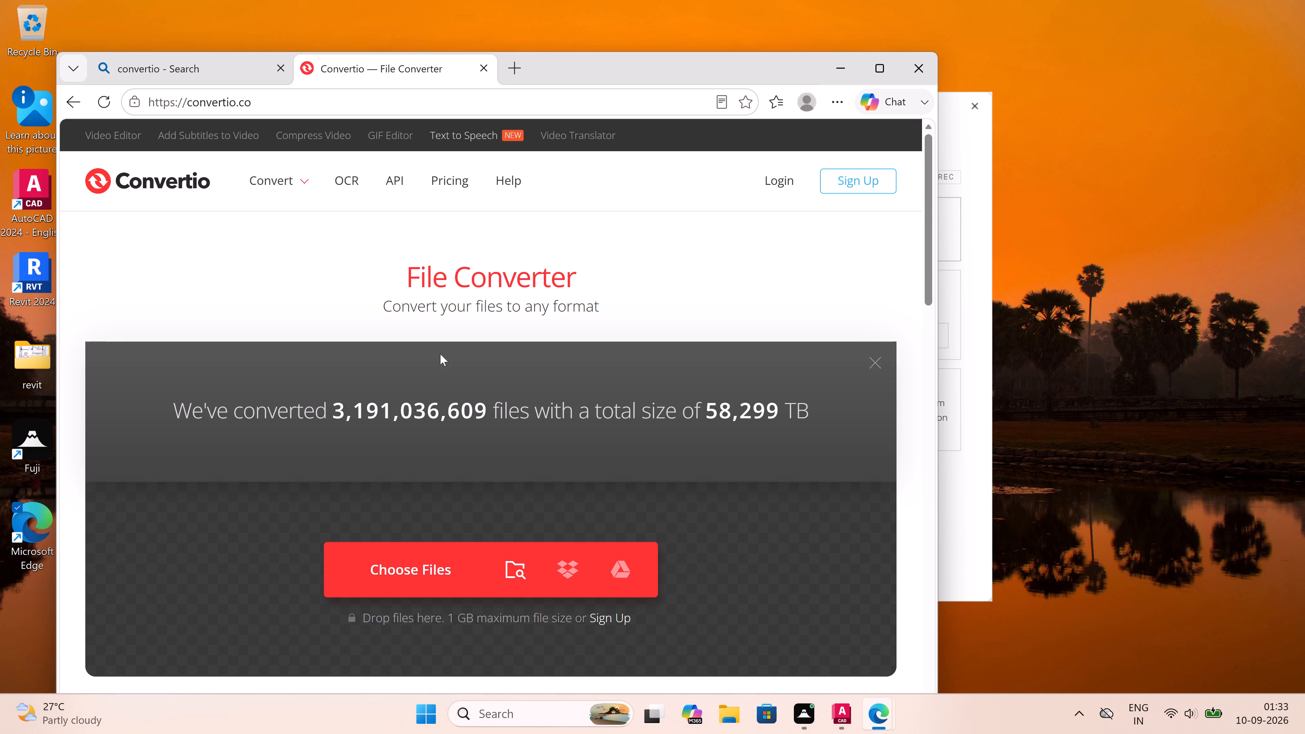
Upload the blocks WEBP file from Downloads to the file converter.
click(395, 568)
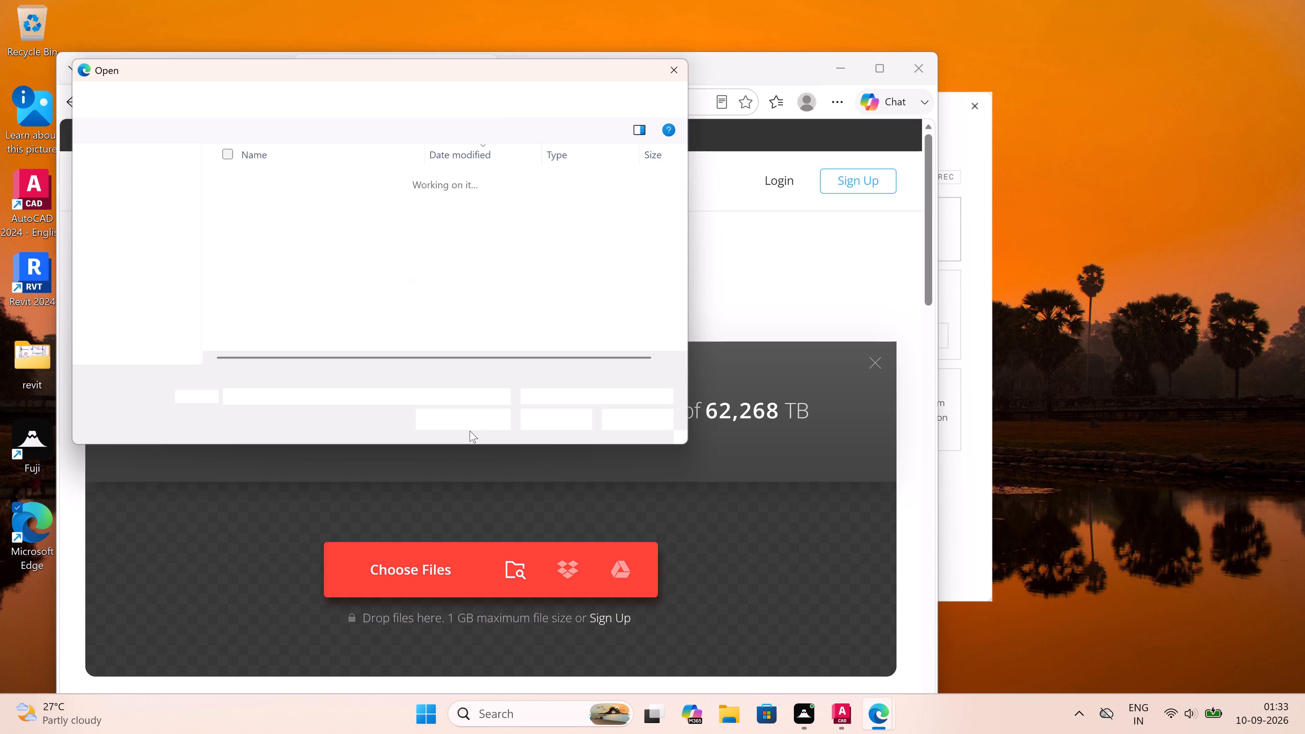
scroll(466, 423, down, 1)
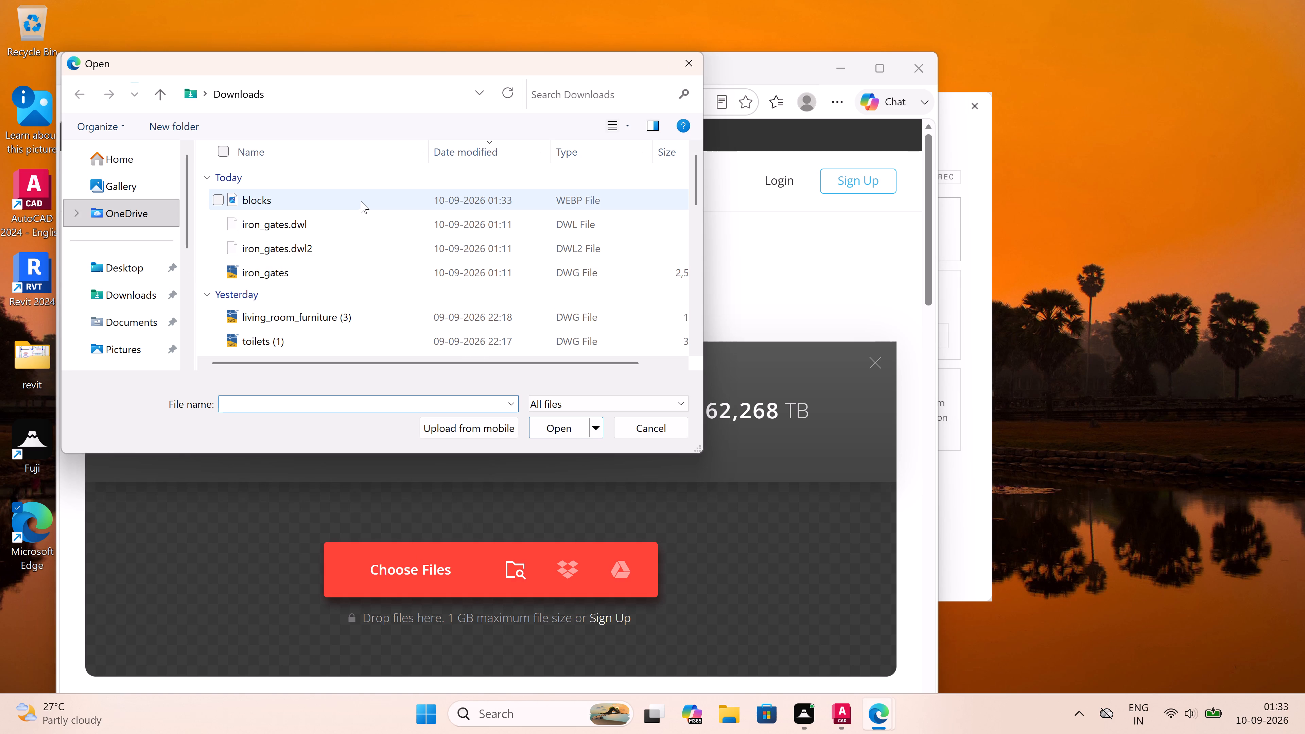
click(361, 202)
click(556, 432)
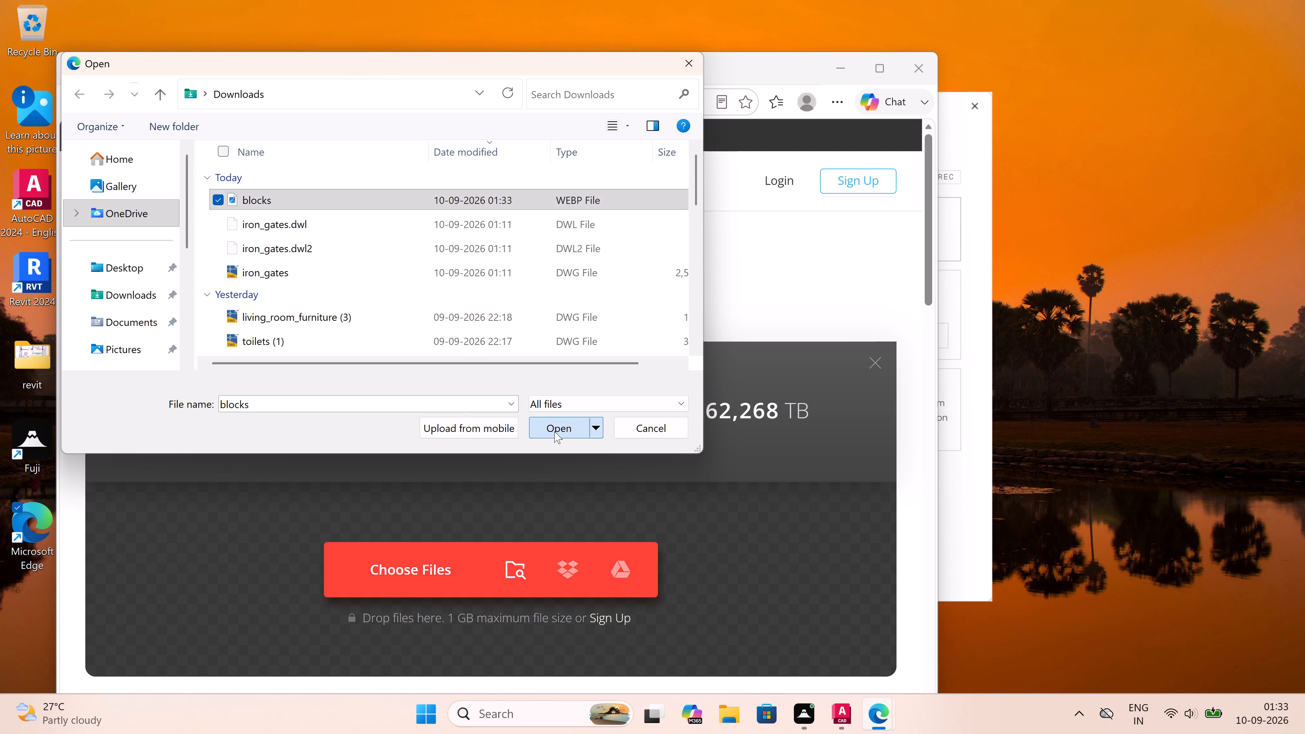
Set the output format of blocks.webp to the CAD format DXF.
scroll(430, 268, down, 3)
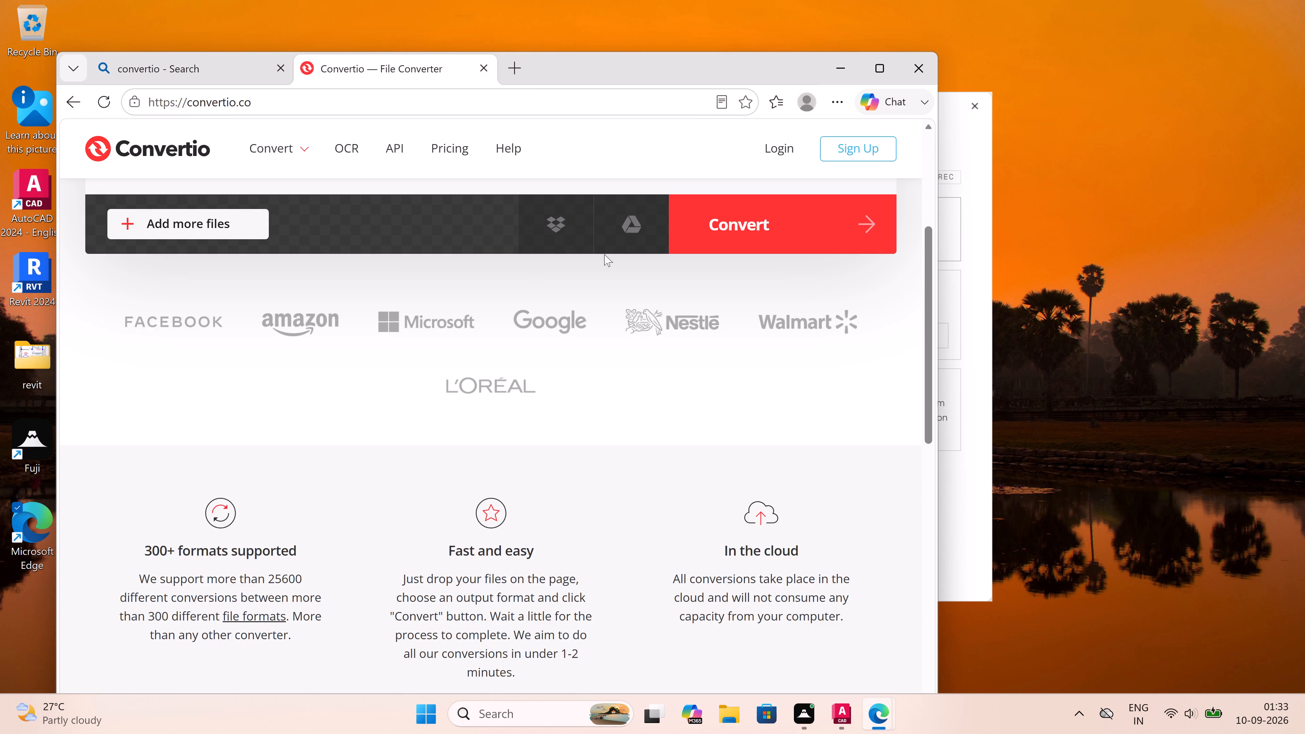
scroll(614, 247, up, 2)
click(440, 283)
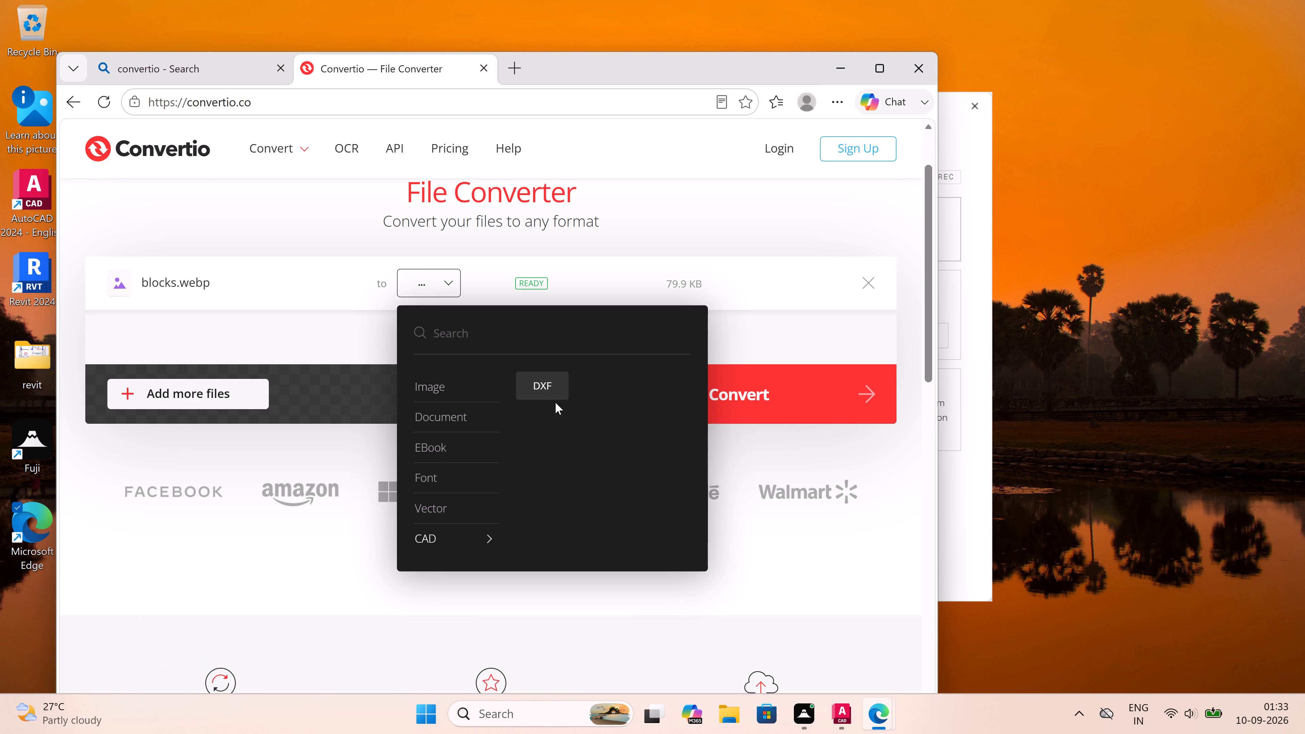
click(554, 389)
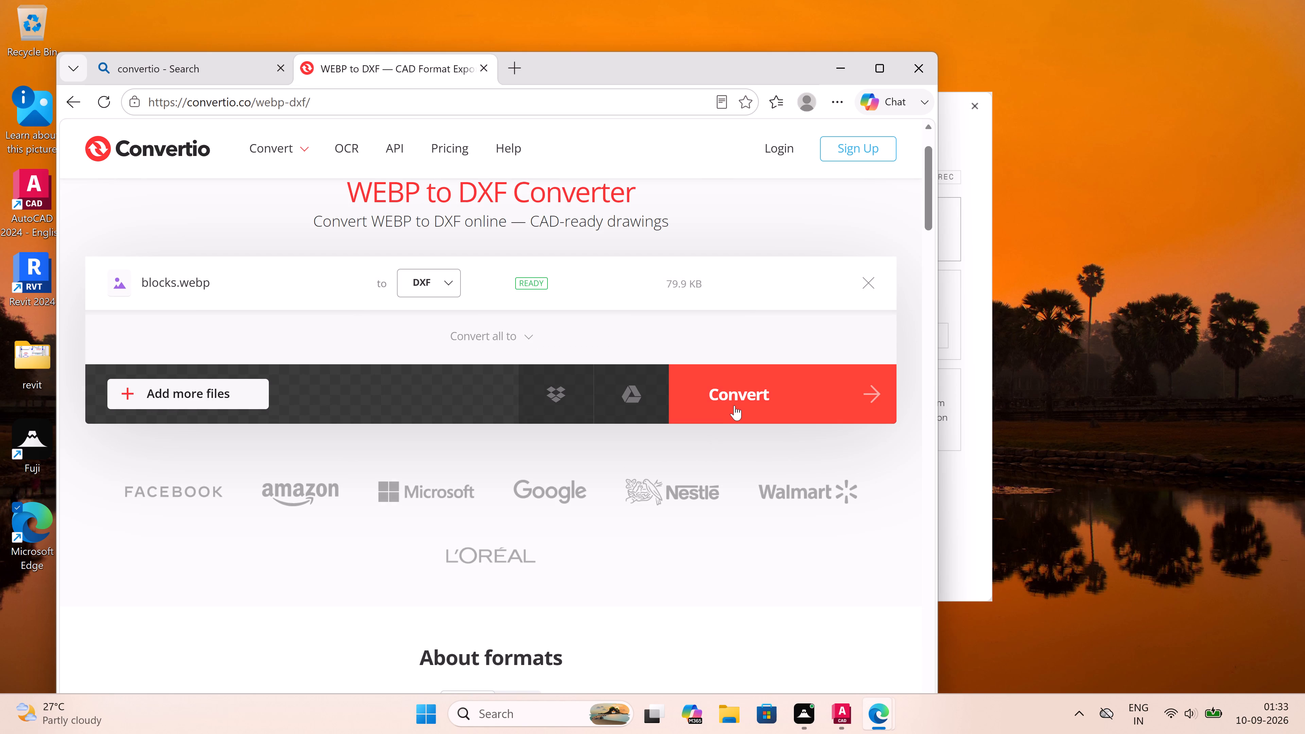
Convert blocks.webp to DXF and download the converted file.
click(735, 405)
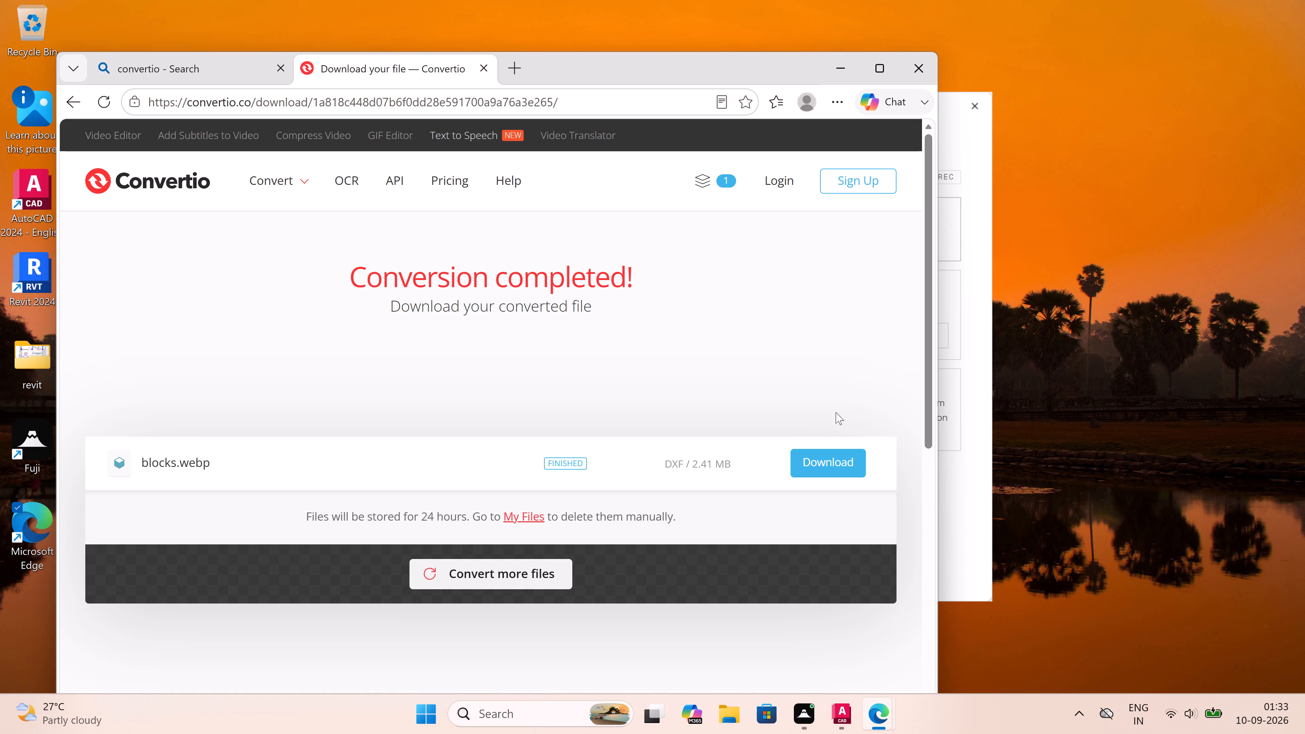
click(831, 451)
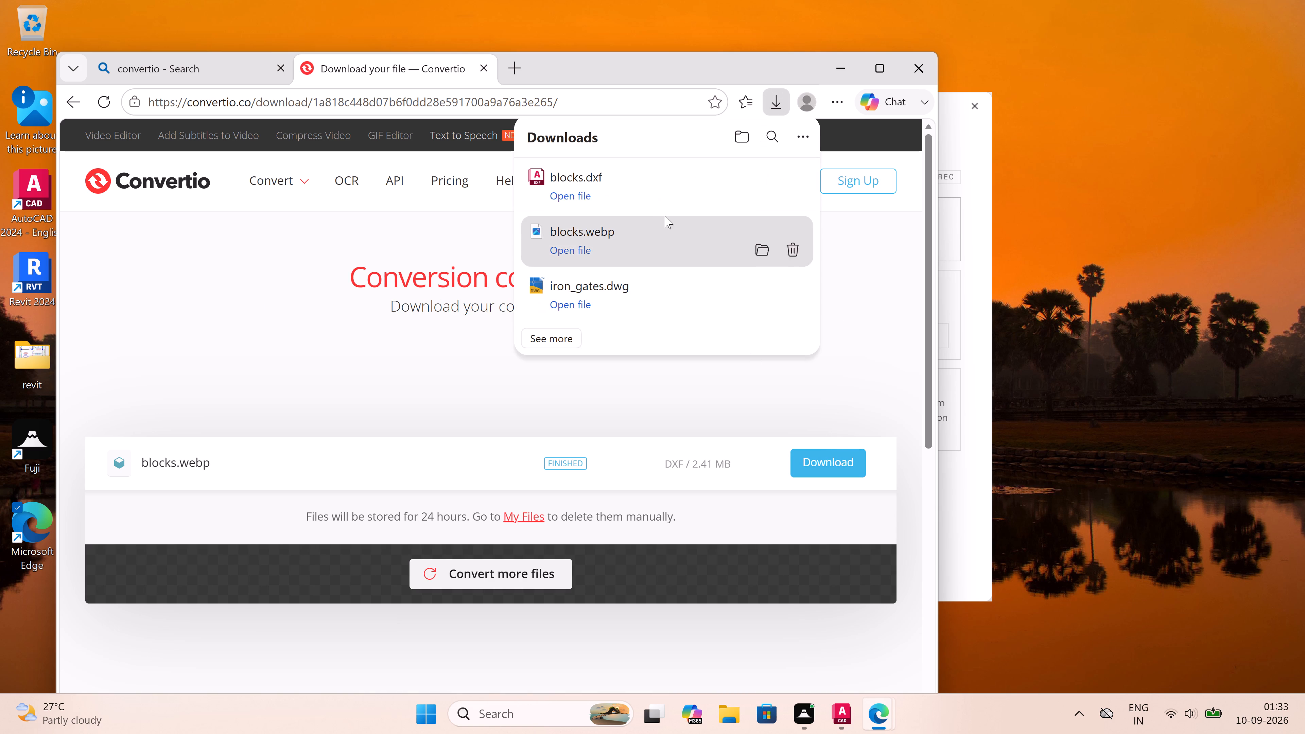
Open the downloaded blocks.dxf in AutoCAD and examine the converted god statue drawings.
double_click(655, 177)
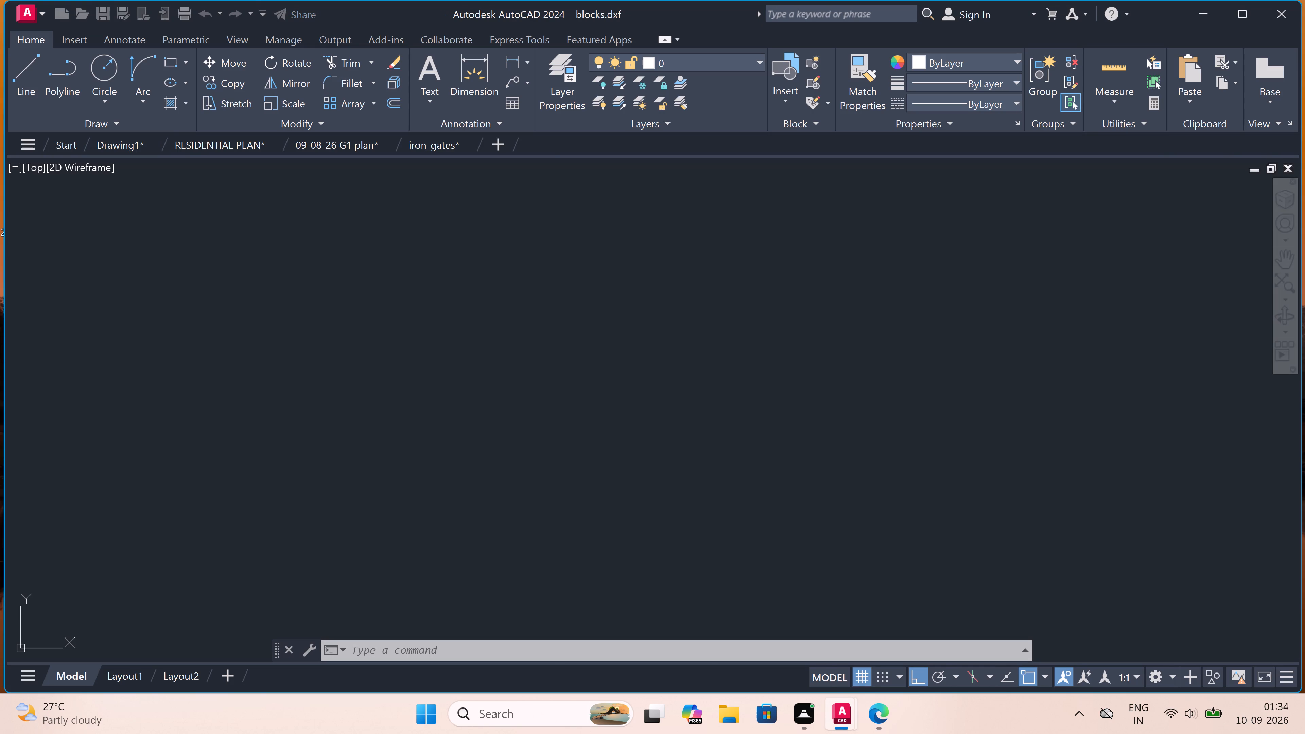
scroll(460, 295, down, 2)
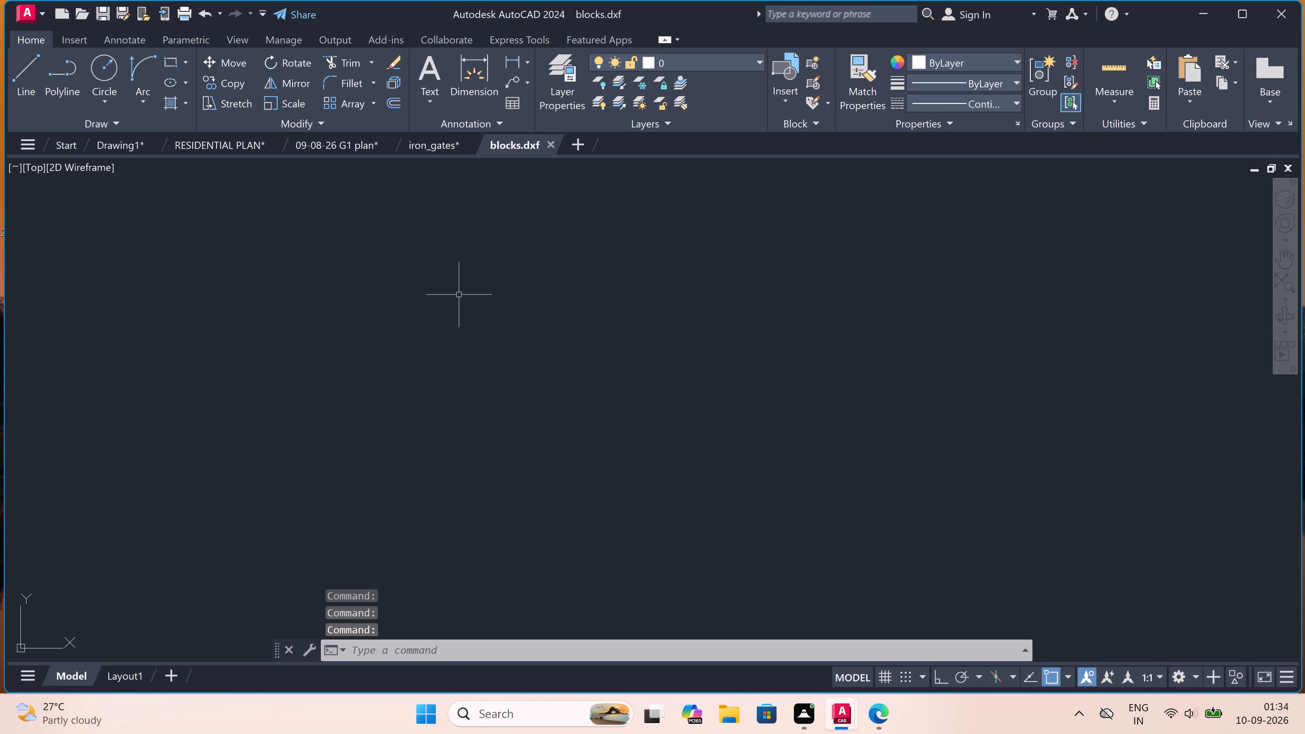
scroll(463, 298, down, 15)
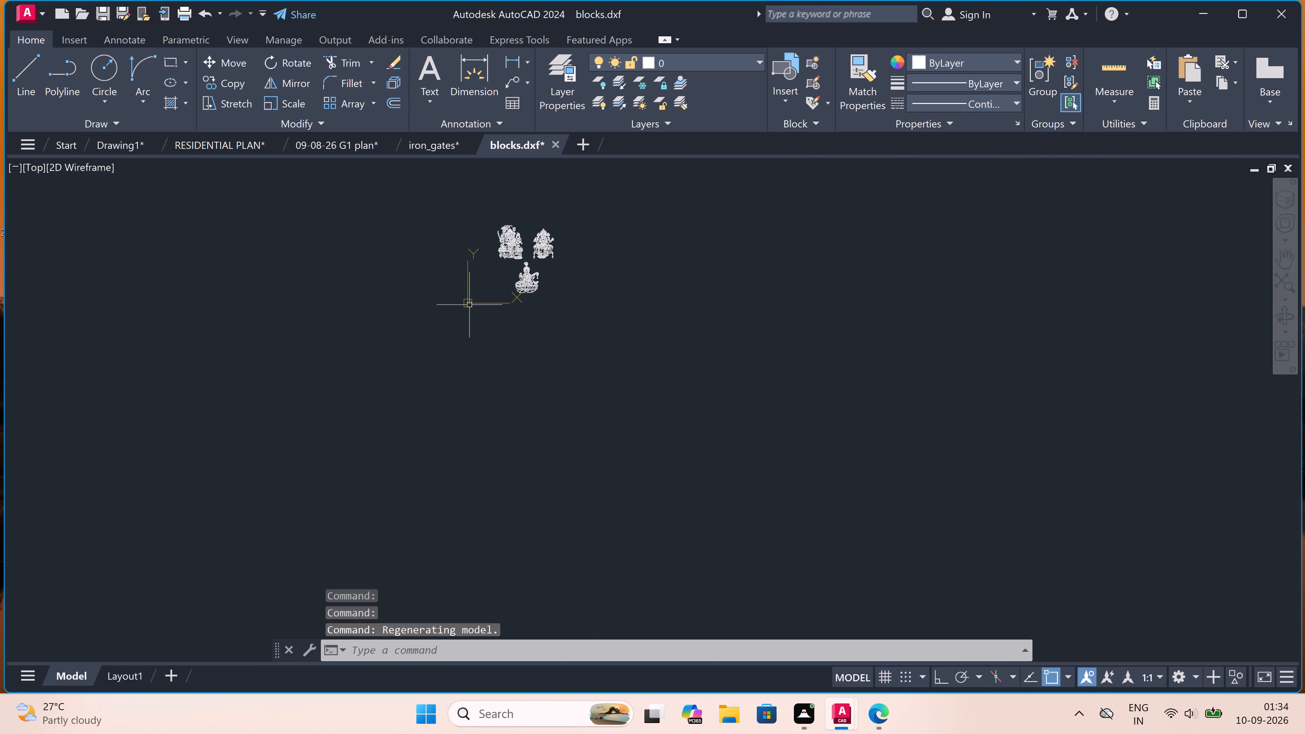
scroll(471, 305, down, 2)
scroll(476, 274, up, 7)
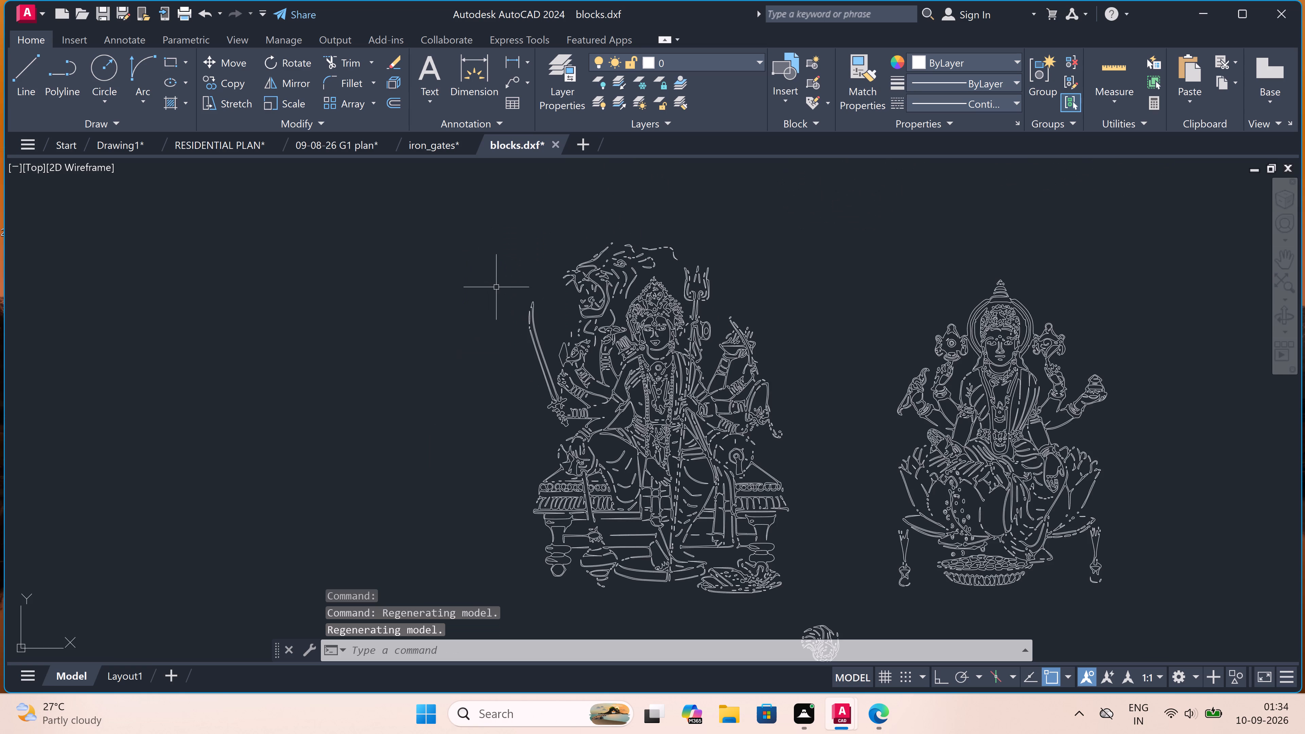
scroll(496, 288, down, 2)
scroll(639, 555, up, 3)
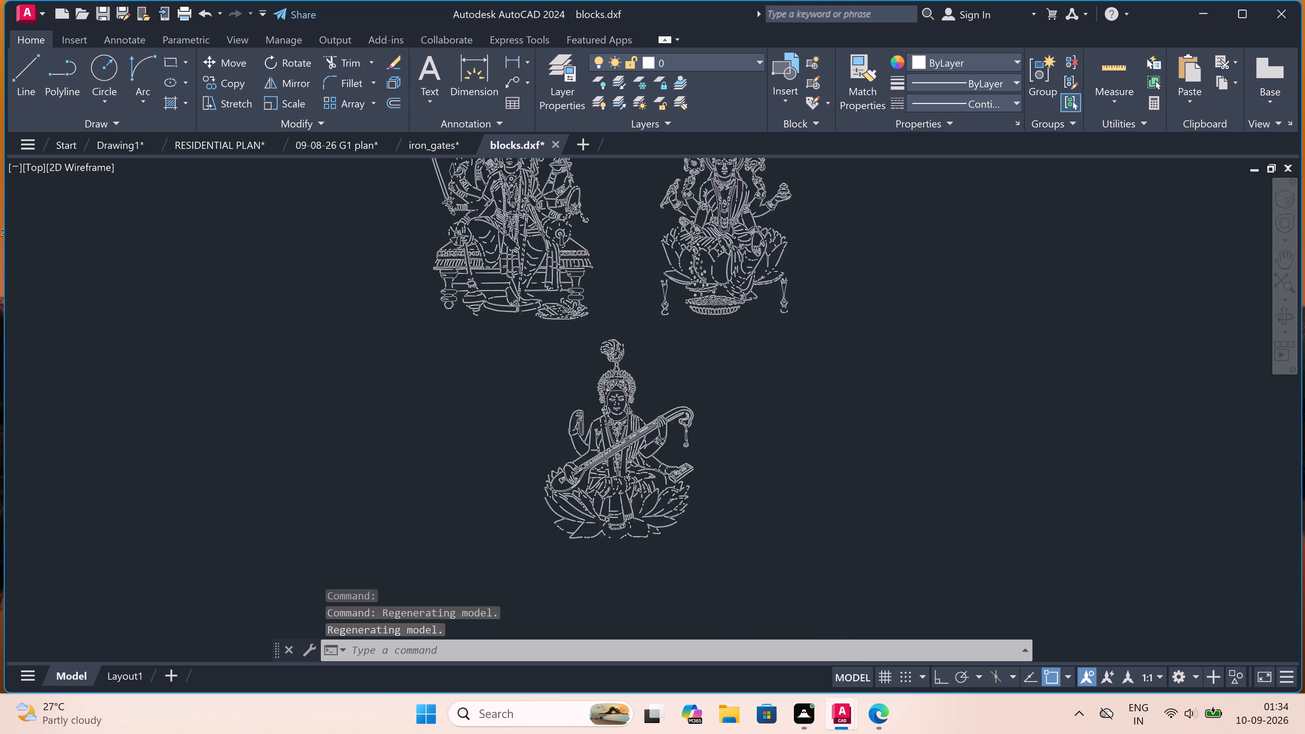
scroll(639, 545, down, 1)
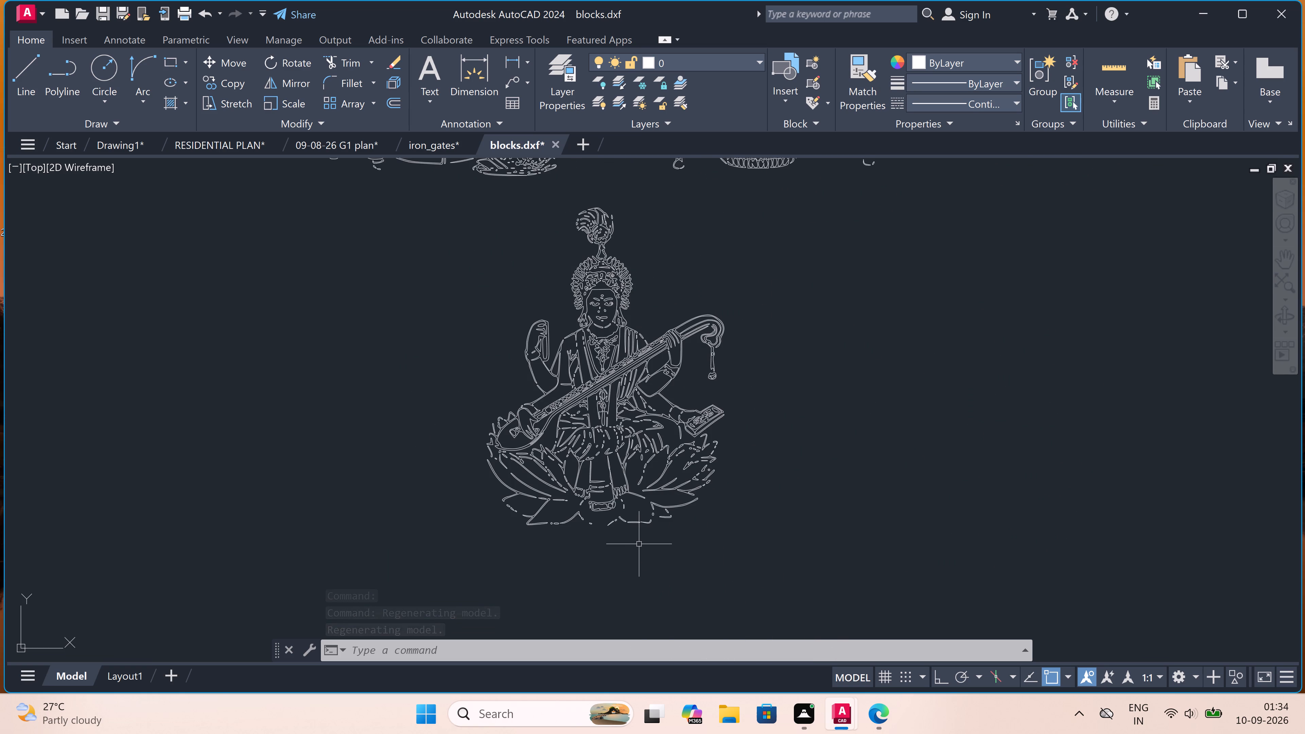
scroll(640, 543, down, 1)
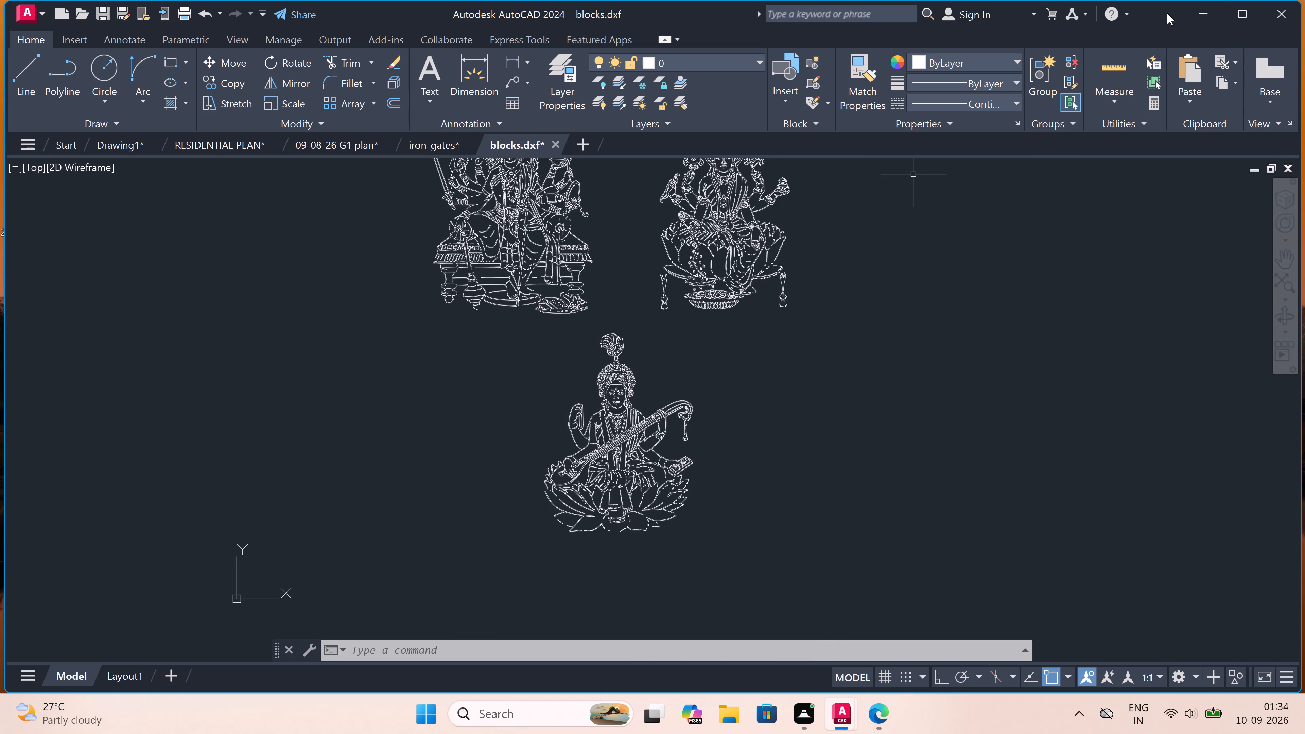
Switch back to Edge, return to the god sivaya cad blocks search results and look through the listings.
click(1202, 6)
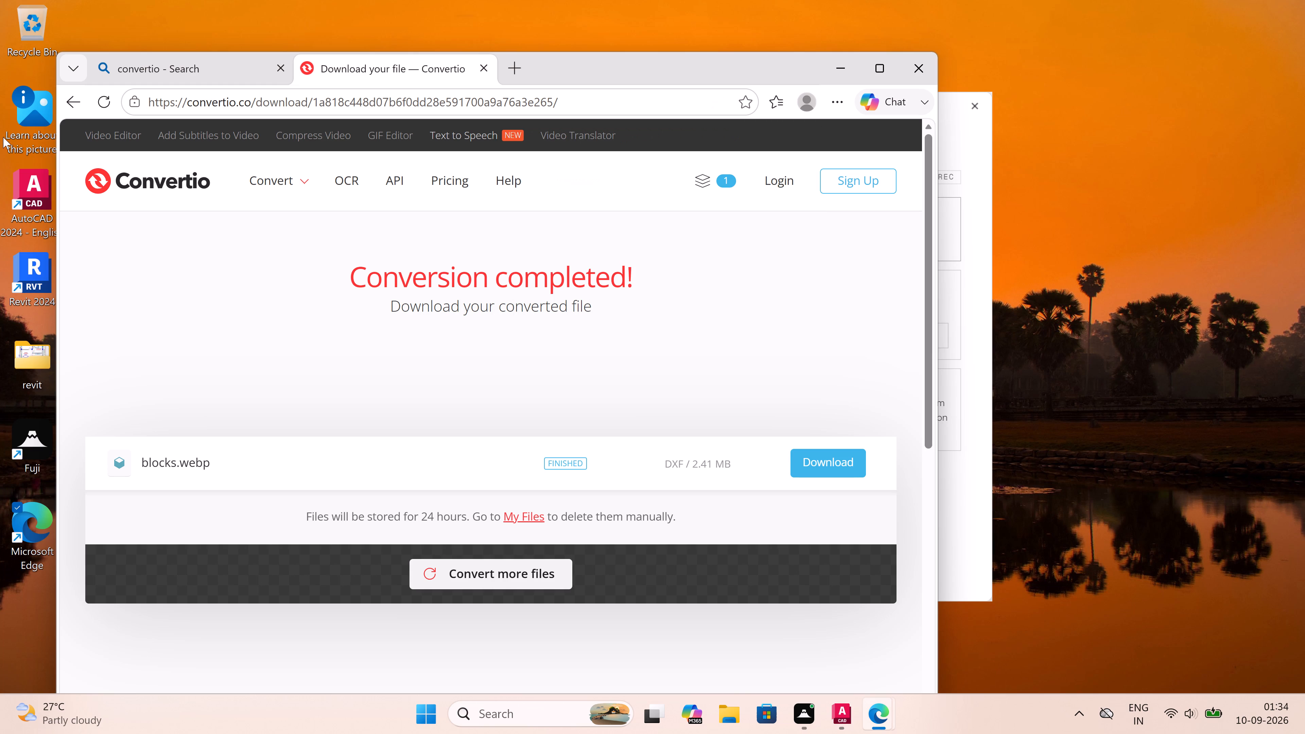
double_click(72, 102)
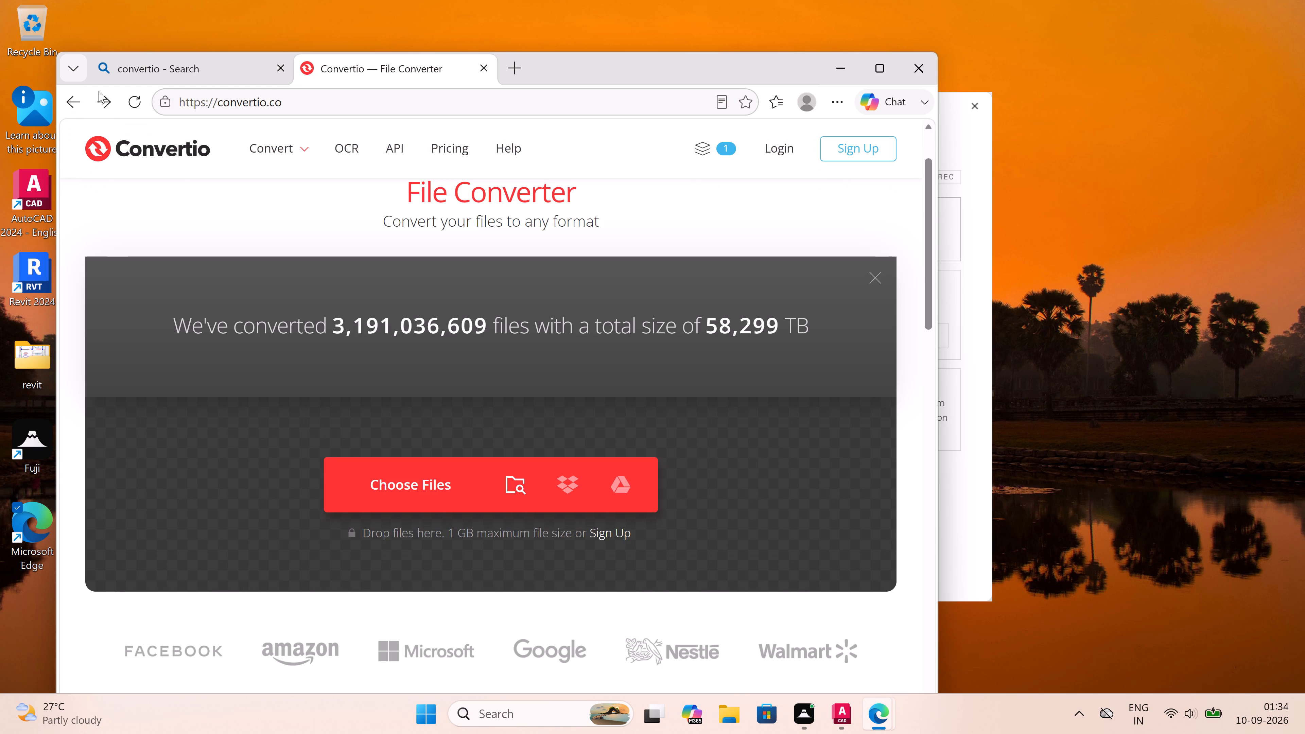
double_click(69, 95)
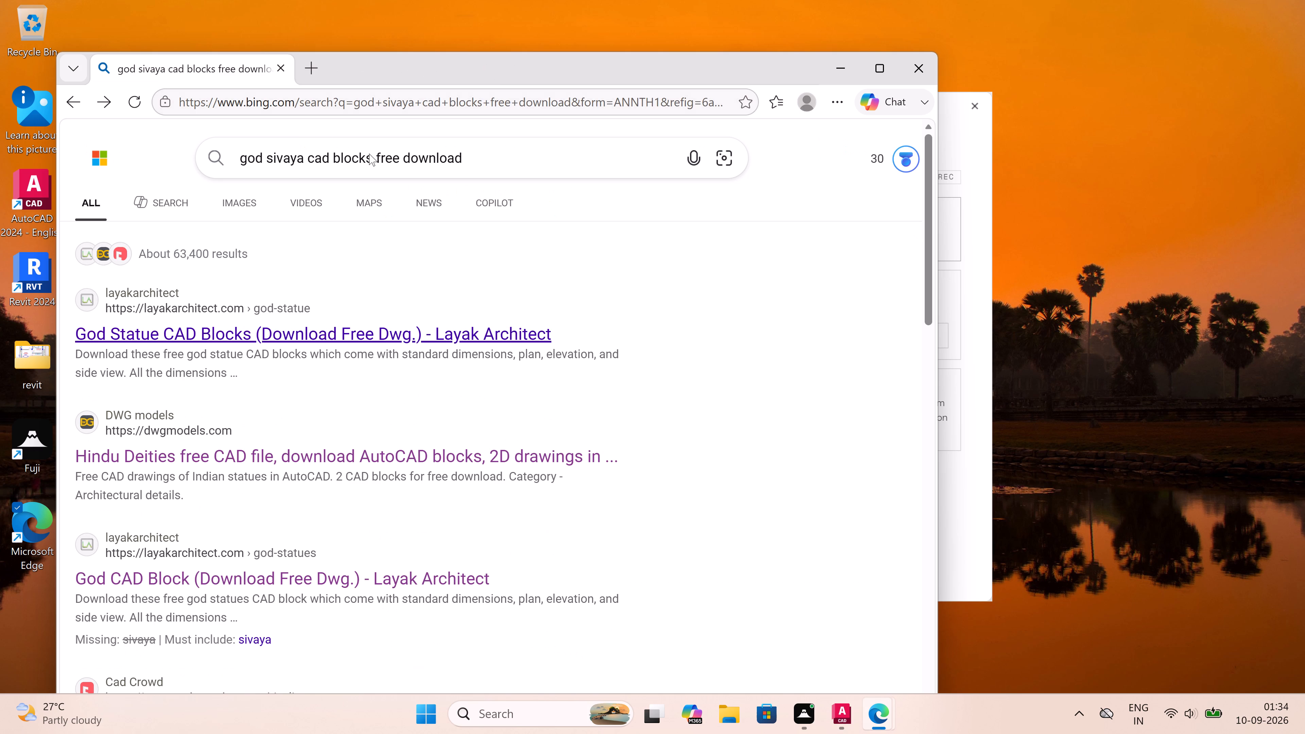
scroll(303, 402, down, 8)
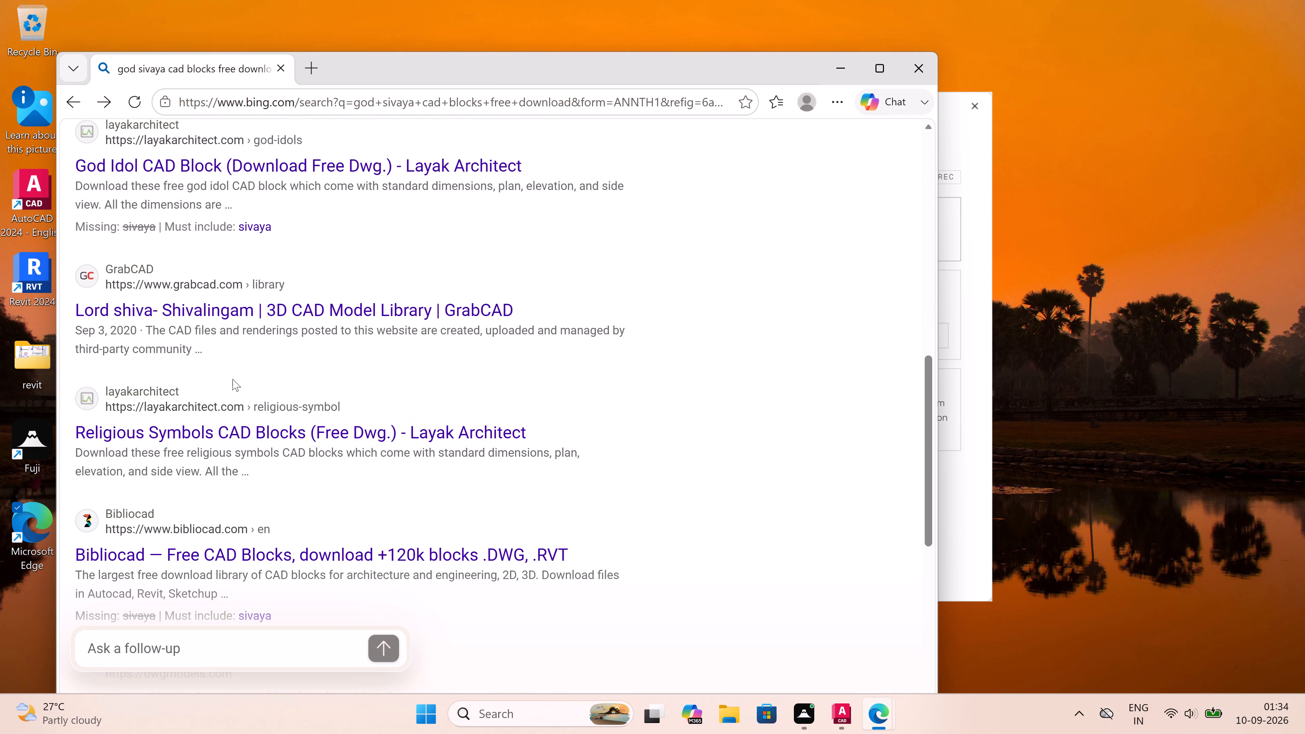
scroll(232, 379, up, 10)
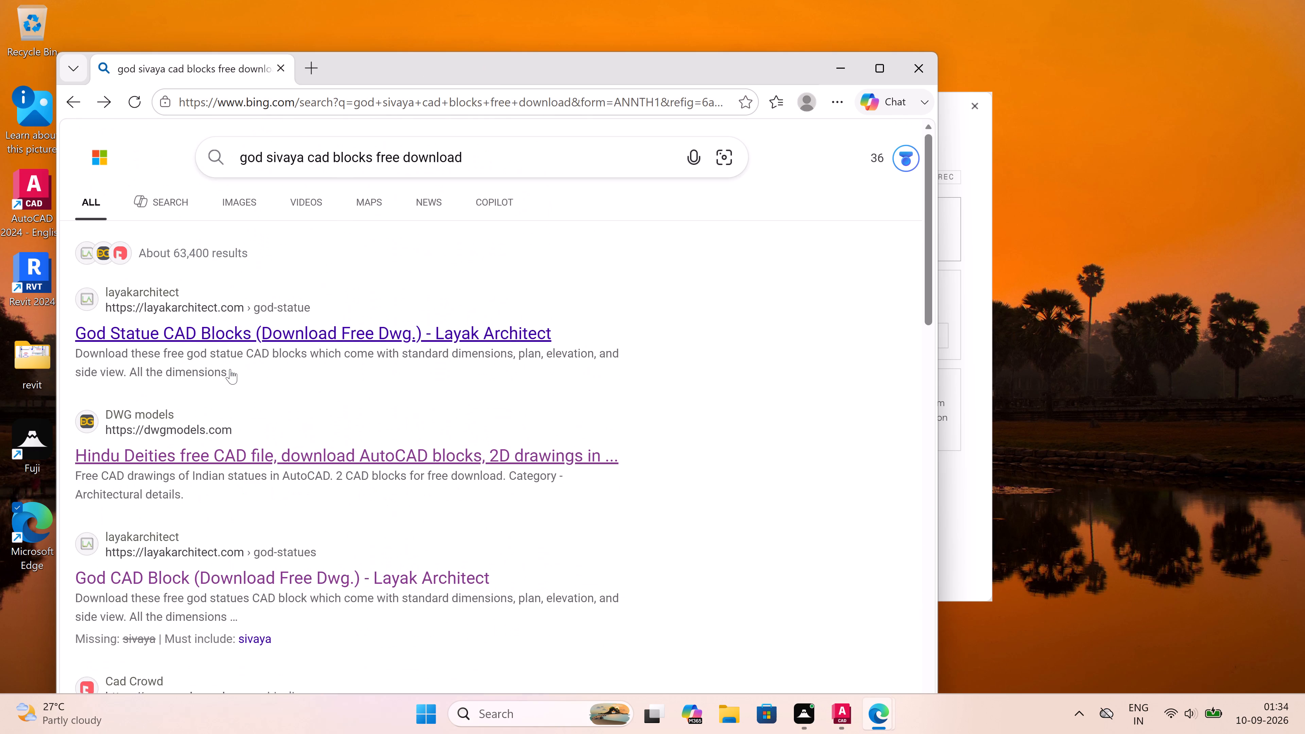
scroll(228, 354, up, 2)
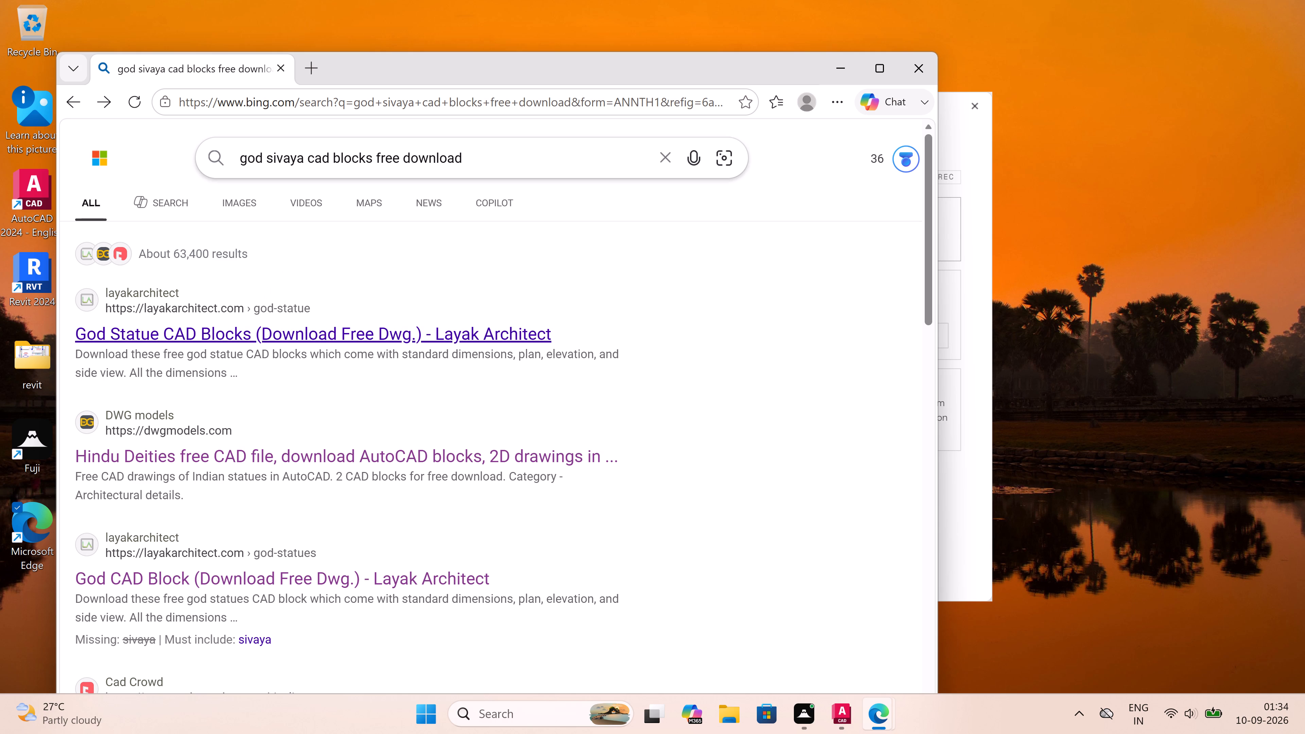
Change the web search query to gods cad blocks free download and run it.
click(302, 158)
key(BackSpace)
key(BackSpace)
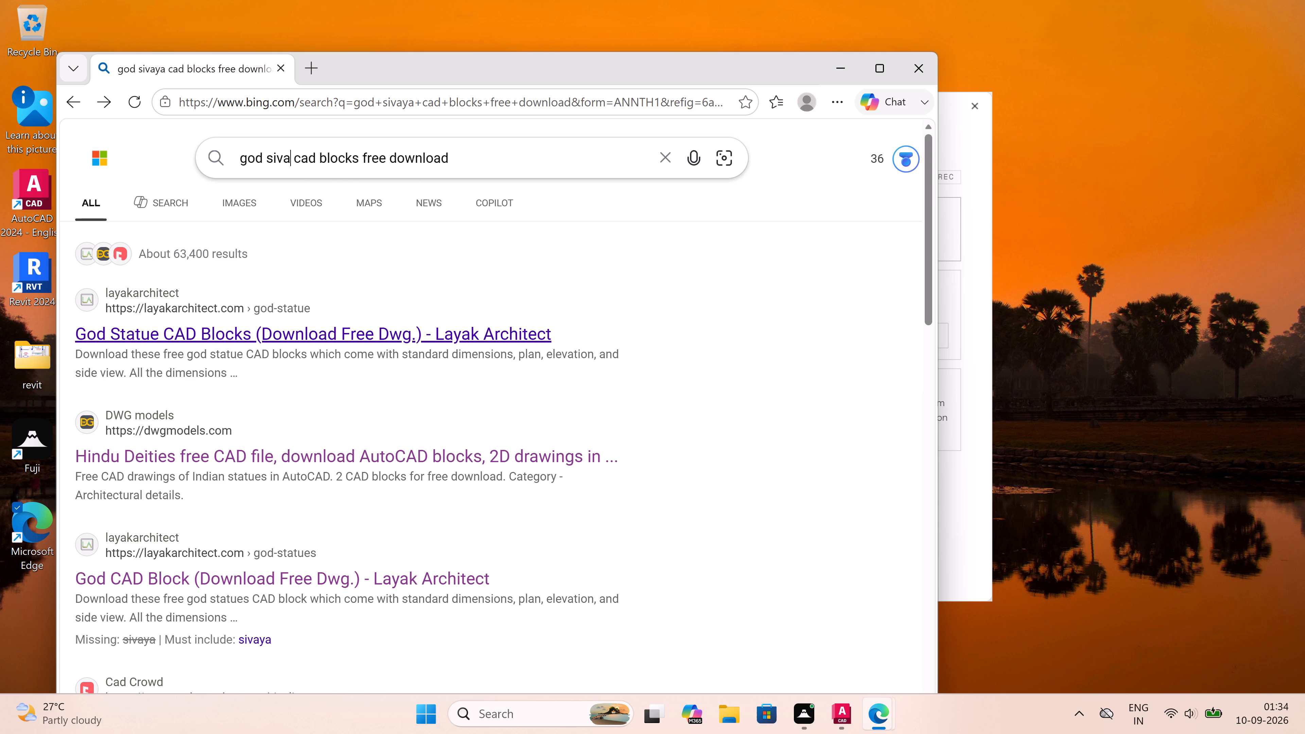
key(BackSpace)
key(BackSpace)
key(BackSpace)
key(BackSpace)
key(BackSpace)
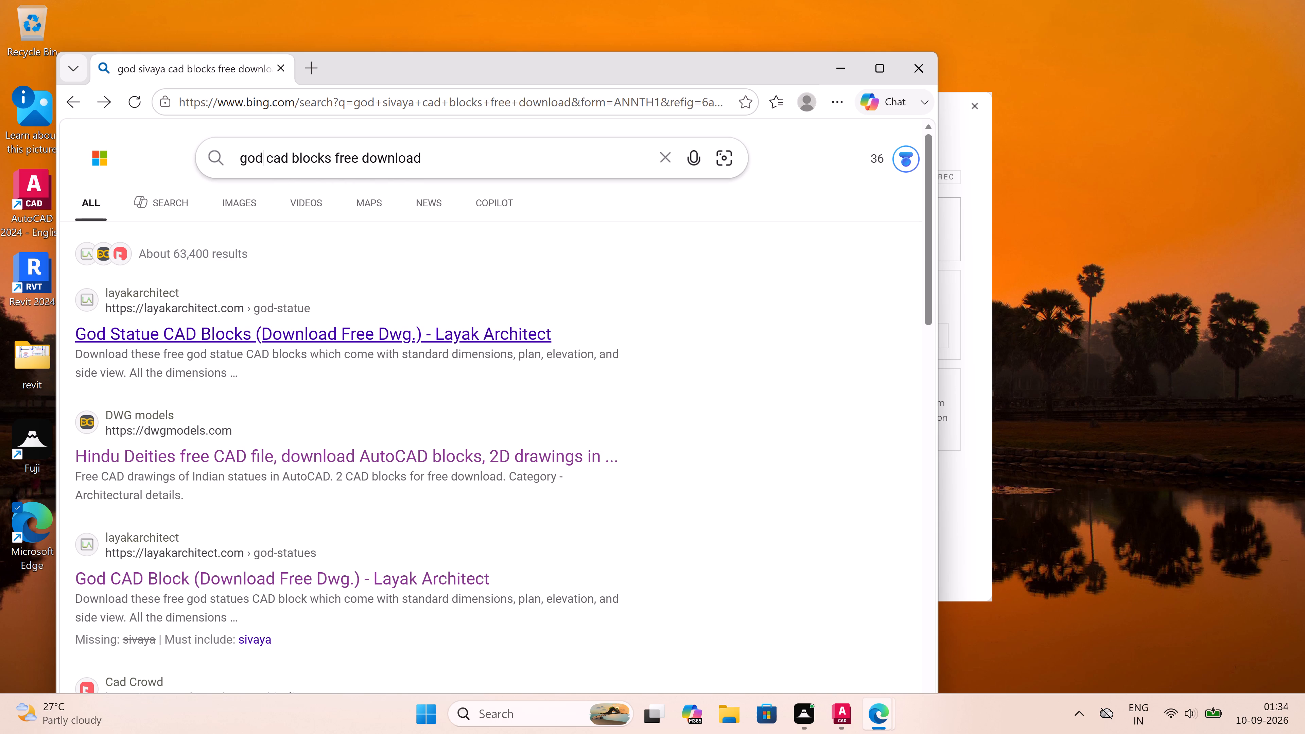
key(s)
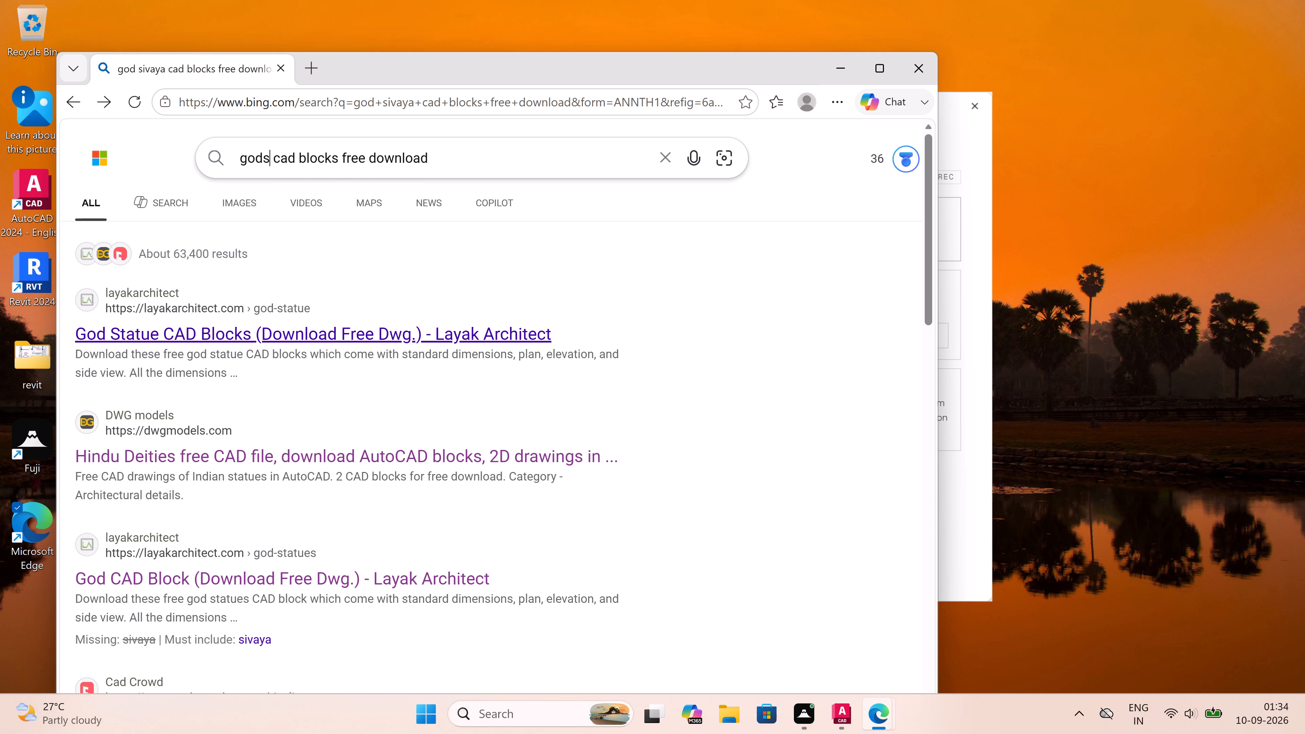
key(space)
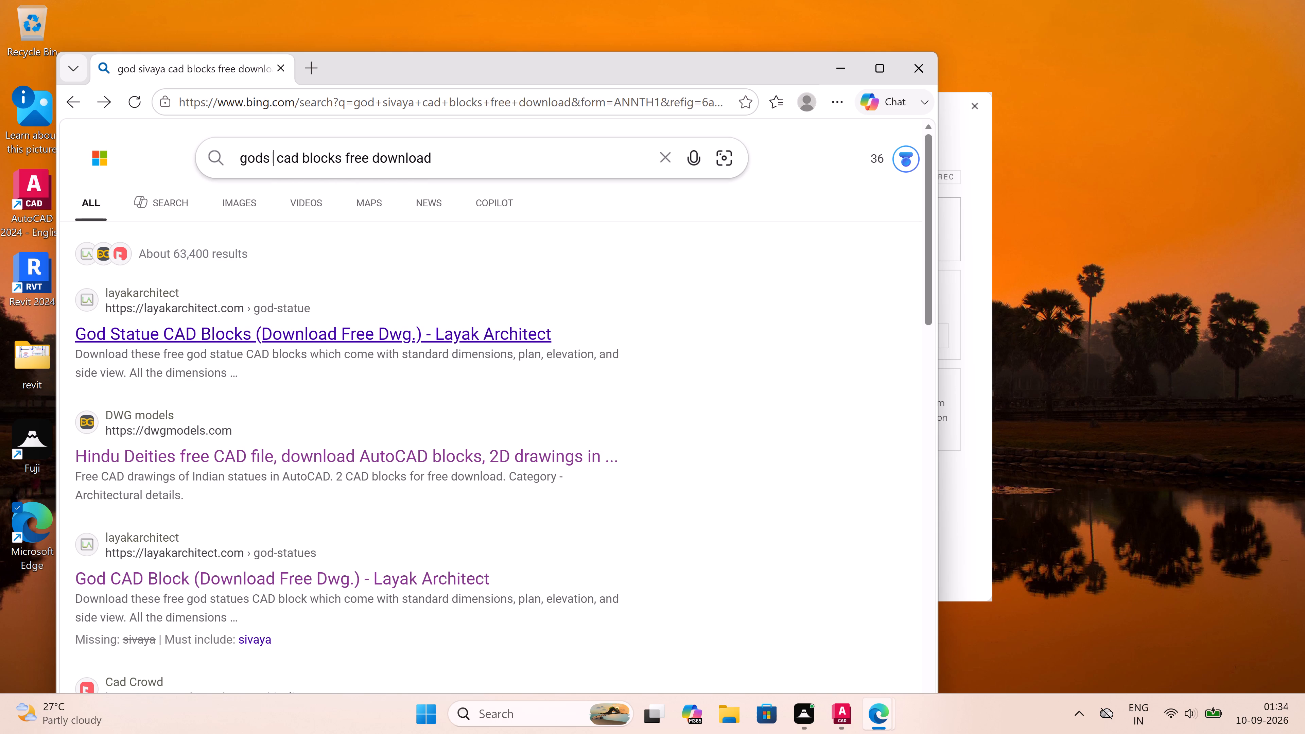
click(216, 154)
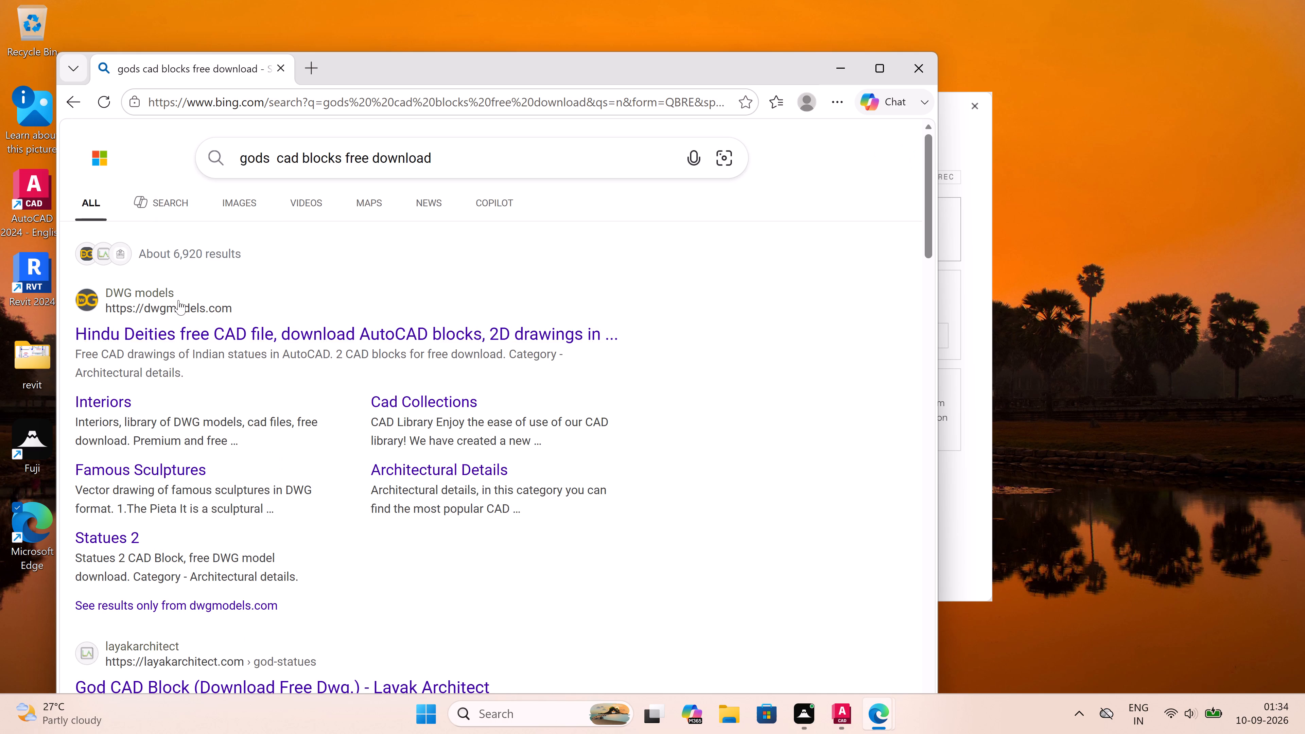
Open the DWG models Hindu Deities page and examine its drawings and the other statue models offered.
click(188, 336)
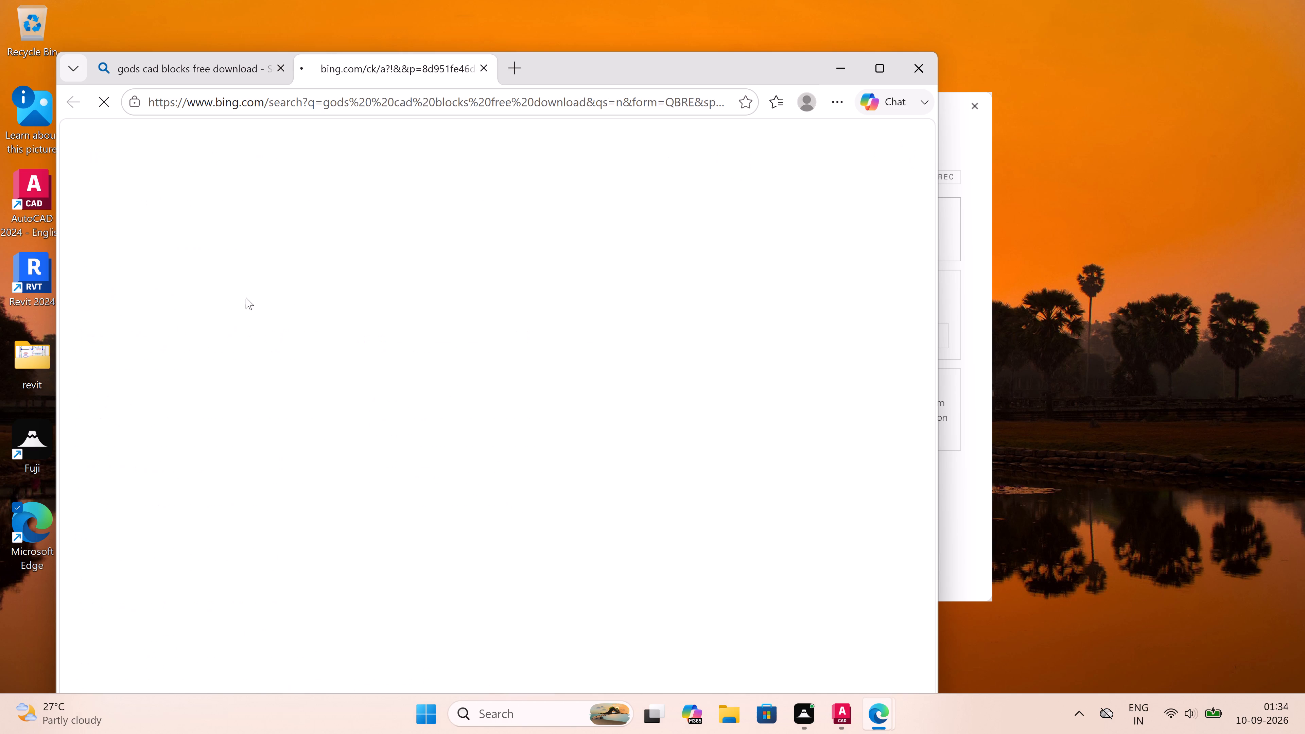
scroll(371, 318, down, 3)
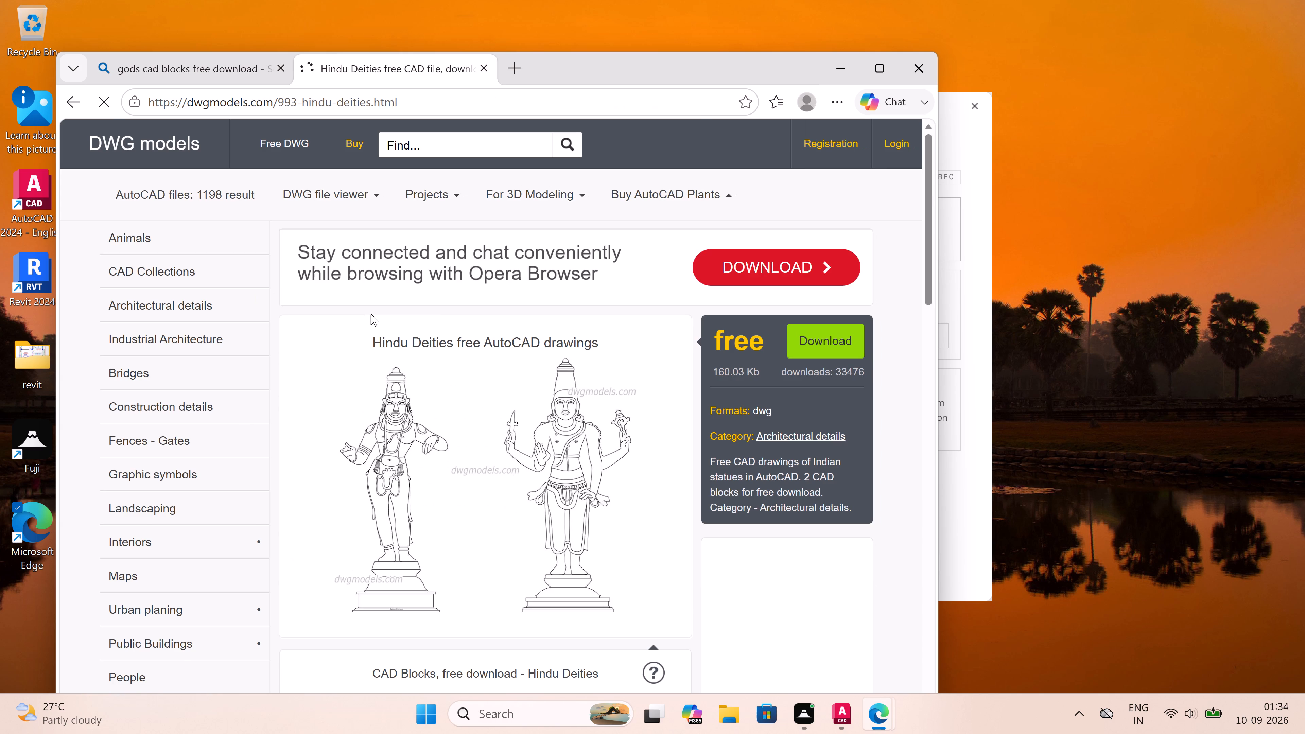
scroll(371, 314, down, 2)
scroll(374, 317, up, 5)
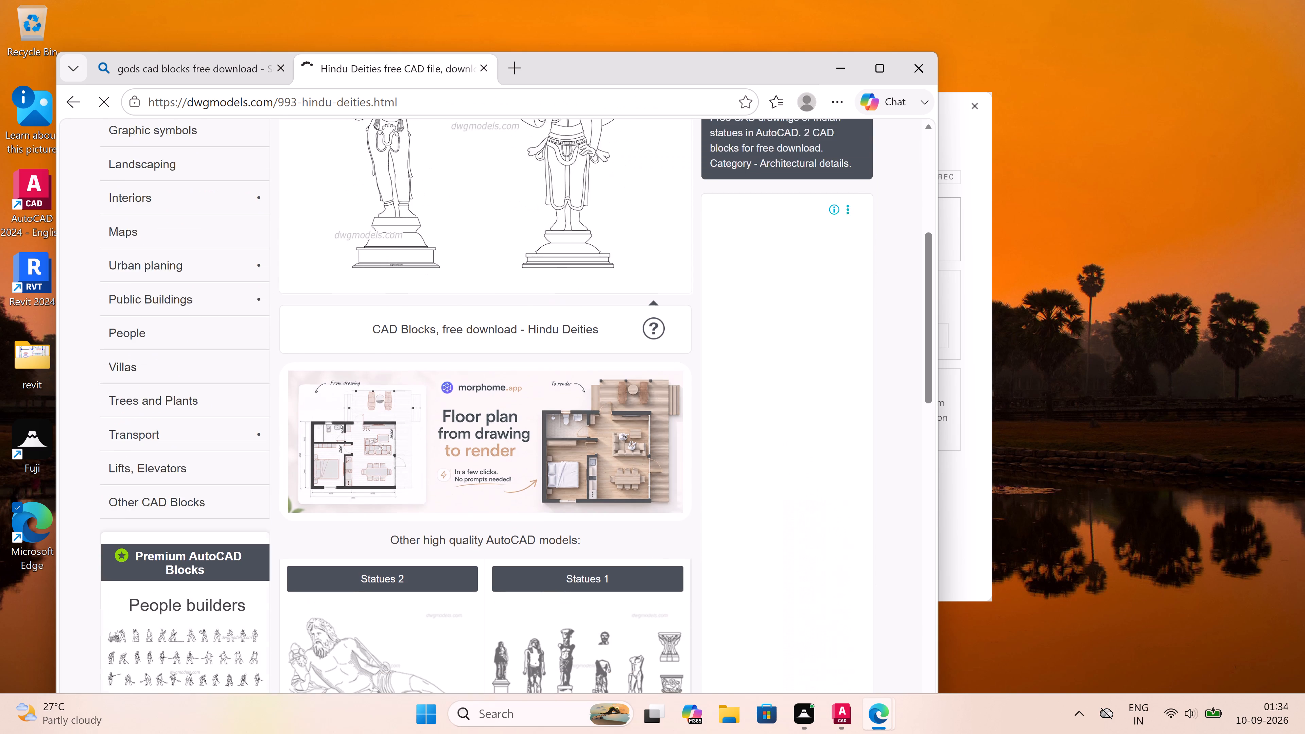
scroll(377, 318, up, 1)
scroll(377, 319, down, 7)
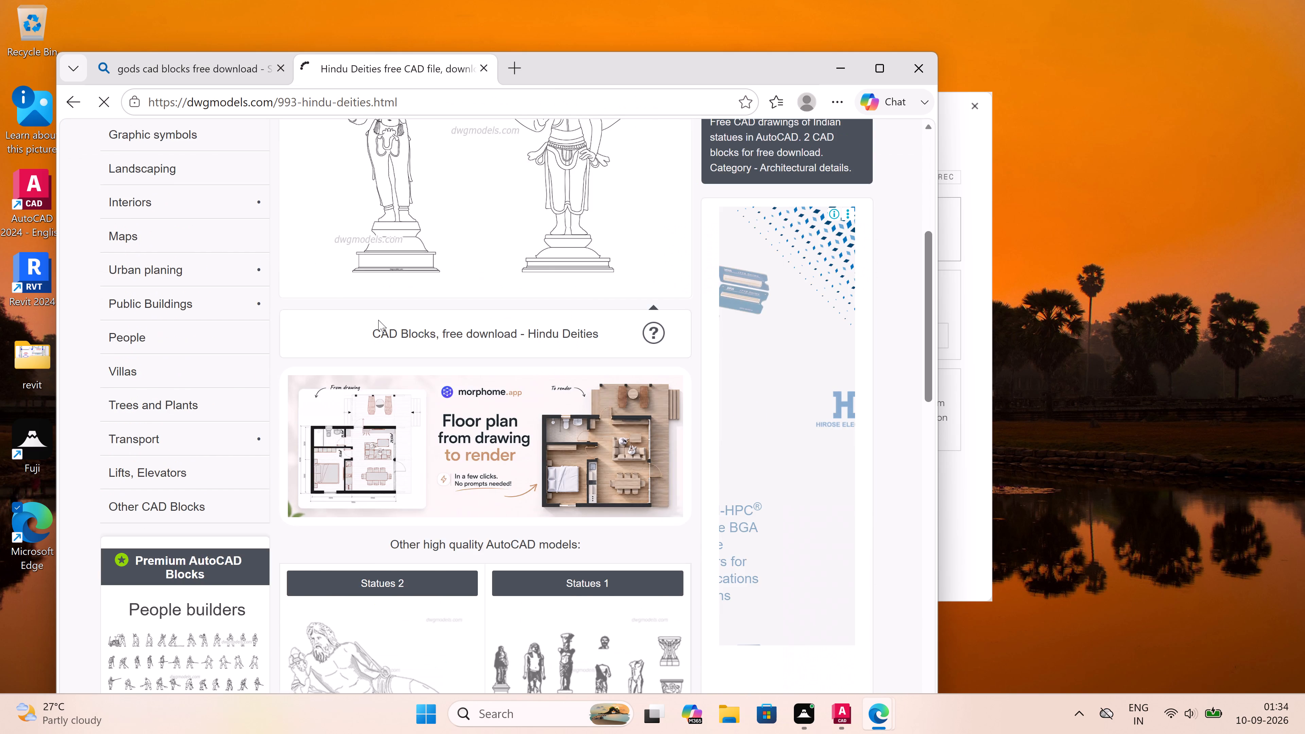
scroll(369, 362, down, 3)
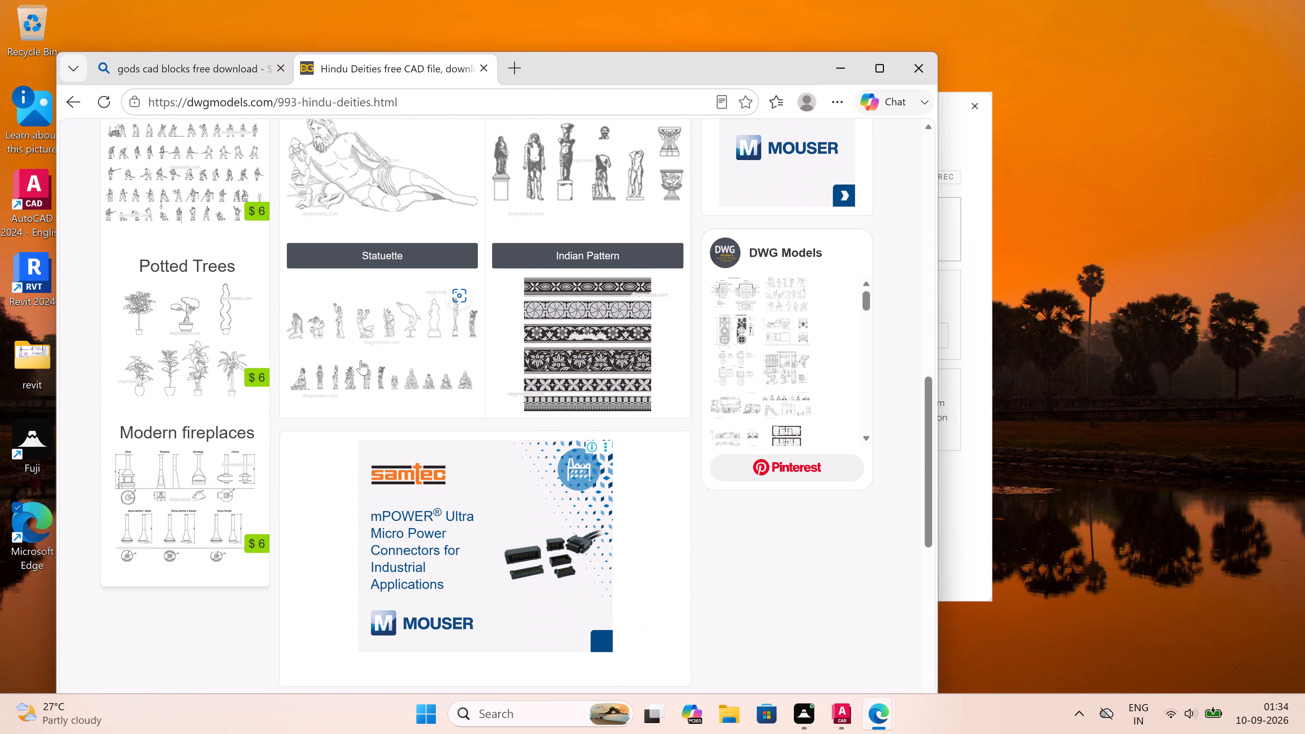
scroll(363, 361, down, 5)
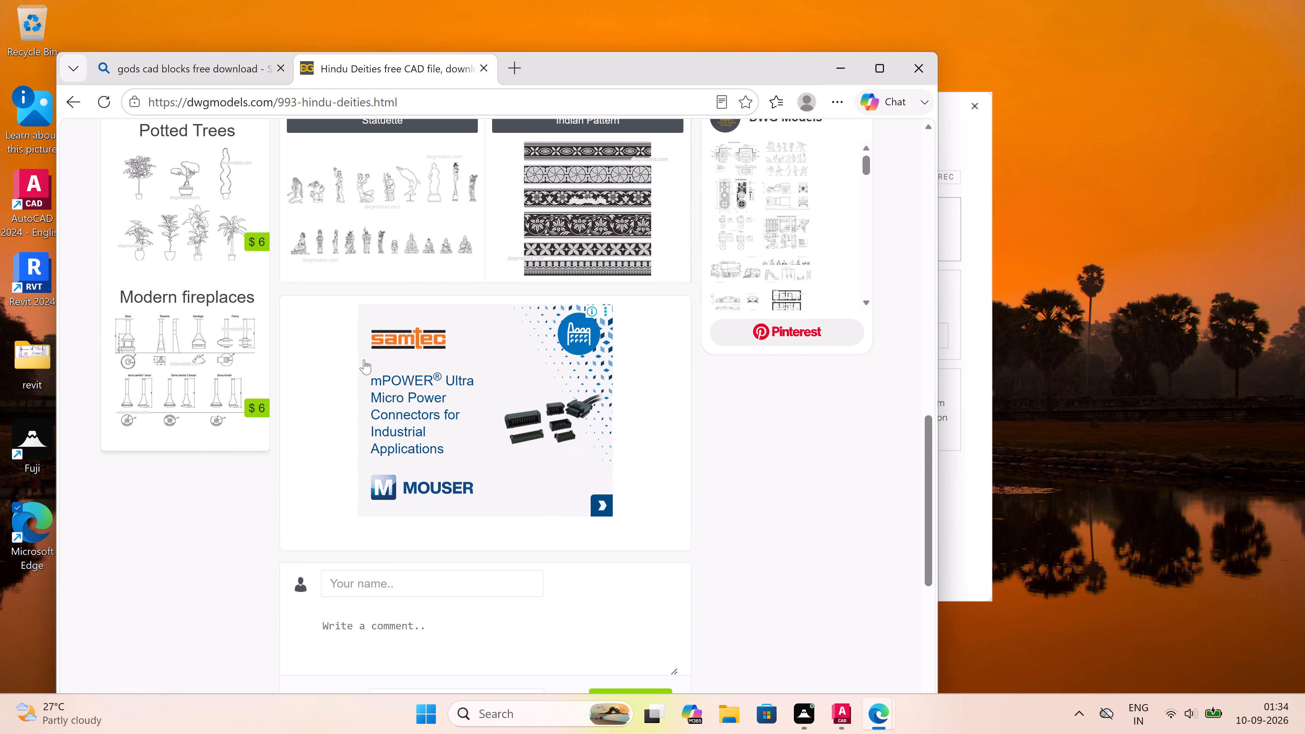
scroll(365, 360, down, 2)
scroll(366, 358, up, 5)
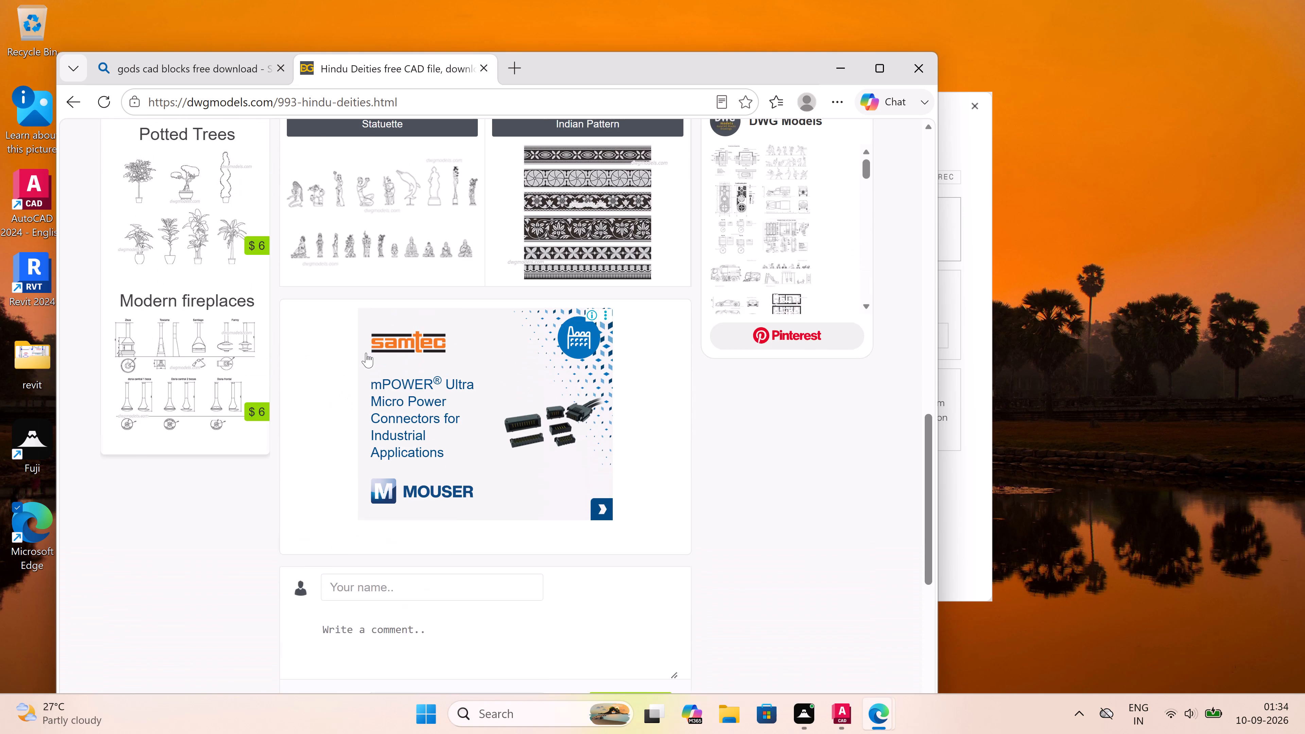
scroll(366, 353, up, 11)
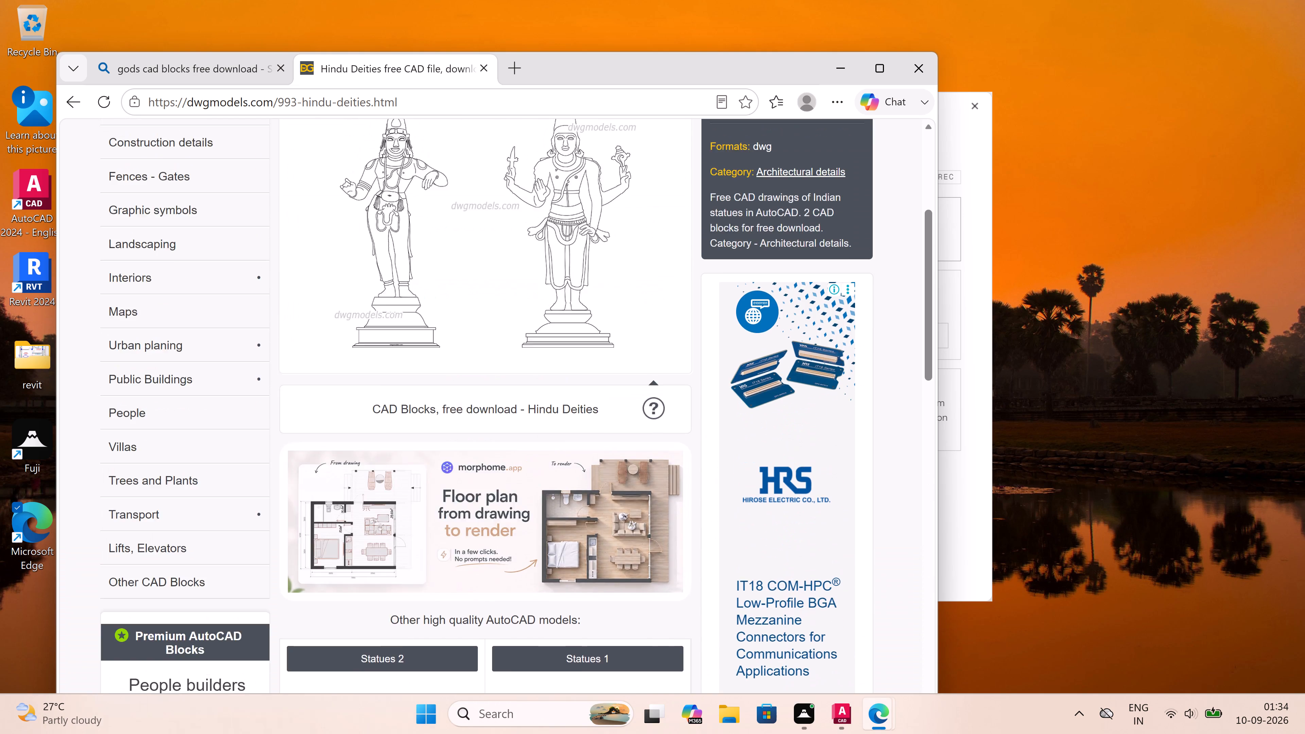
Return to the search results and open the related search for ganpati cad block free download.
click(76, 101)
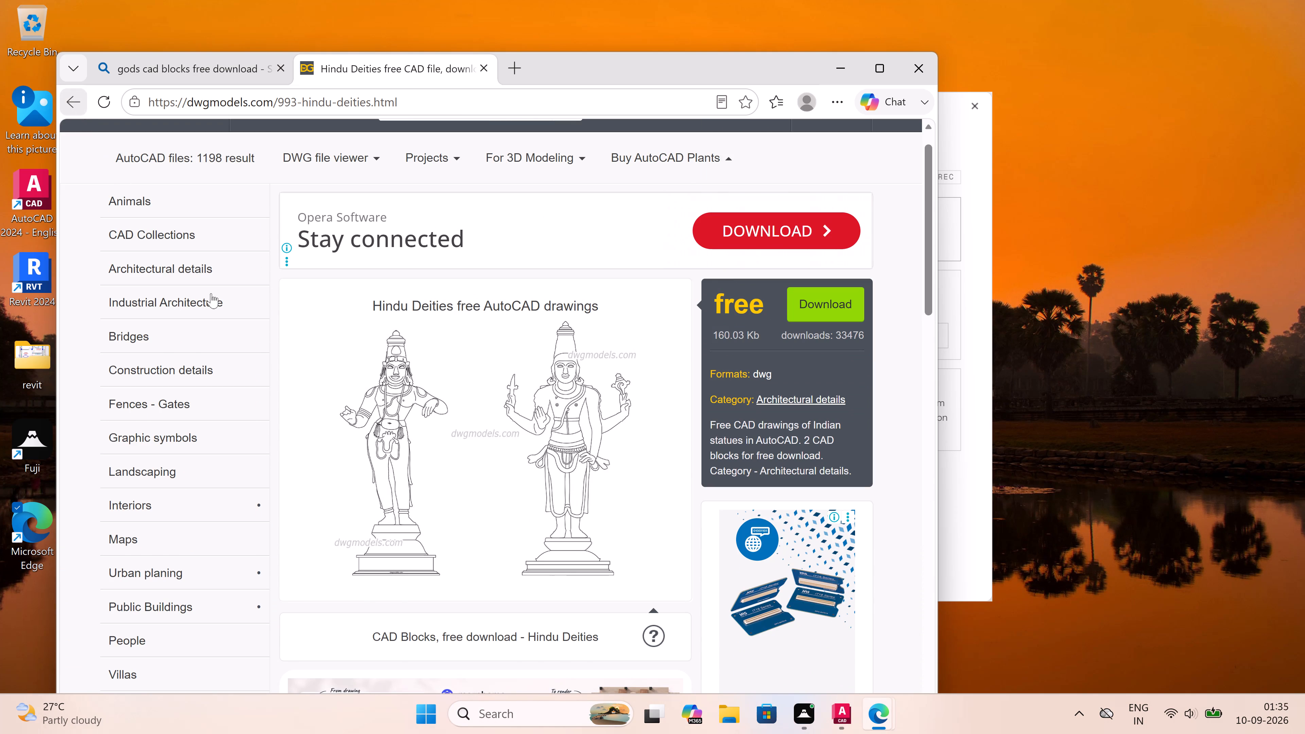
scroll(267, 330, down, 4)
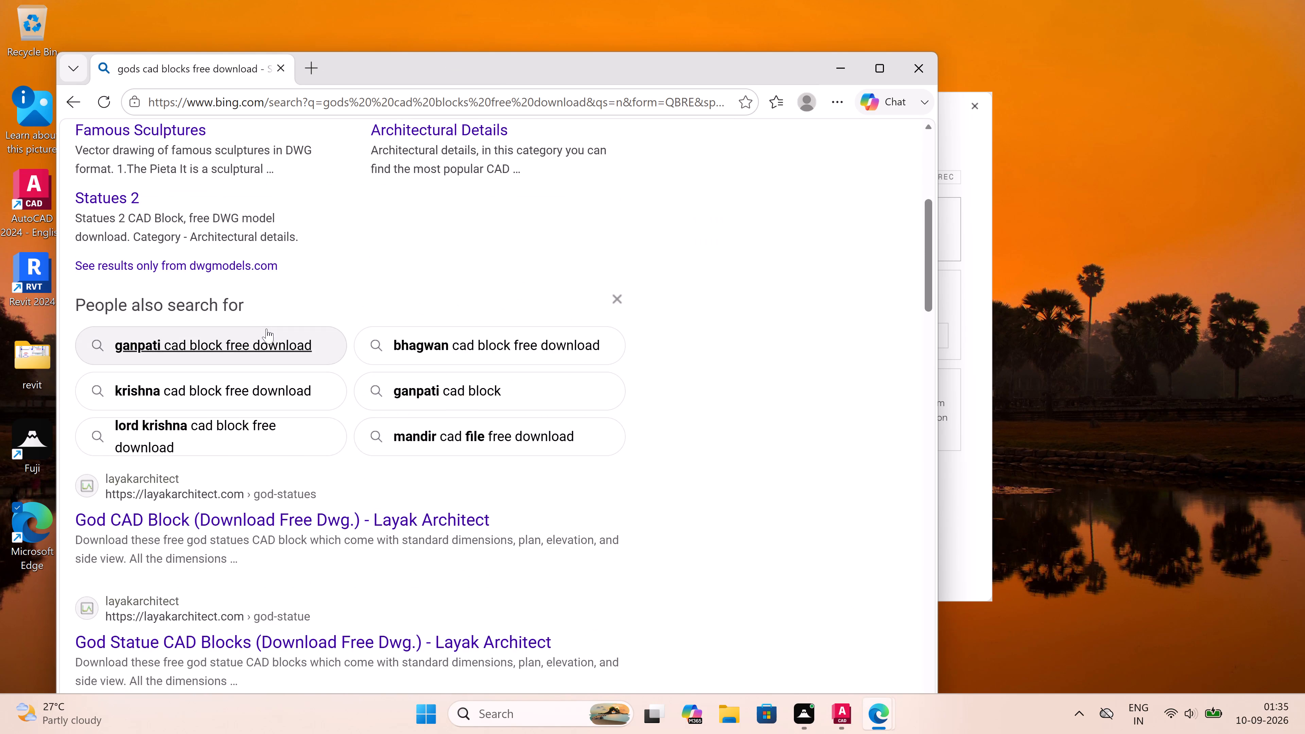
scroll(266, 329, down, 3)
scroll(265, 324, up, 2)
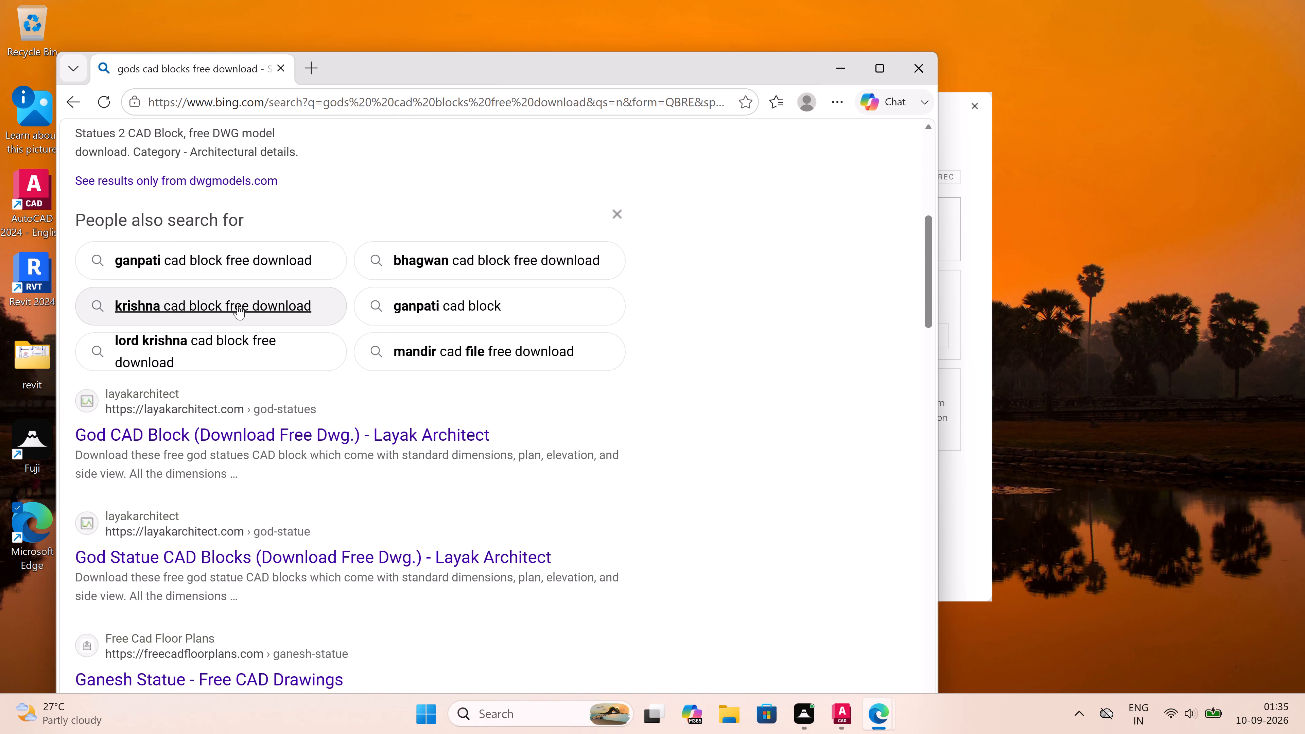
click(224, 255)
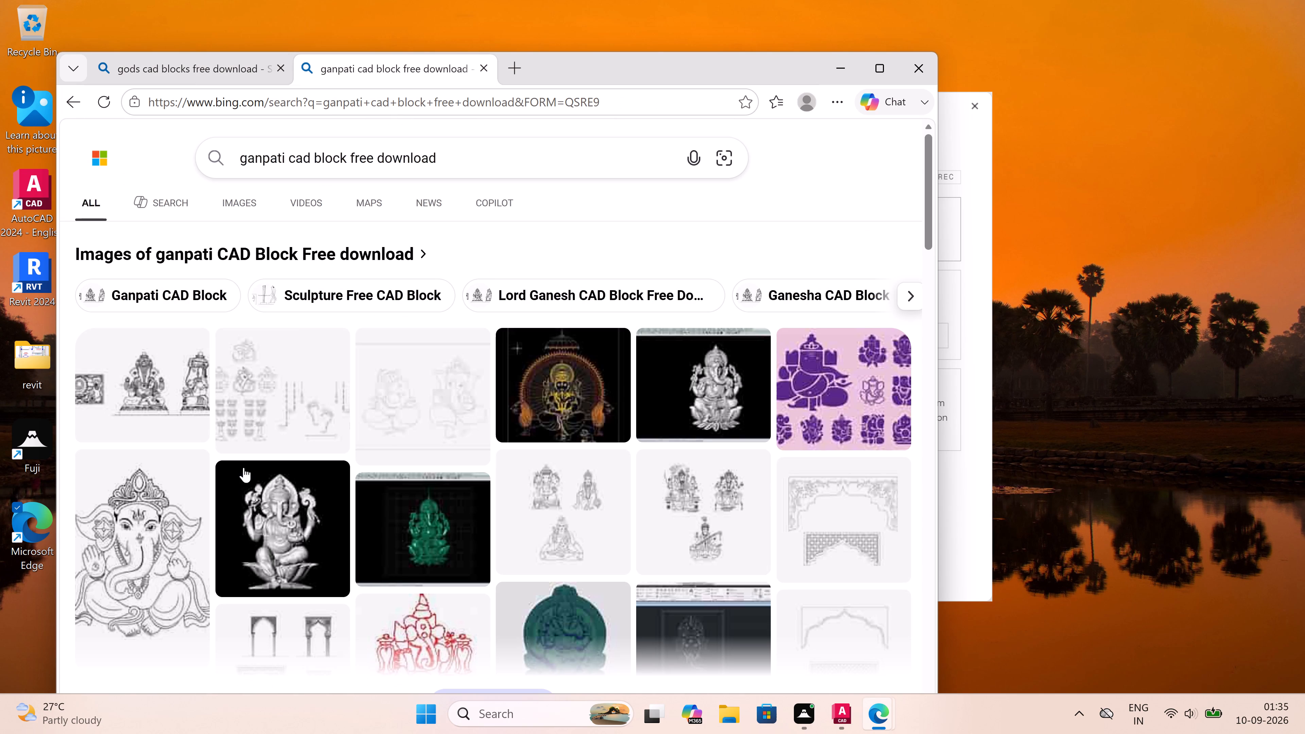
Open the seated Lord Ganesha 2D line drawing from the image results and save it to Downloads as ganapathi in JPEG format.
click(150, 531)
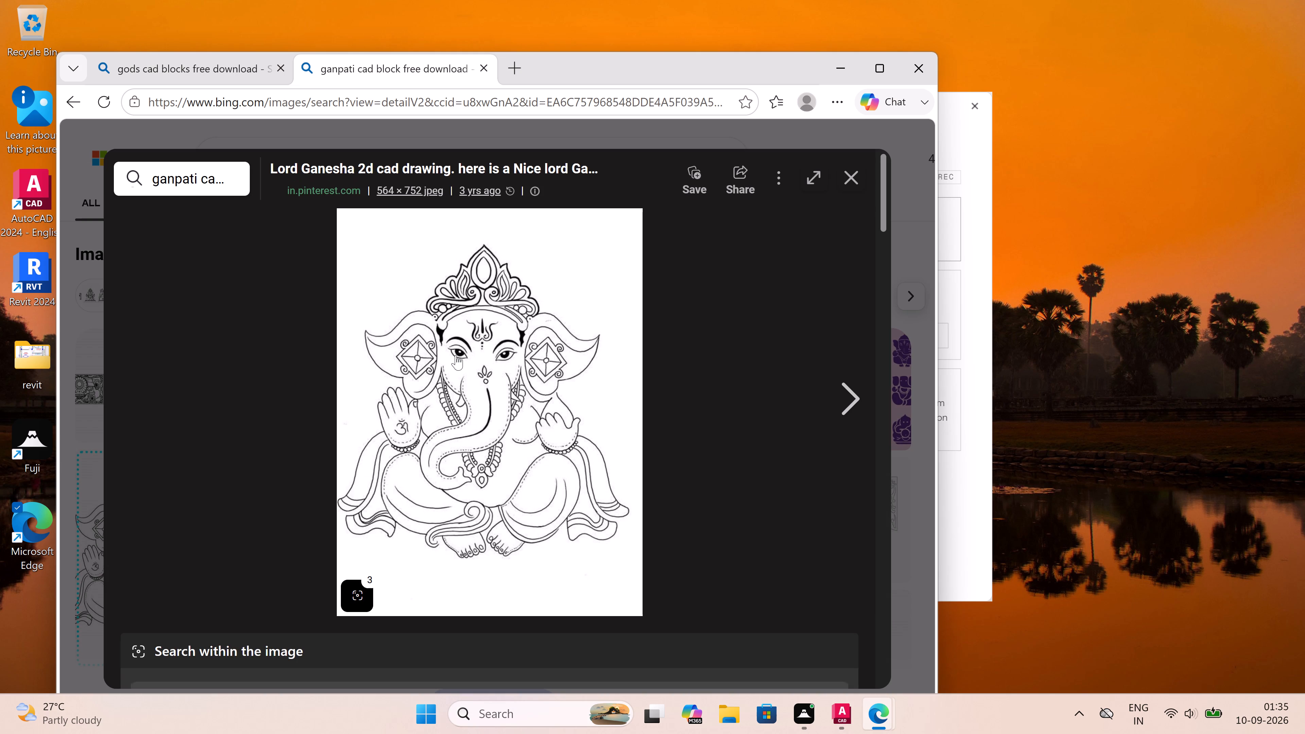
right_click(456, 354)
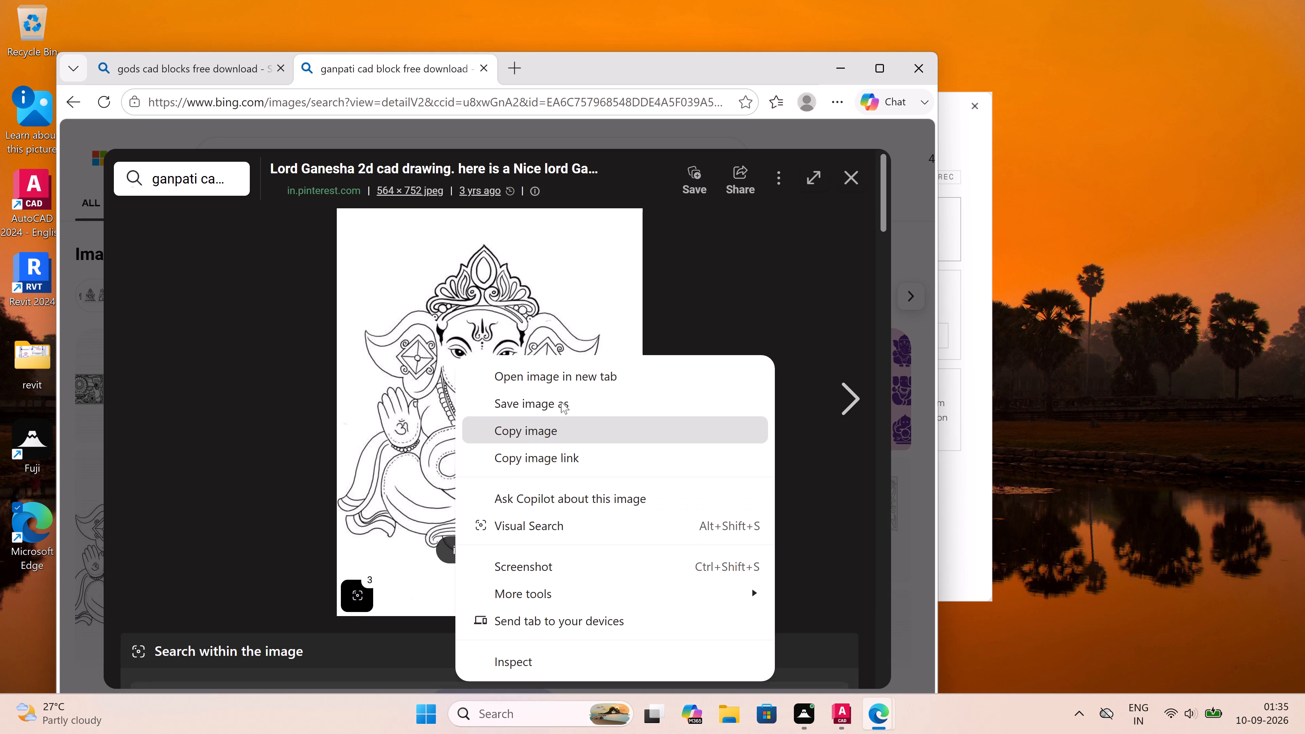
click(562, 401)
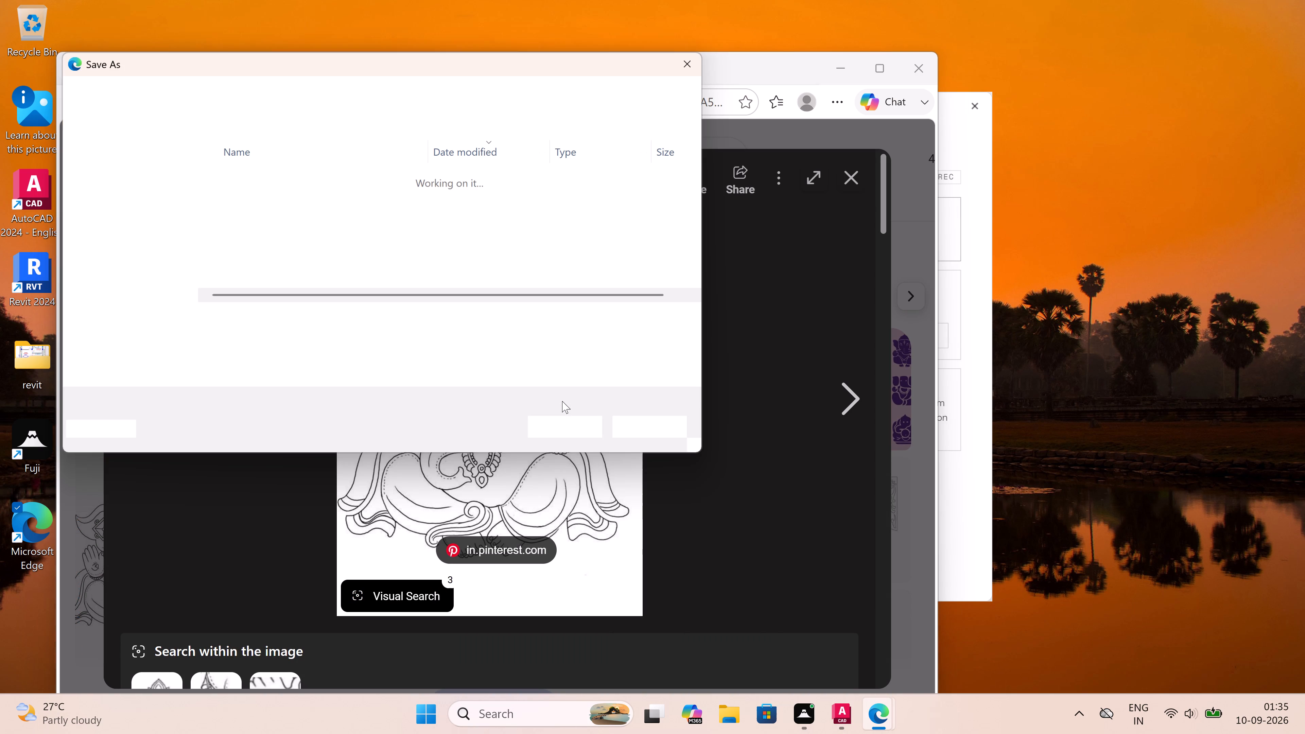
key(BackSpace)
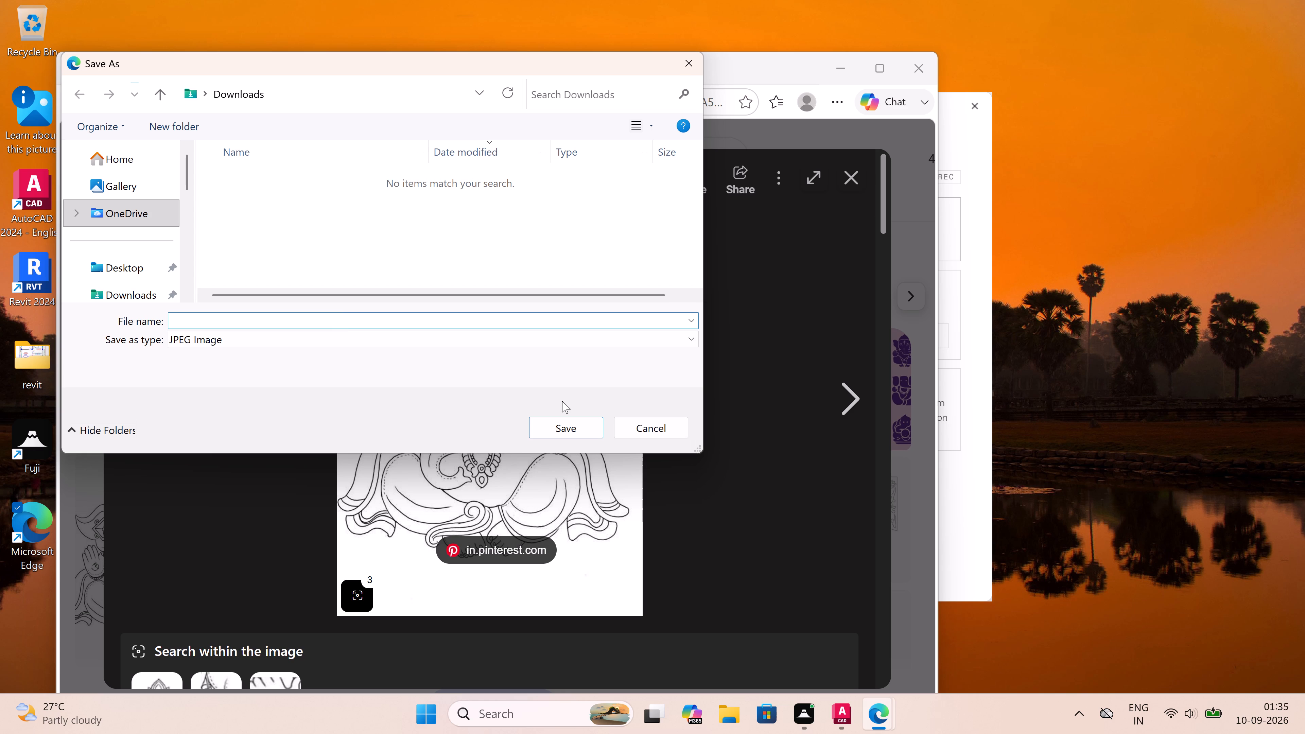
text(ganapathi)
click(549, 422)
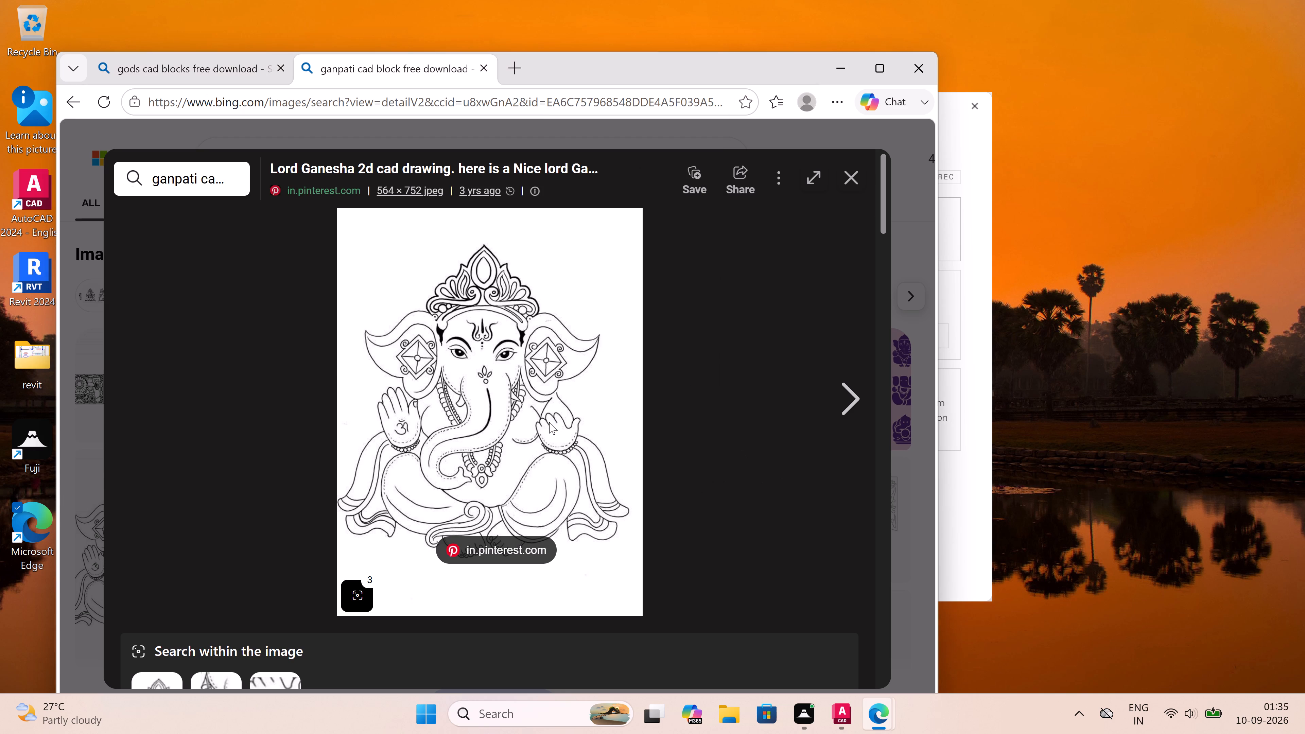
Open the downloaded ganapathi.jpg in Photos to view it, and close the viewer windows.
double_click(627, 171)
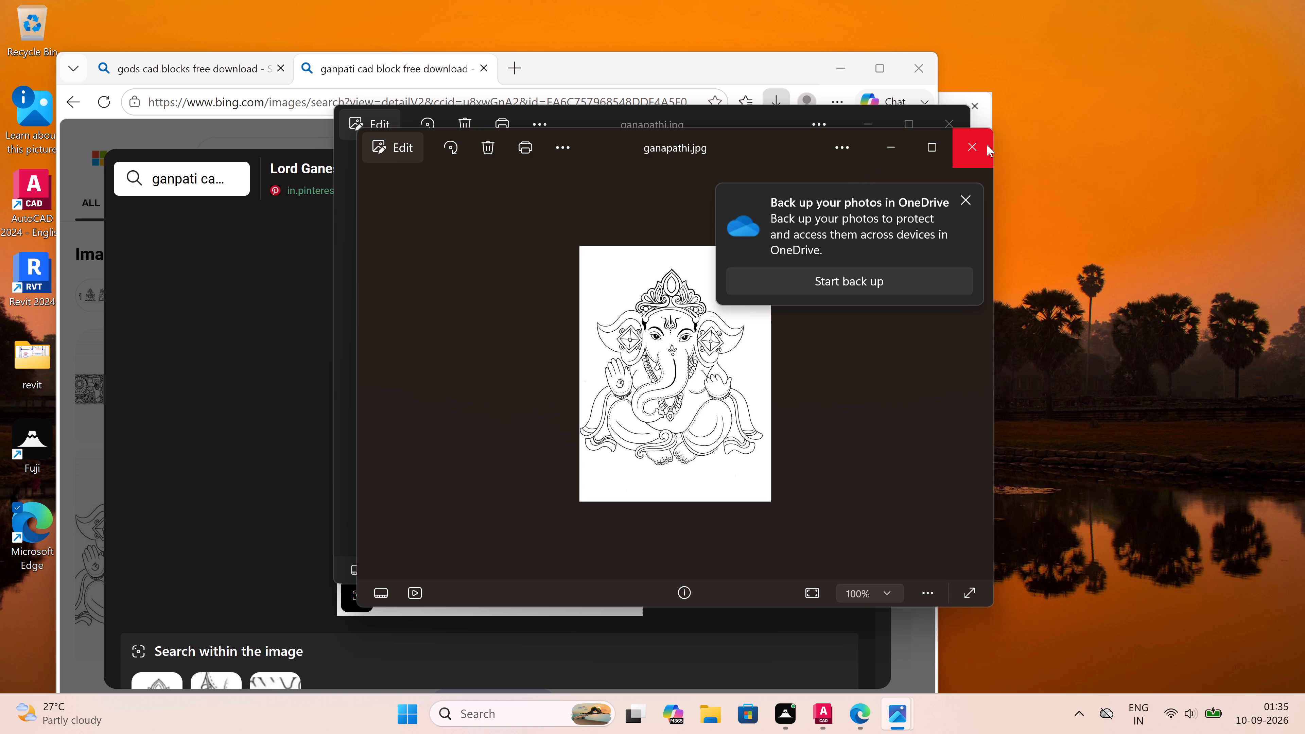
click(978, 143)
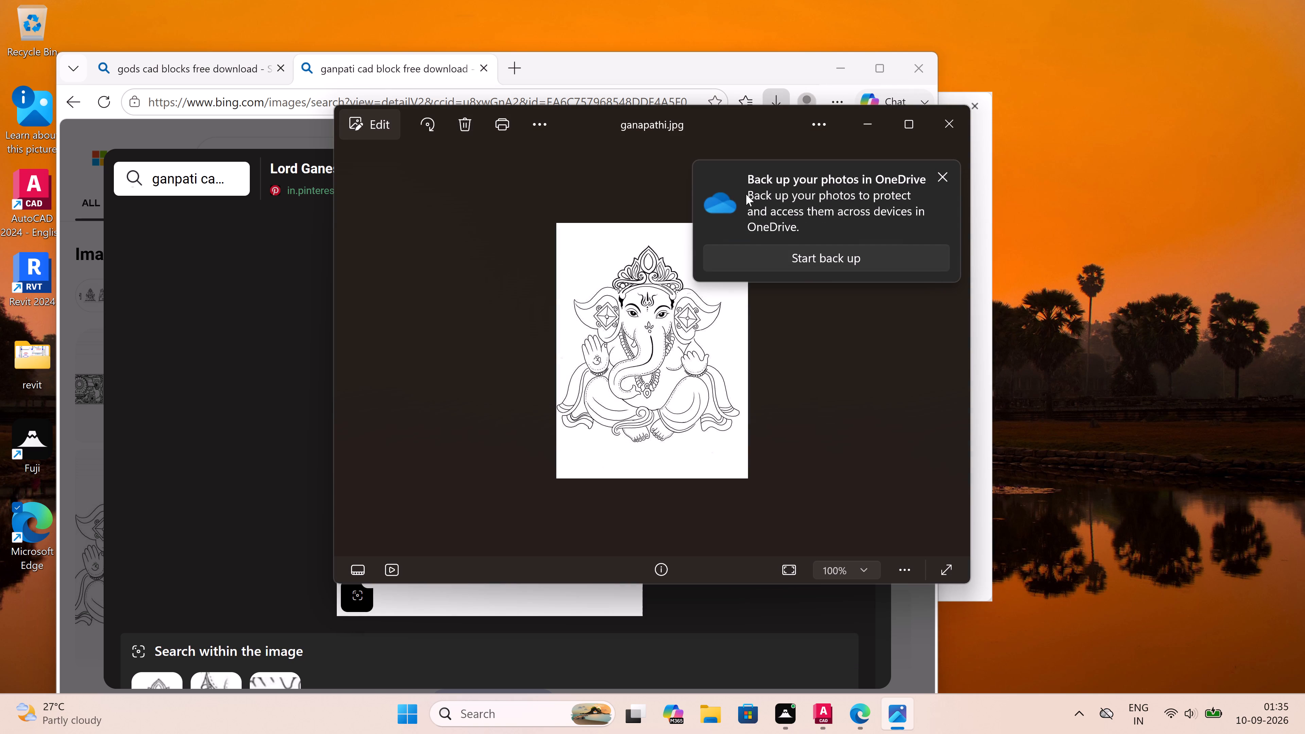
click(954, 116)
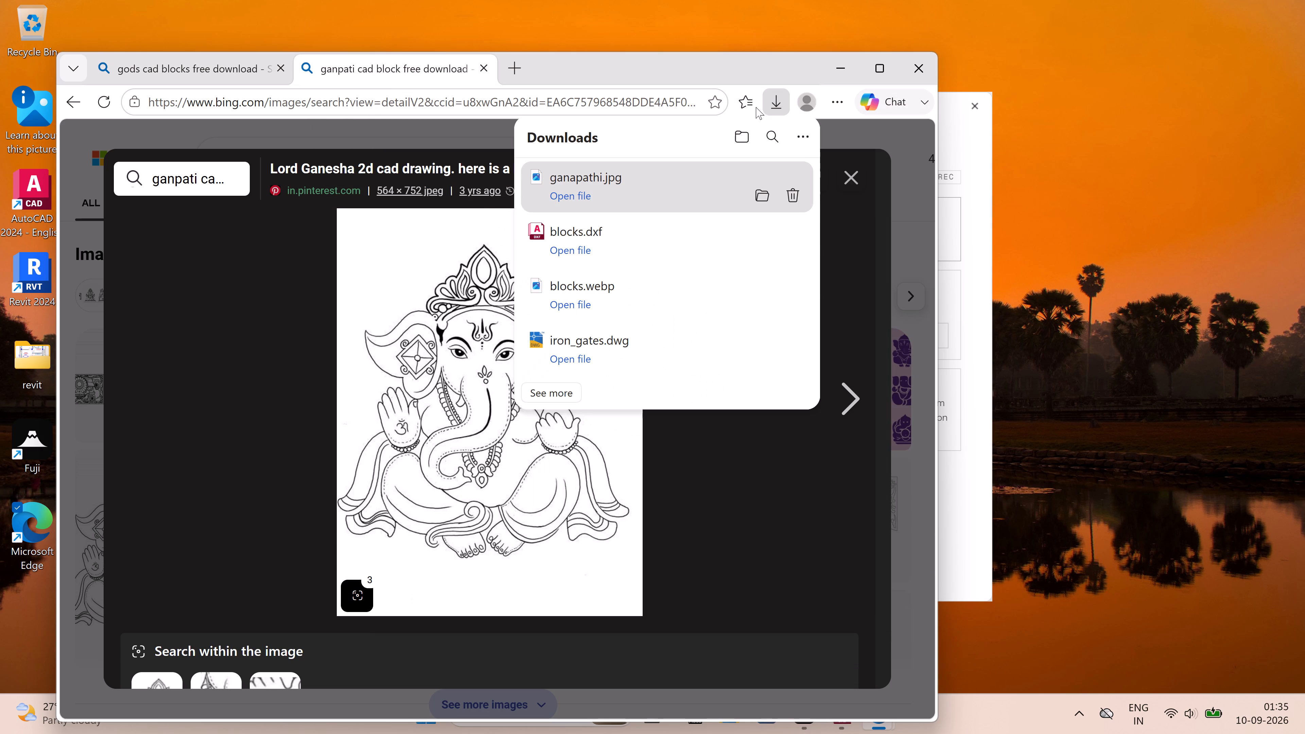
Leave the image preview, search the web for convertio and open the Convertio File Converter site.
click(415, 134)
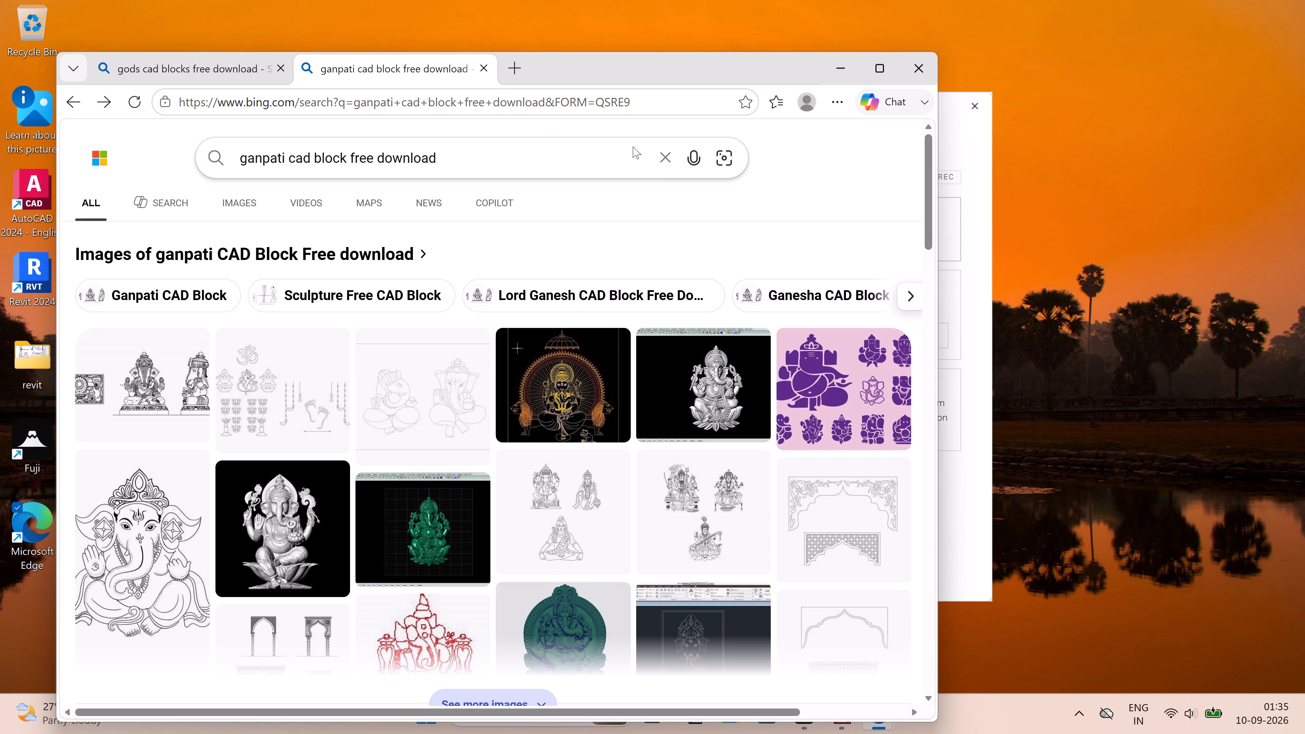
click(670, 157)
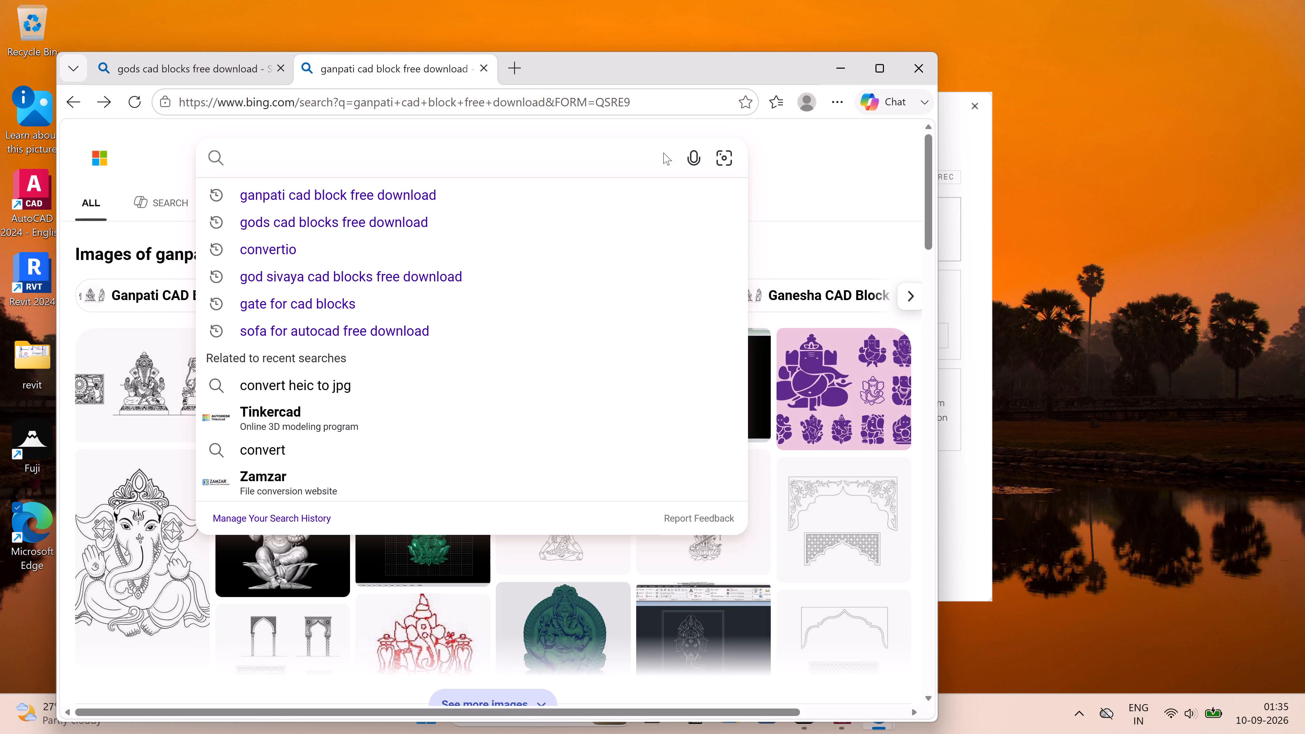
text(conver)
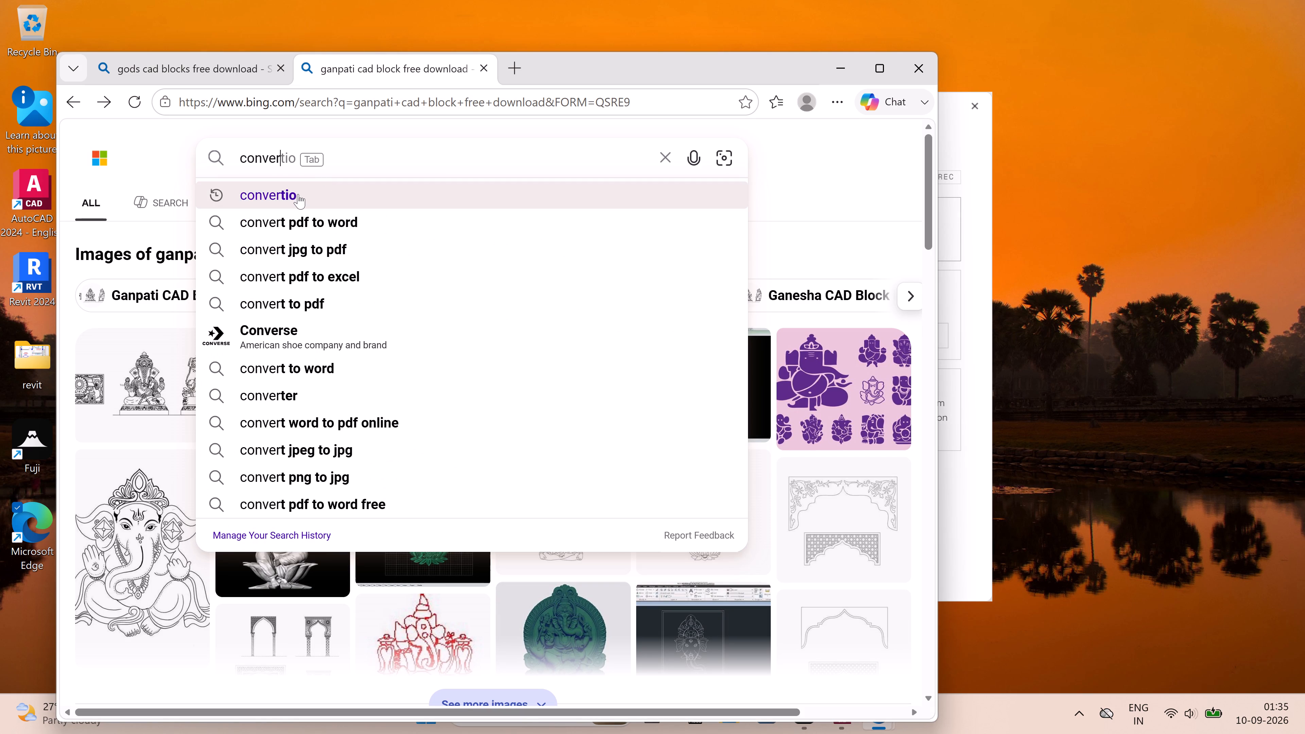
click(297, 195)
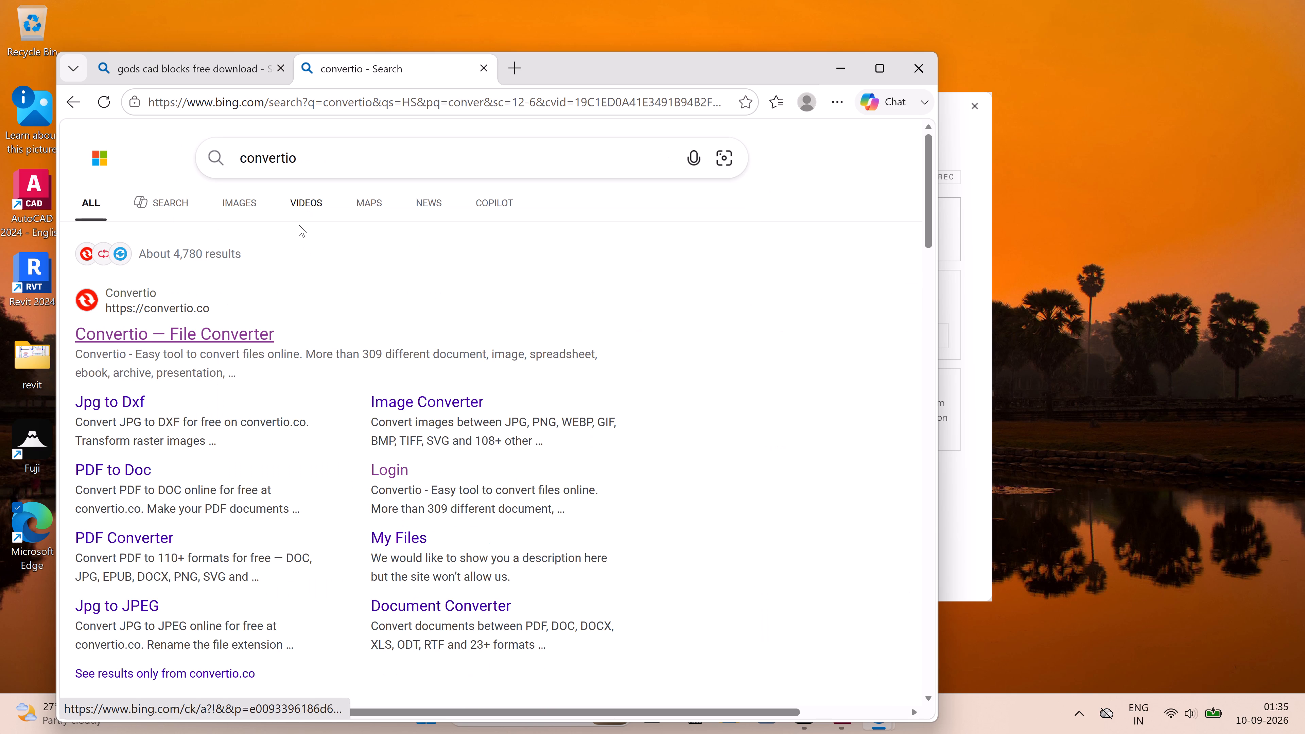
click(178, 334)
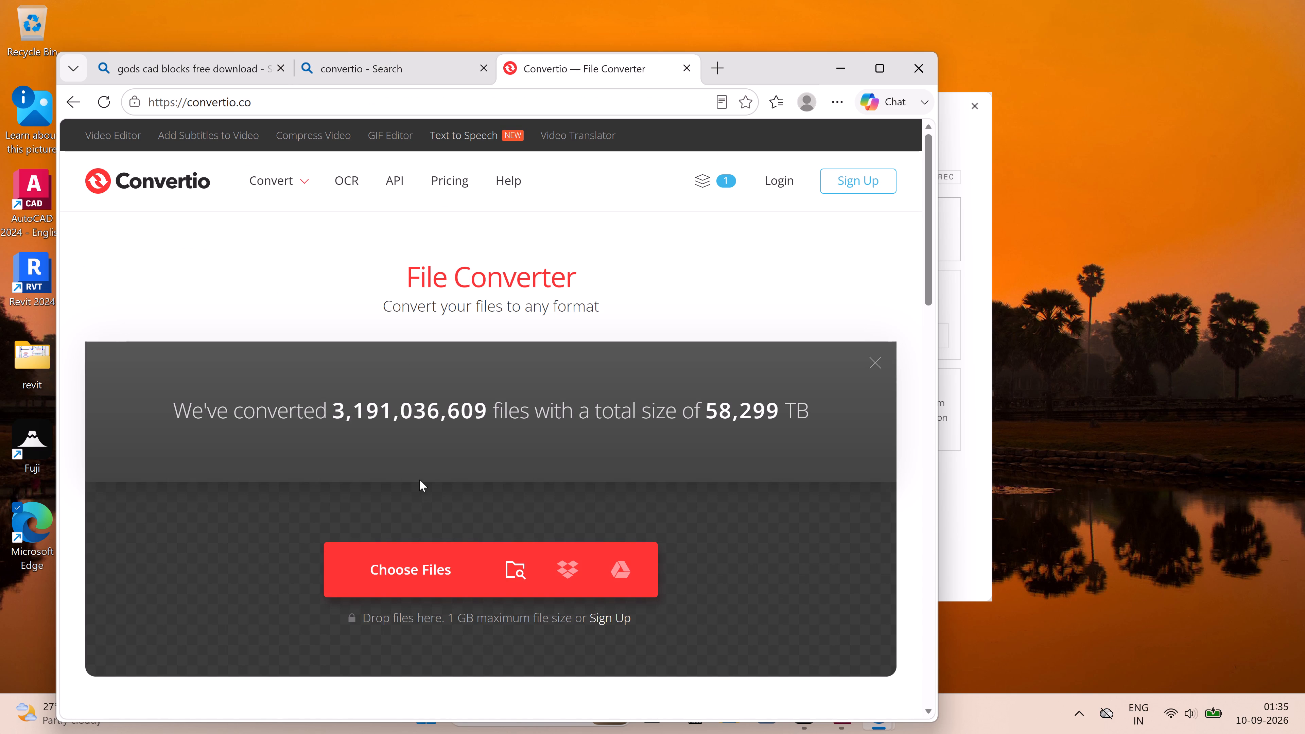
Upload ganapathi.jpg from Downloads to the file converter and convert it to DXF.
scroll(421, 472, down, 2)
click(424, 409)
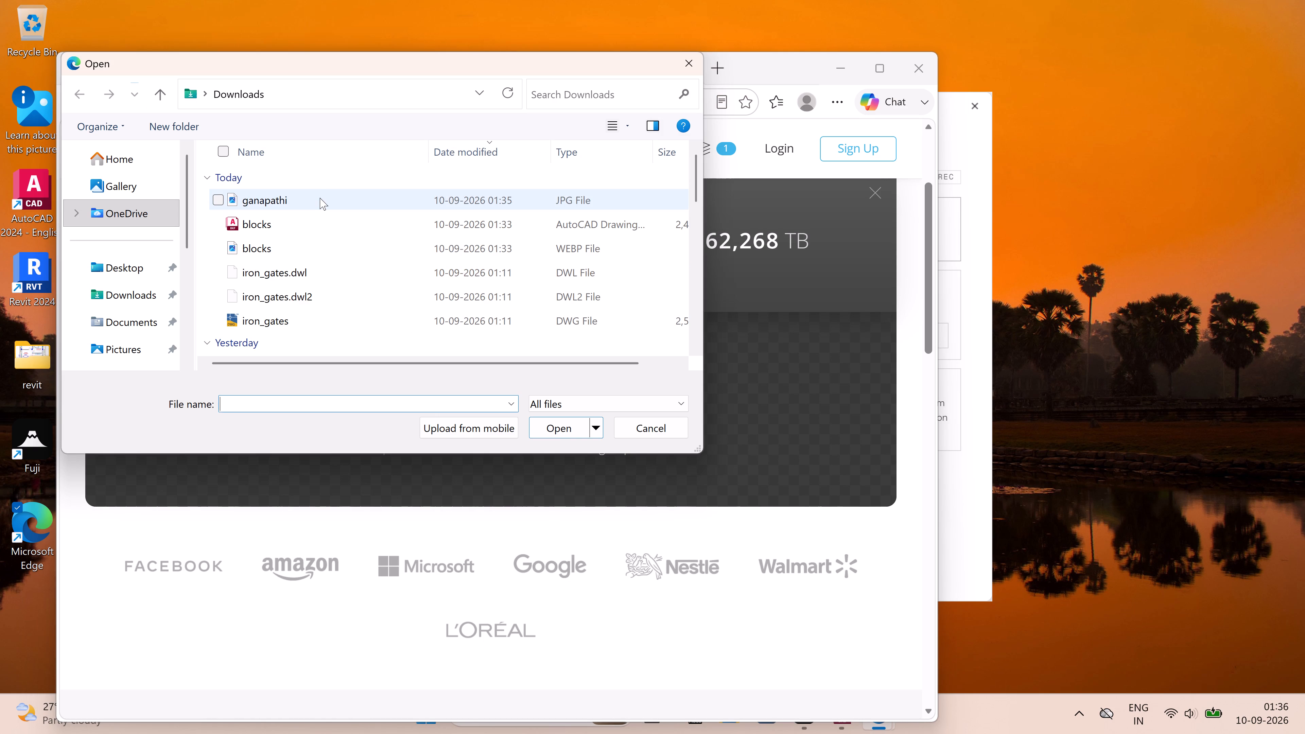
click(320, 198)
click(569, 419)
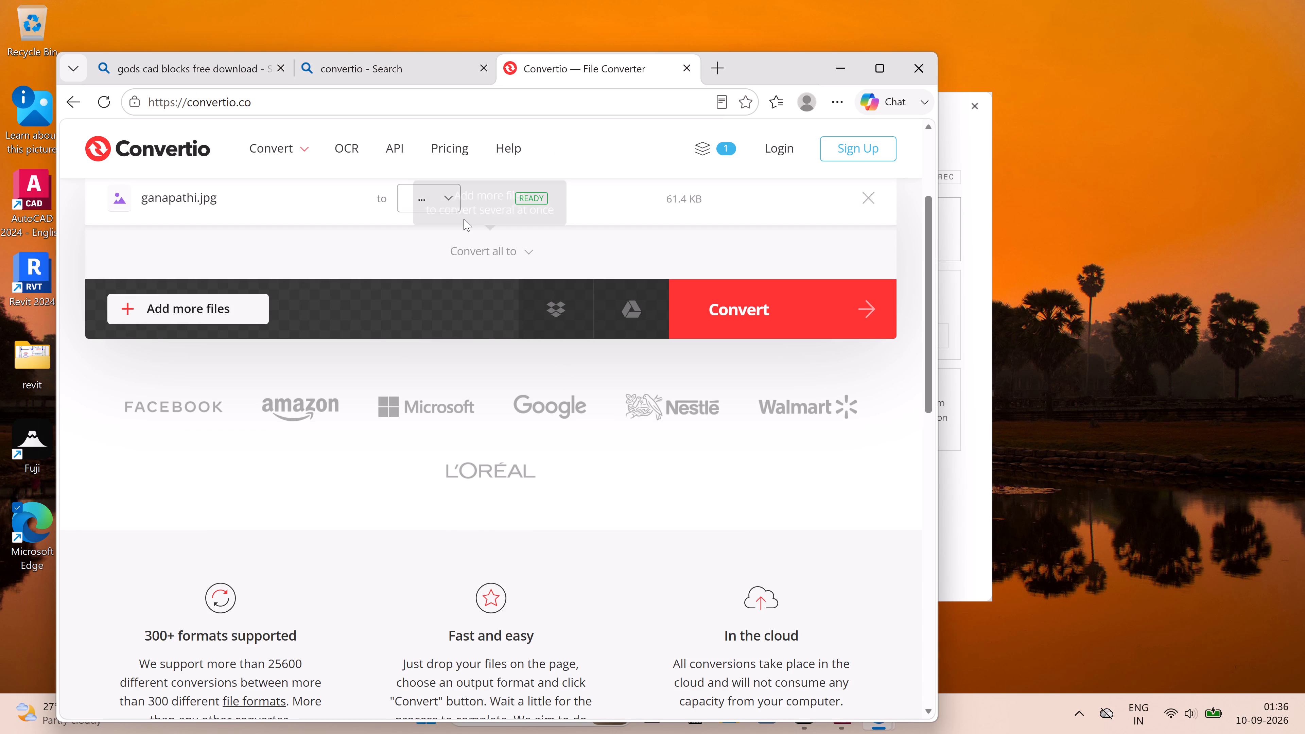
double_click(452, 198)
click(448, 191)
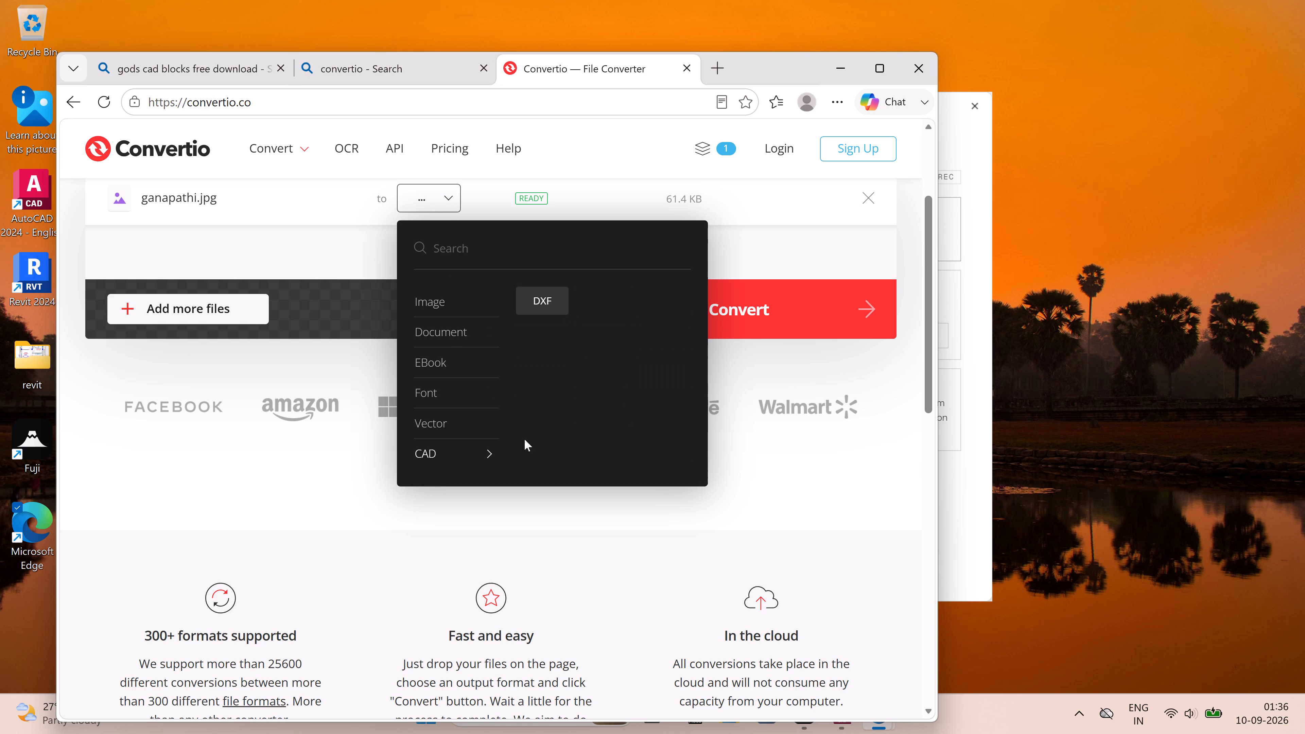
double_click(542, 295)
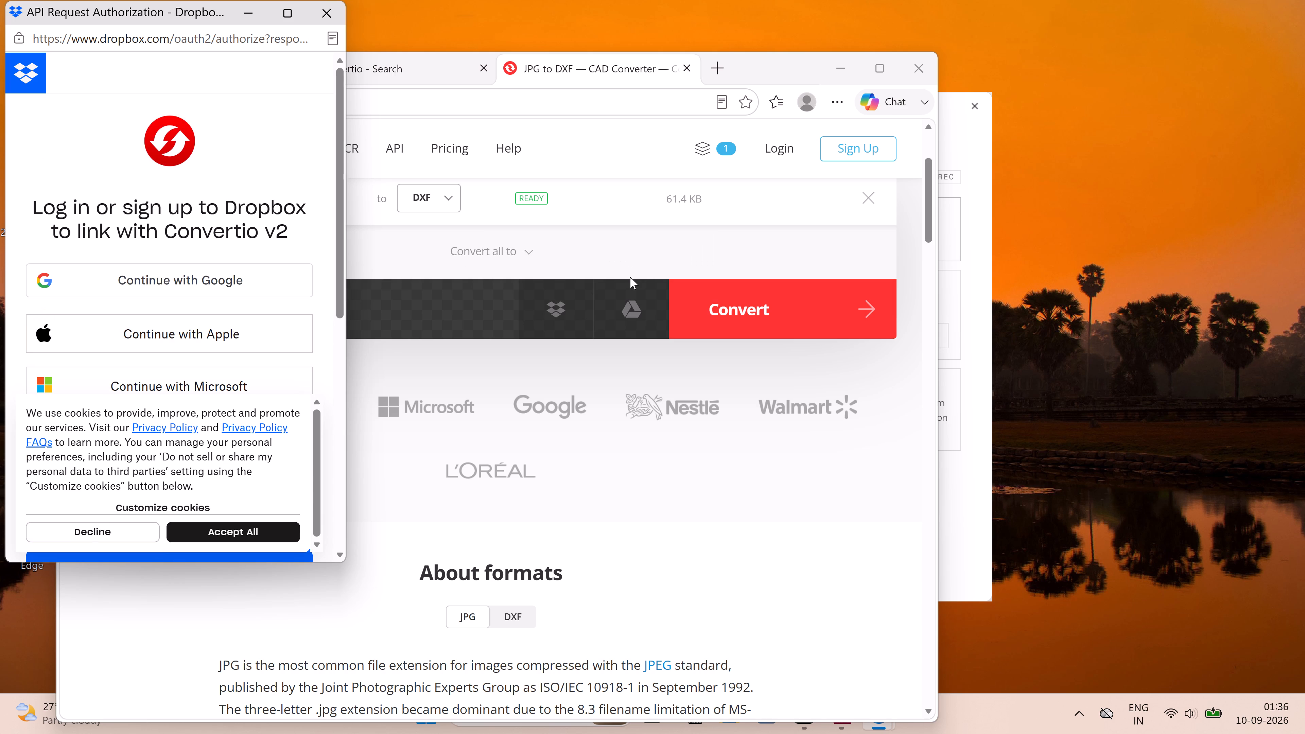
click(702, 296)
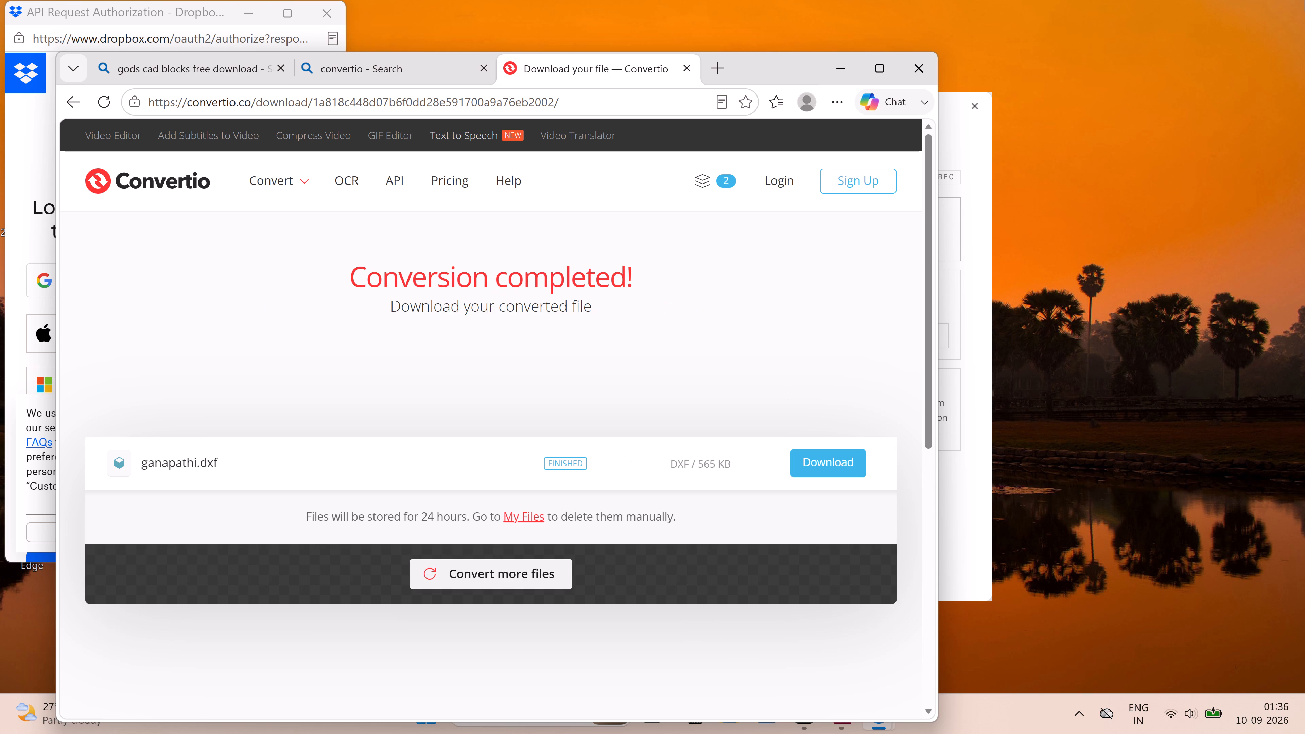
Download the converted ganapathi.dxf and open it in AutoCAD.
click(830, 465)
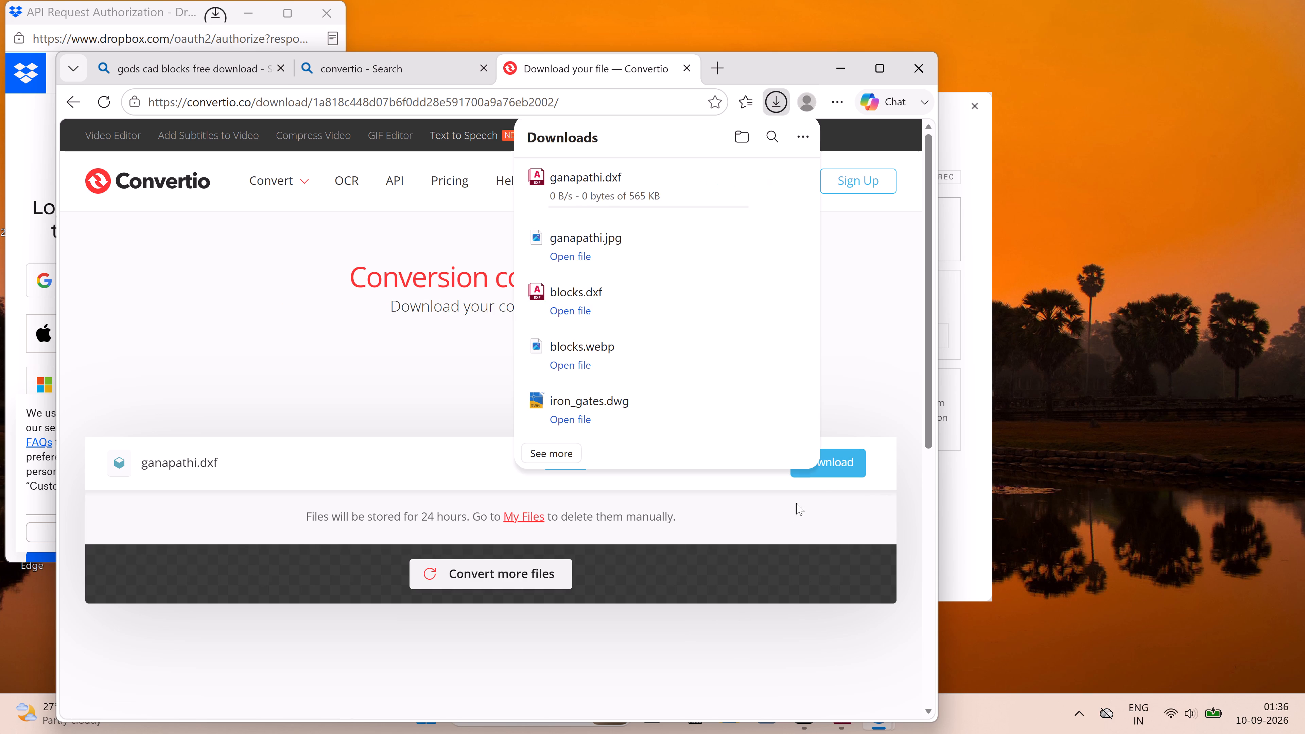
double_click(674, 178)
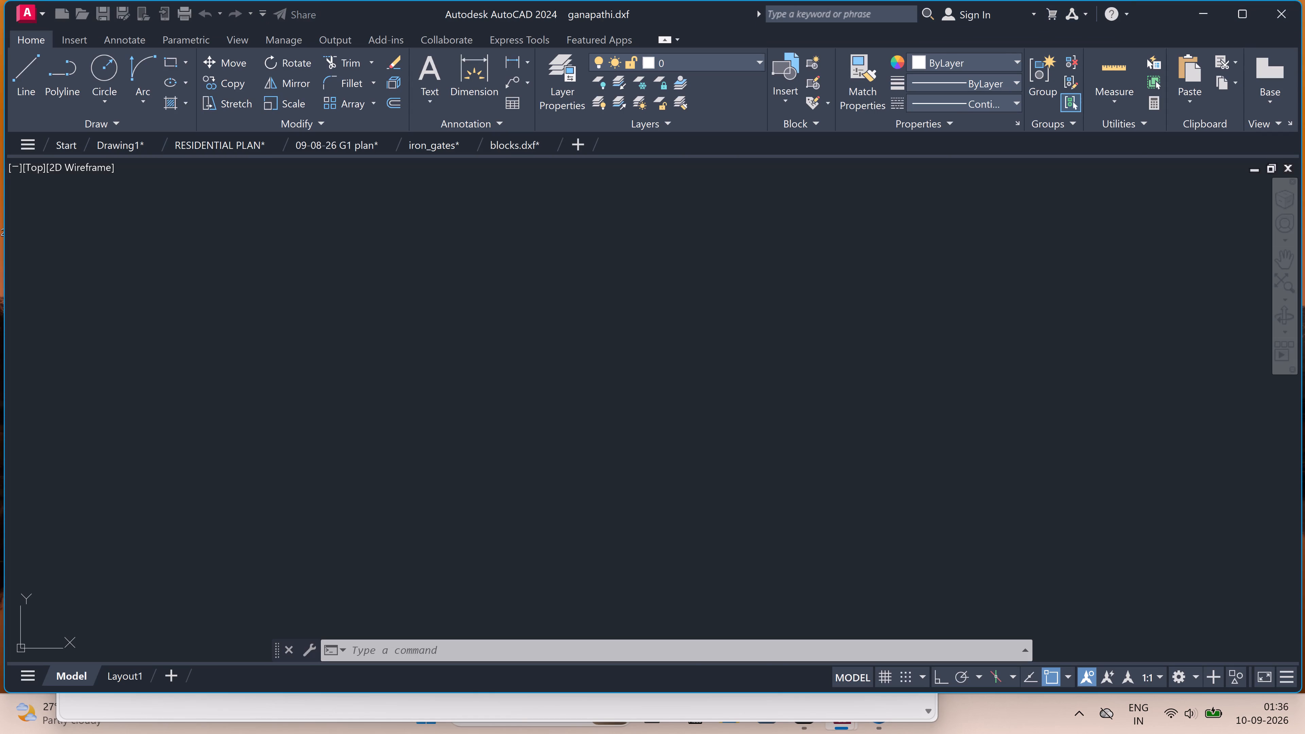
Copy the entire Ganesha linework in ganapathi.dxf to the clipboard.
scroll(648, 282, down, 3)
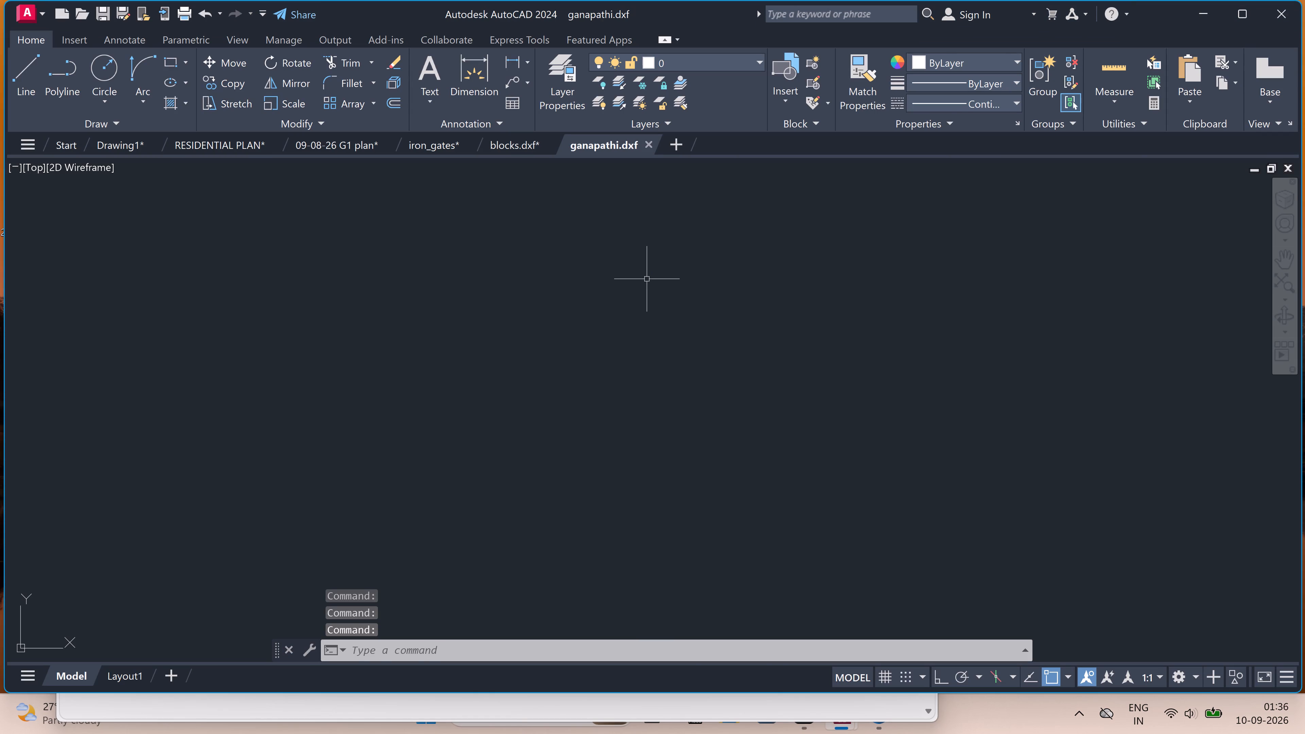
scroll(646, 283, down, 9)
scroll(619, 309, down, 2)
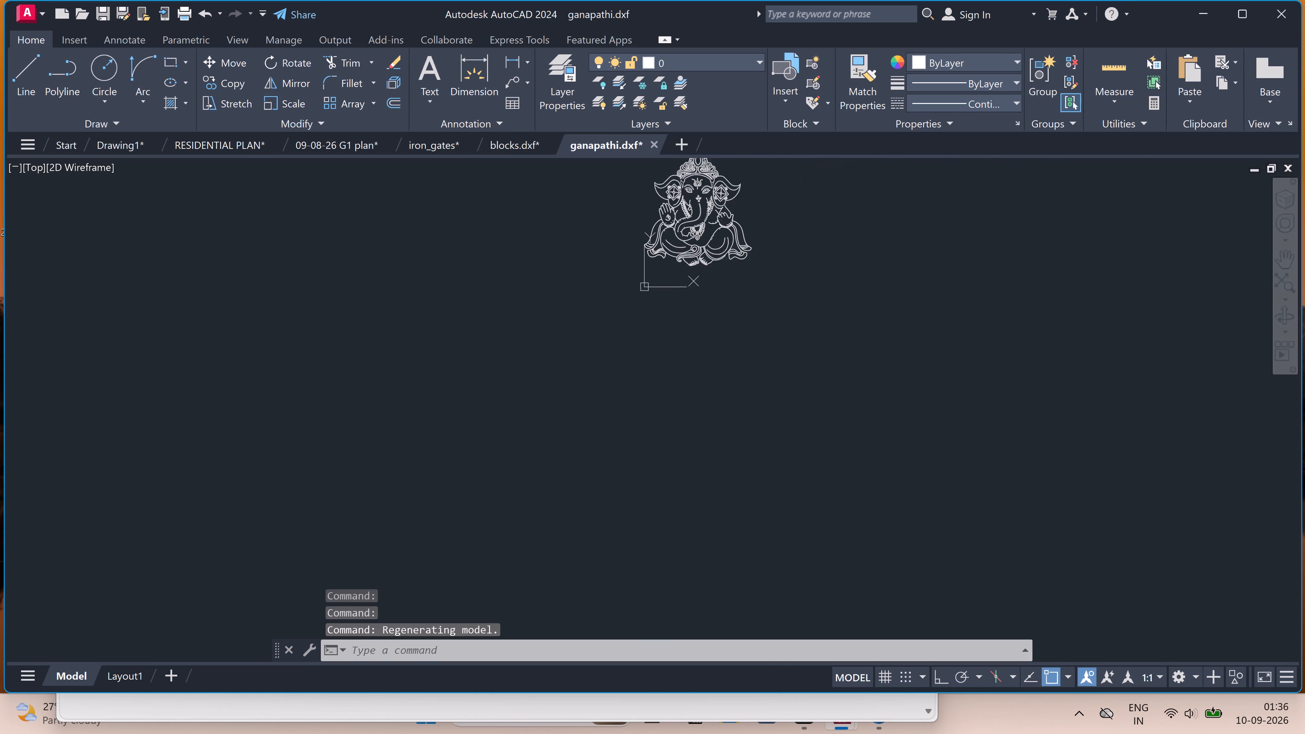
scroll(671, 216, up, 4)
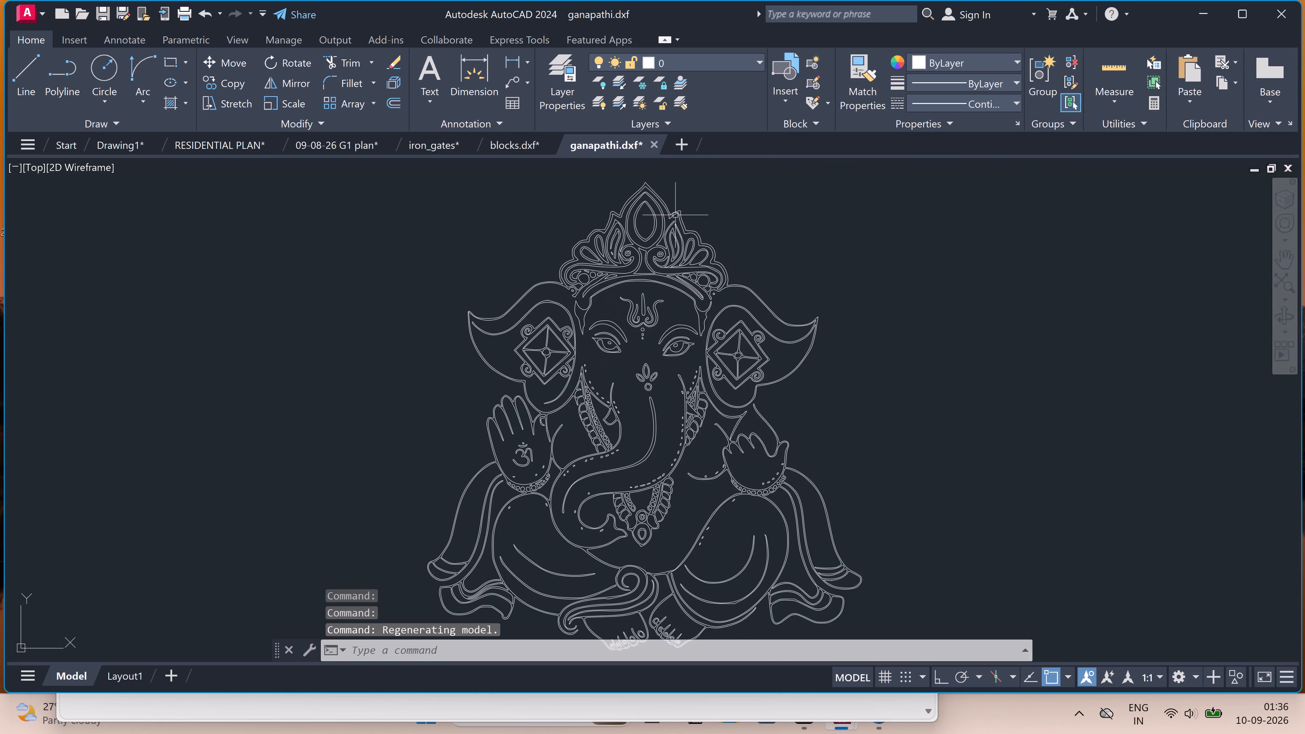
scroll(727, 220, down, 3)
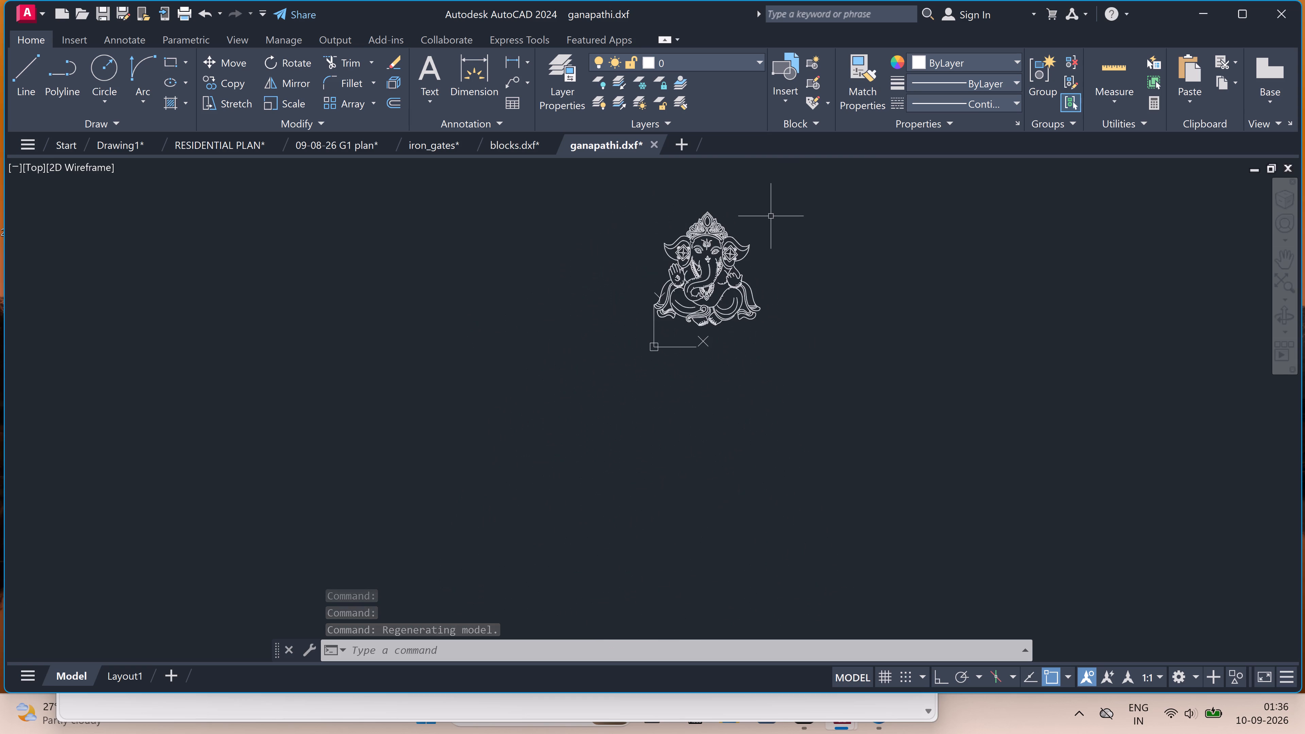
click(776, 202)
click(513, 394)
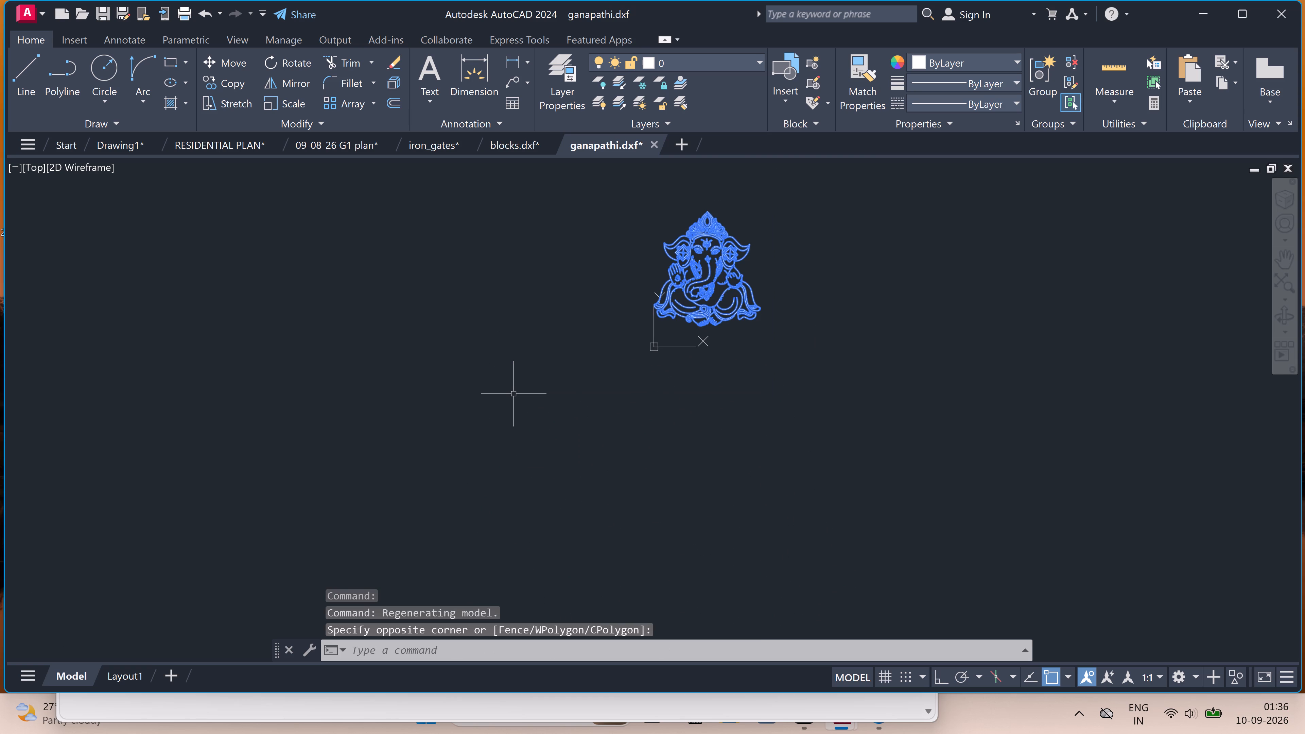
key(ctrl+c)
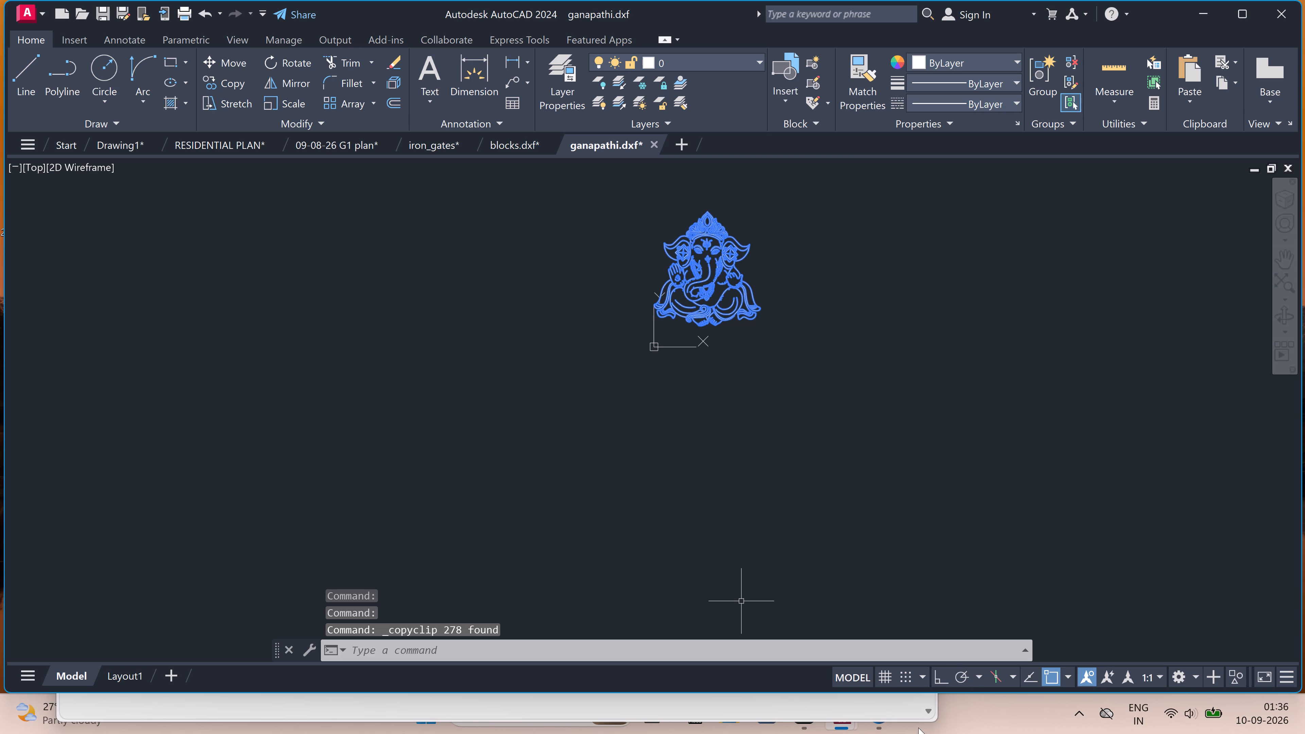
Switch to Drawing1.dwg and paste the Ganesha linework in the empty space beside the house elevation and section.
double_click(1232, 8)
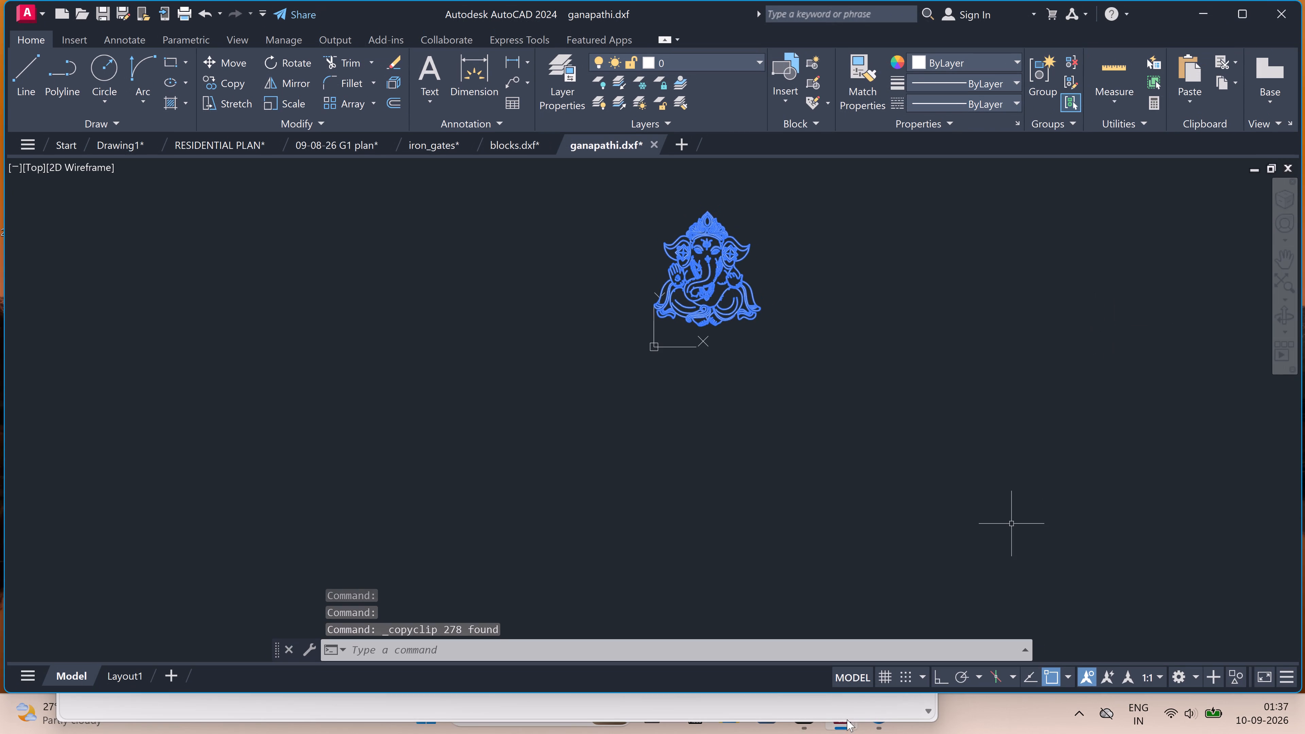
drag(844, 722, 844, 693)
click(844, 693)
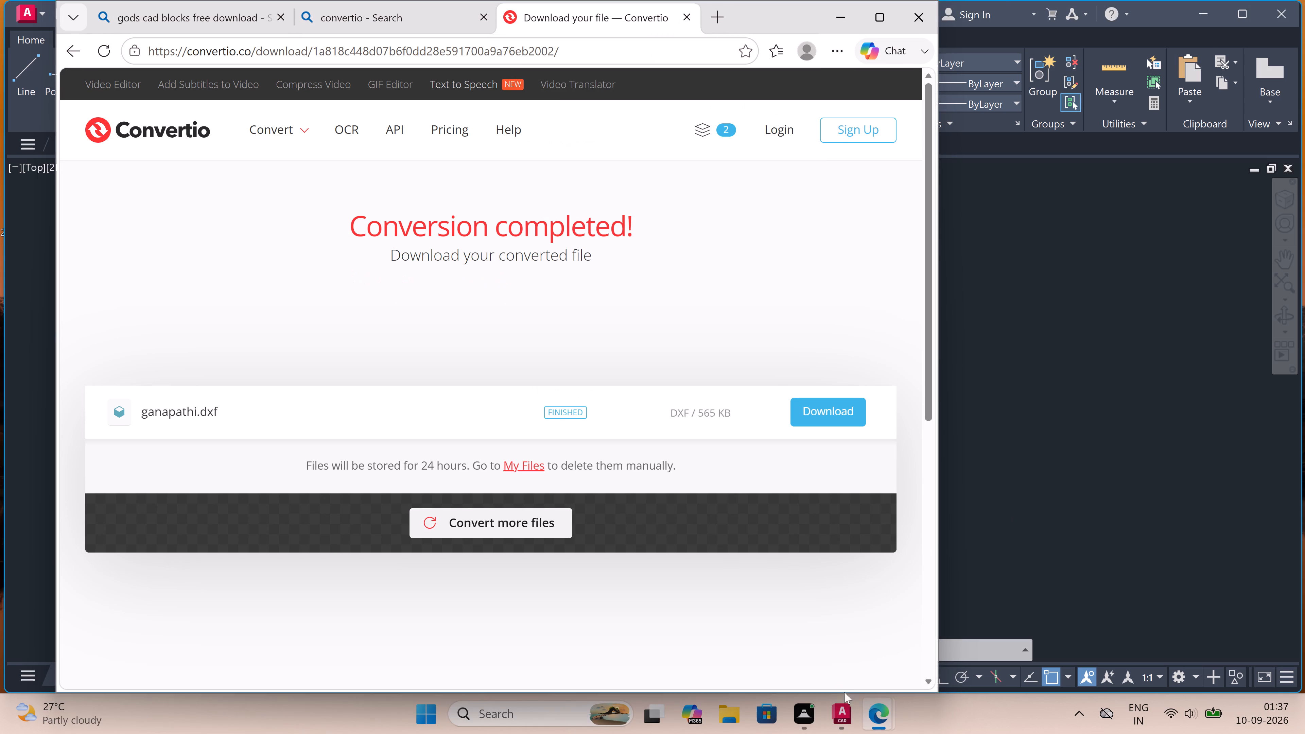
click(935, 6)
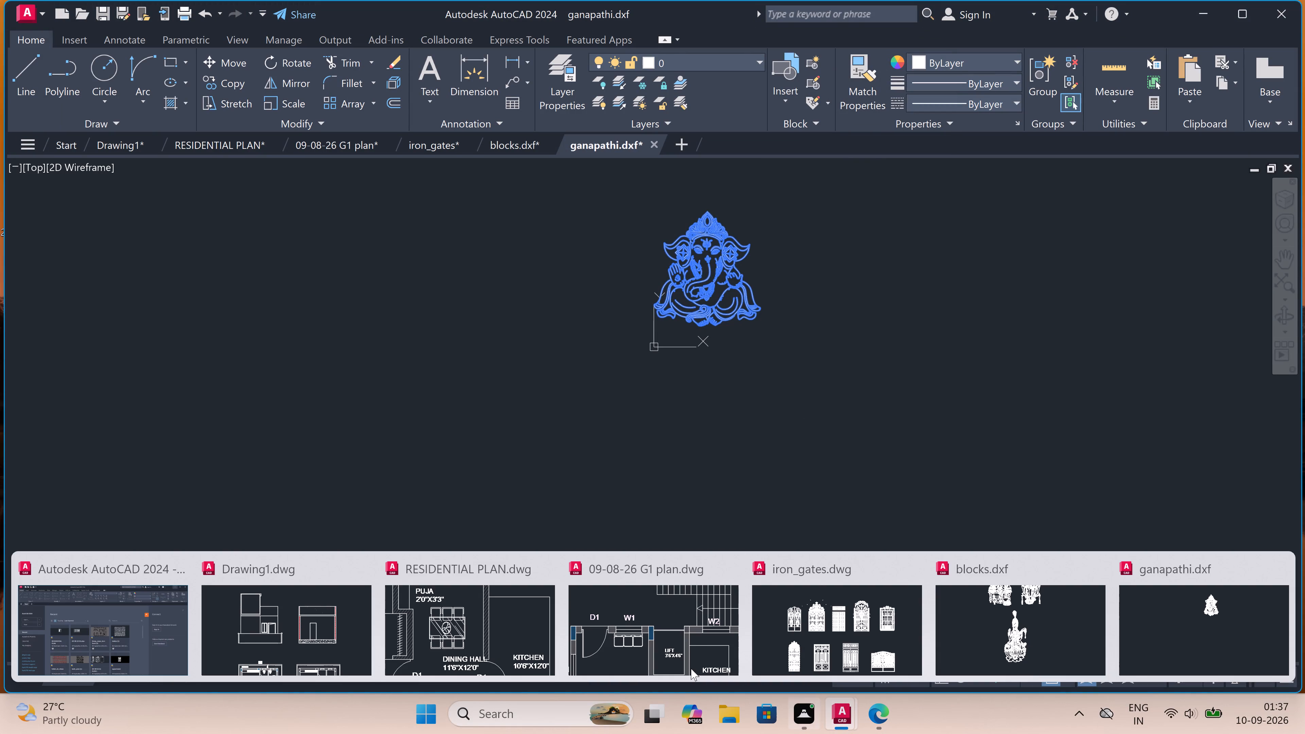
click(338, 620)
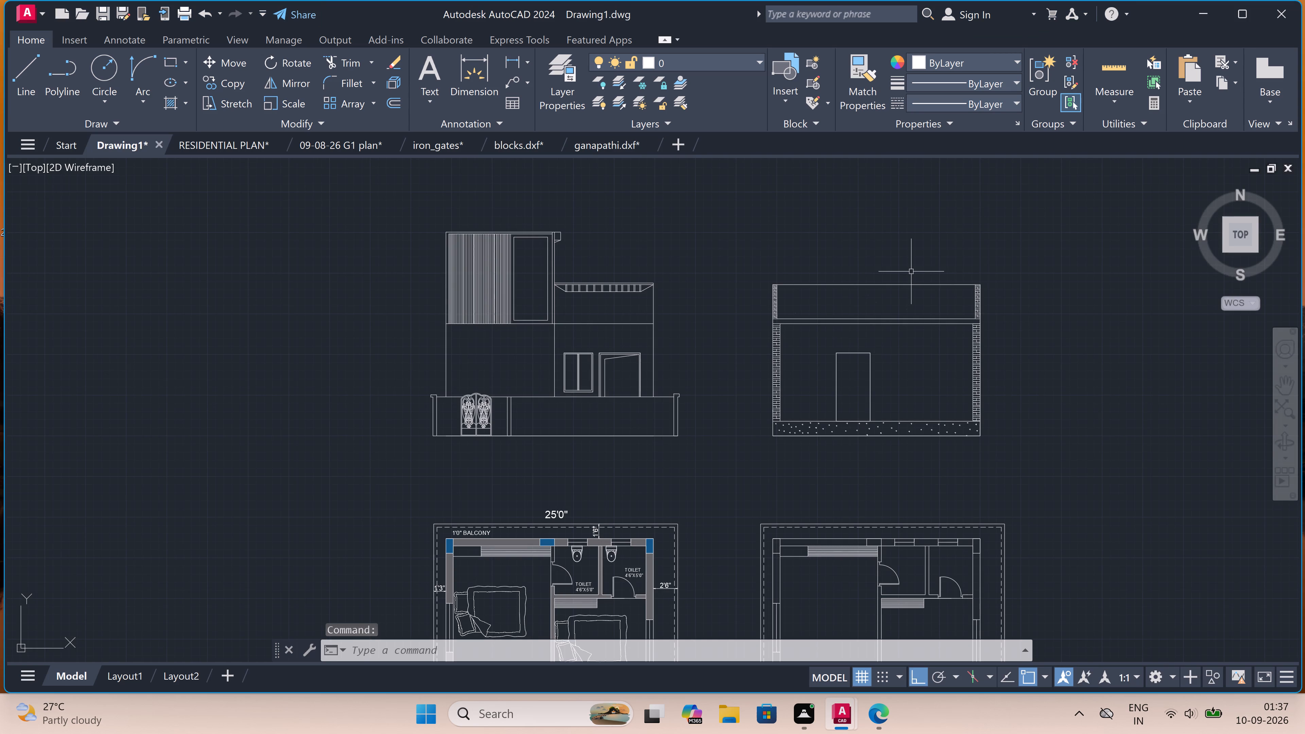
key(ctrl+v)
scroll(901, 280, down, 4)
click(952, 304)
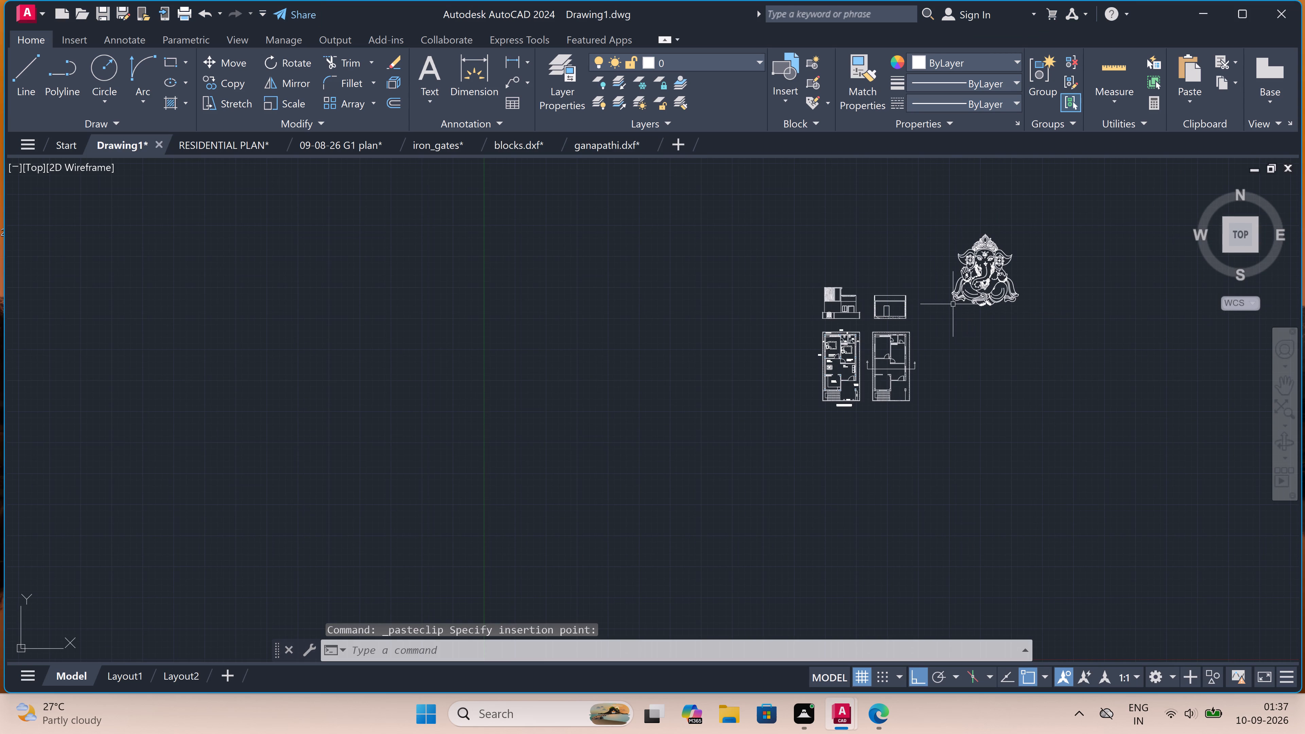
Scale the pasted Ganesha linework down about a point inside the figure to a small fraction of its size.
drag(1054, 207, 1047, 214)
drag(1026, 231, 1017, 237)
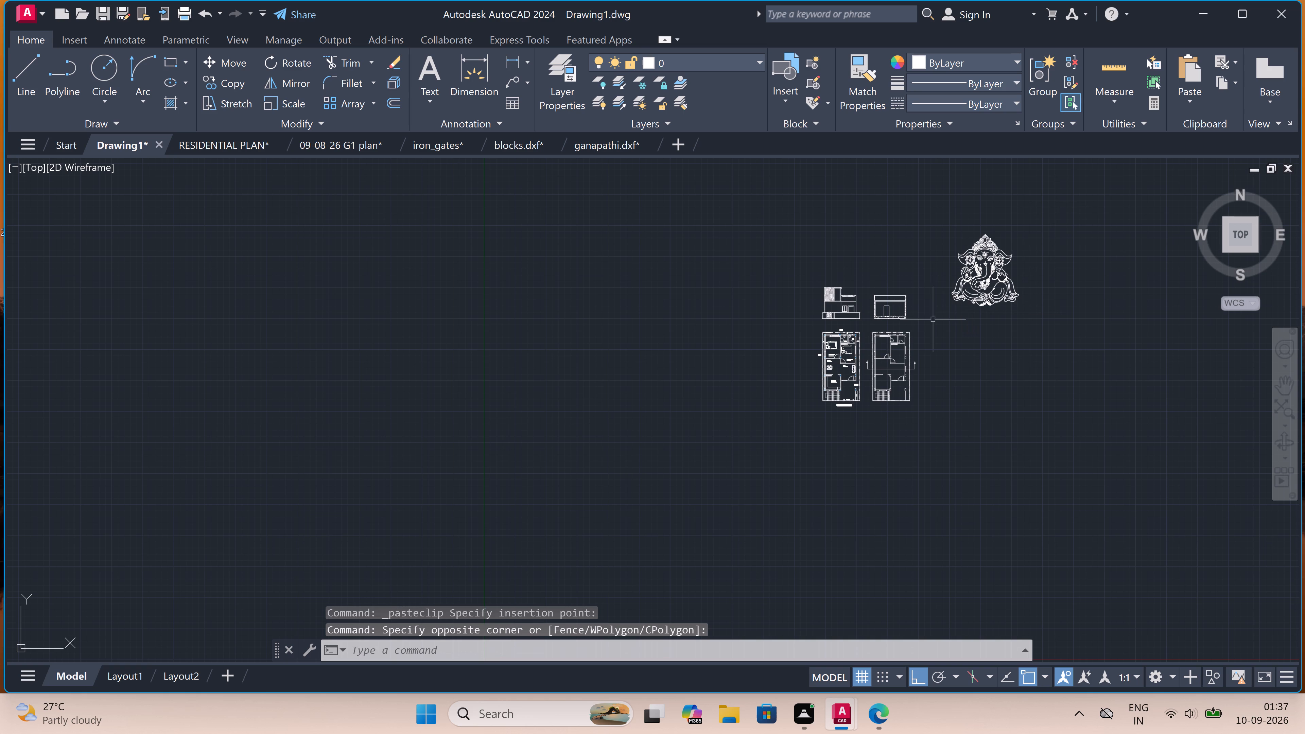
scroll(1036, 241, up, 3)
drag(1024, 210, 1018, 217)
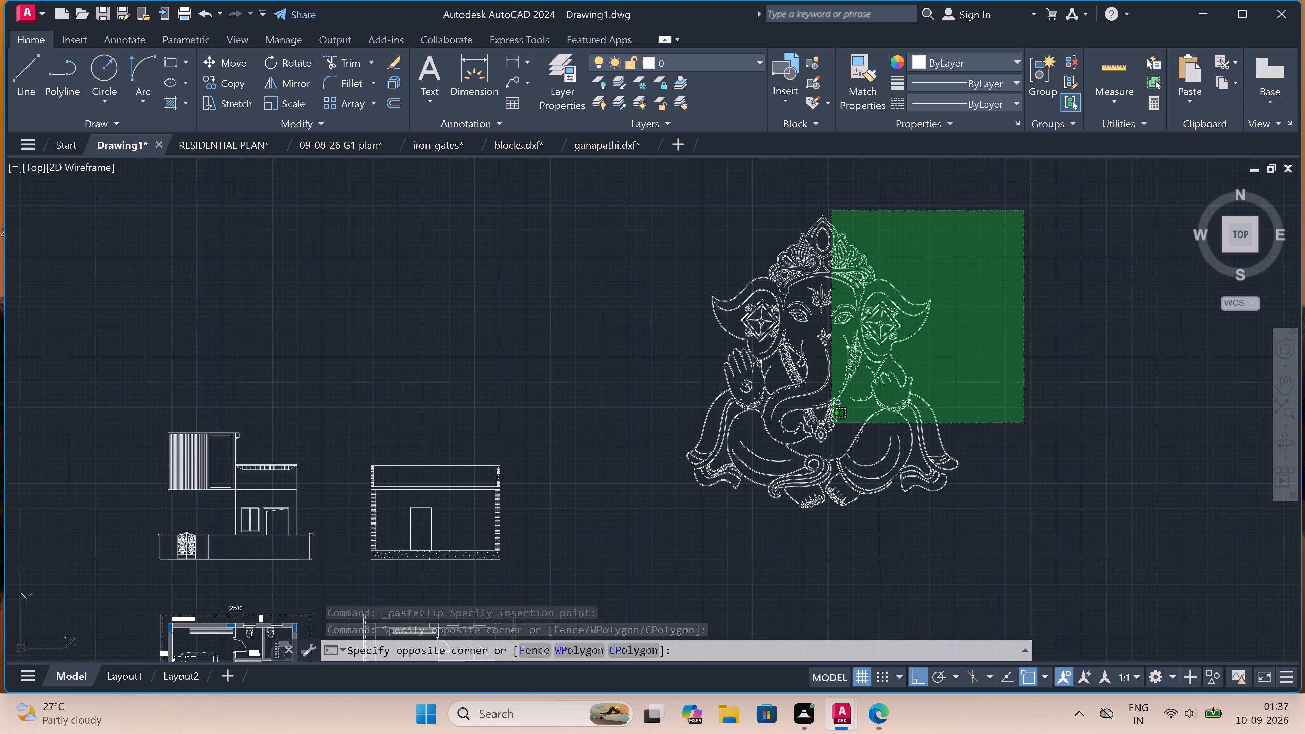
click(672, 531)
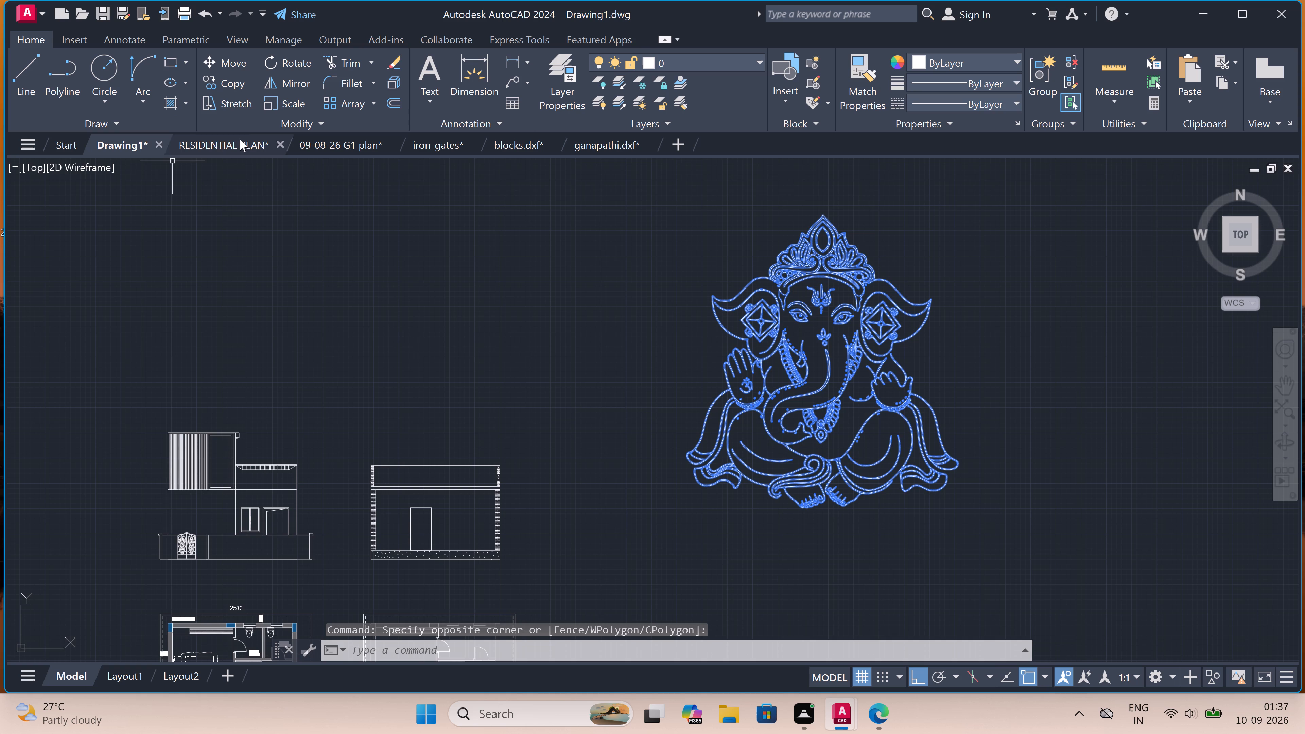
click(278, 105)
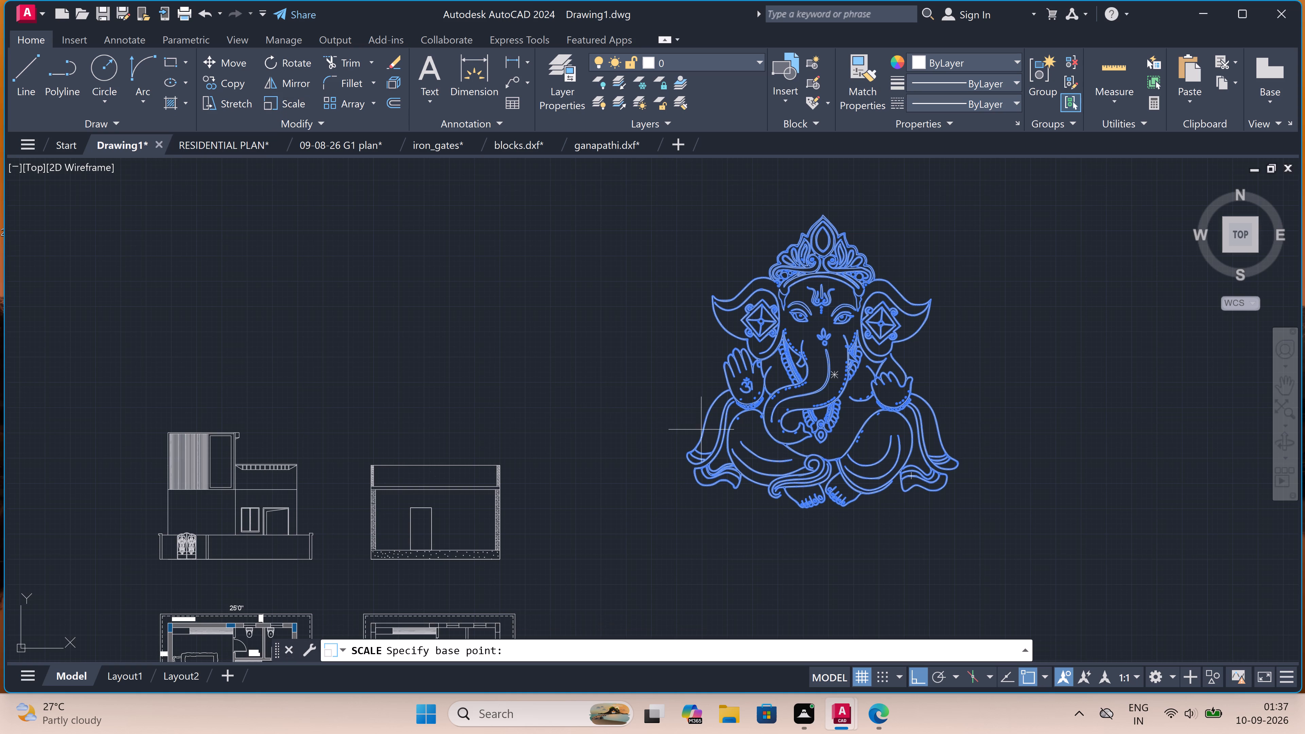
click(778, 405)
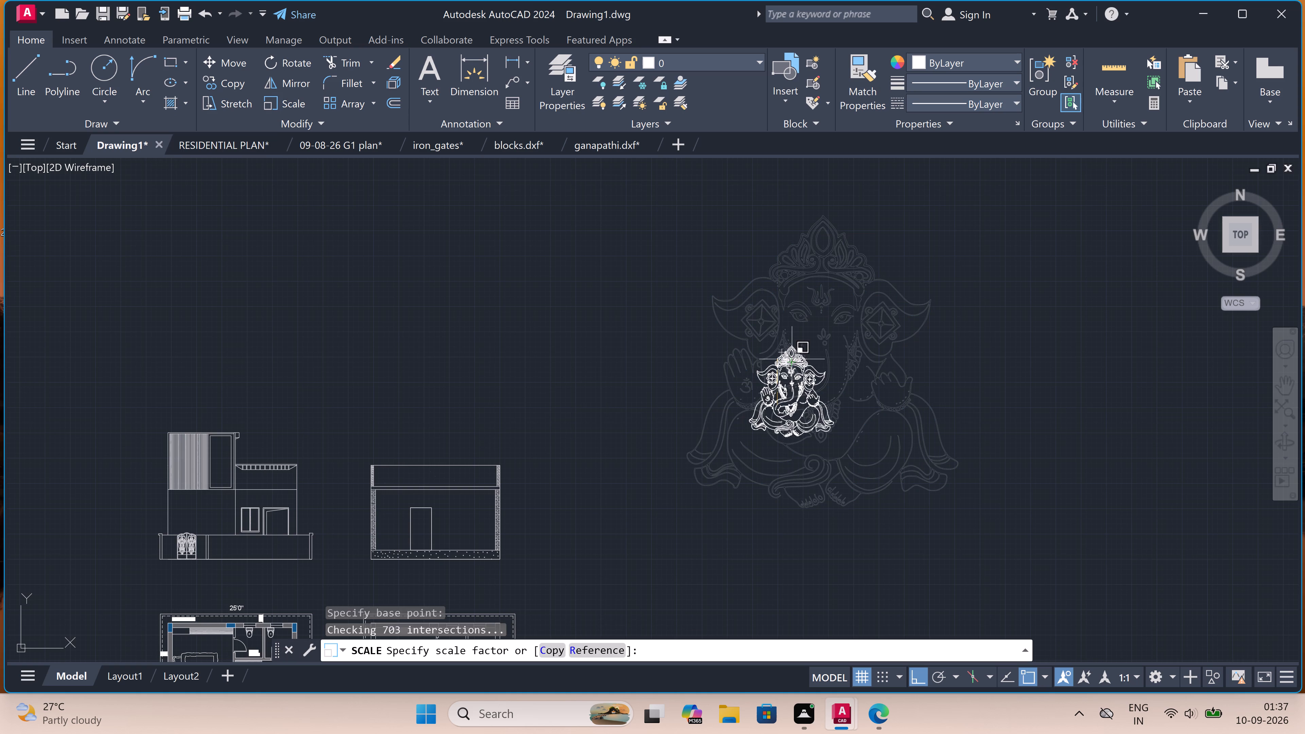
scroll(783, 395, up, 3)
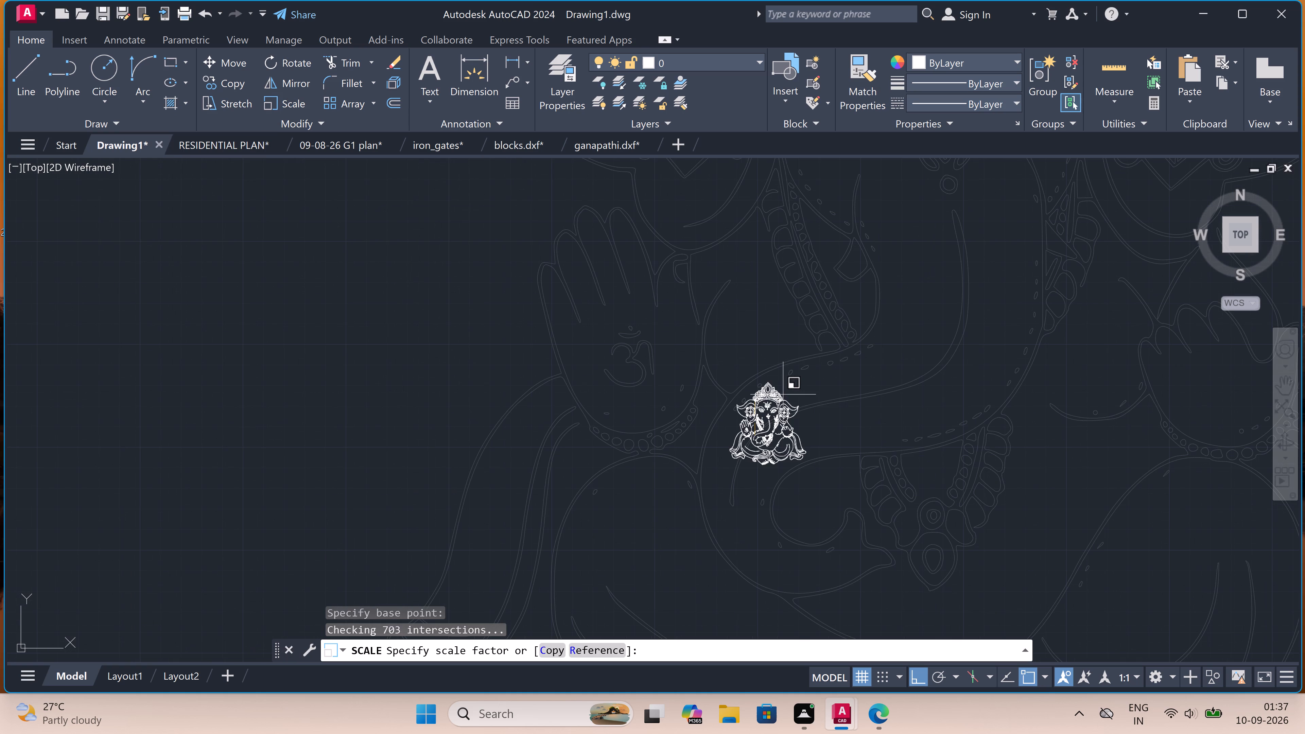
click(773, 408)
Move the reduced Ganesha figure, with Ortho off, into the upper part of the tall rectangular panel on the elevation's upper floor.
drag(813, 378, 802, 391)
click(498, 612)
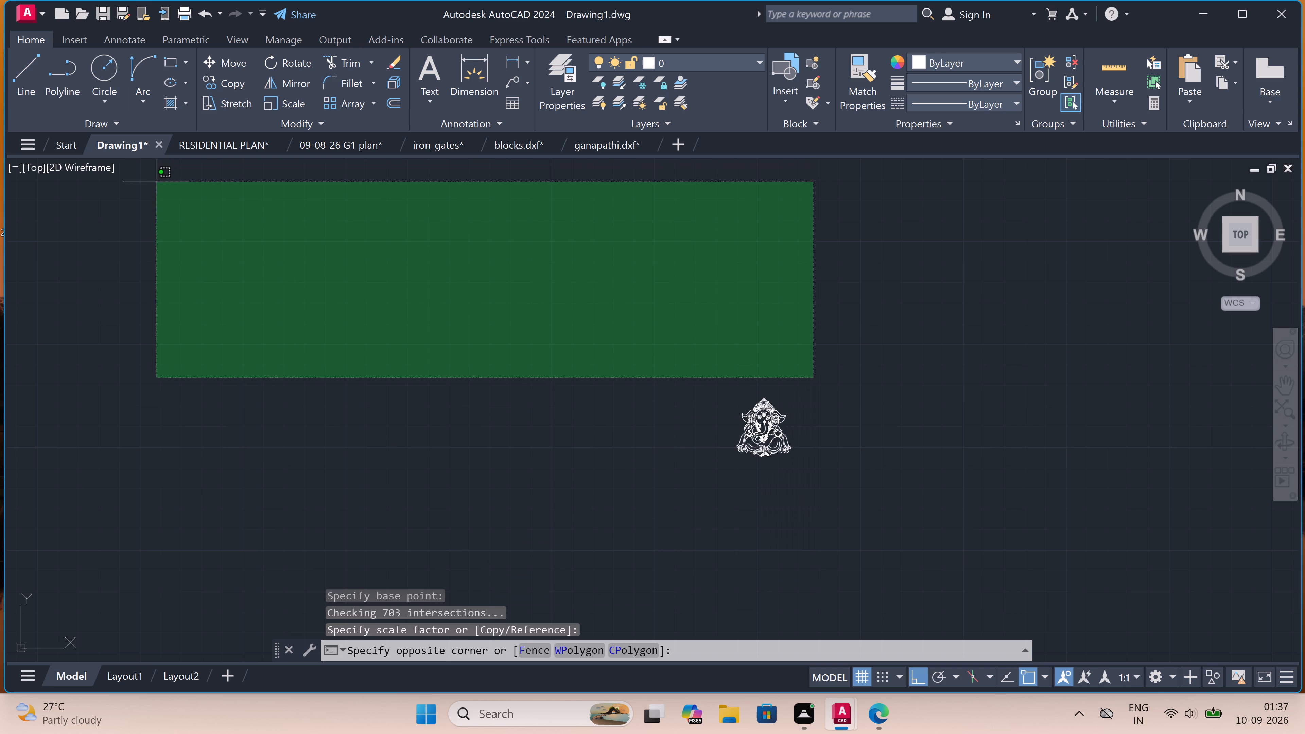
click(350, 528)
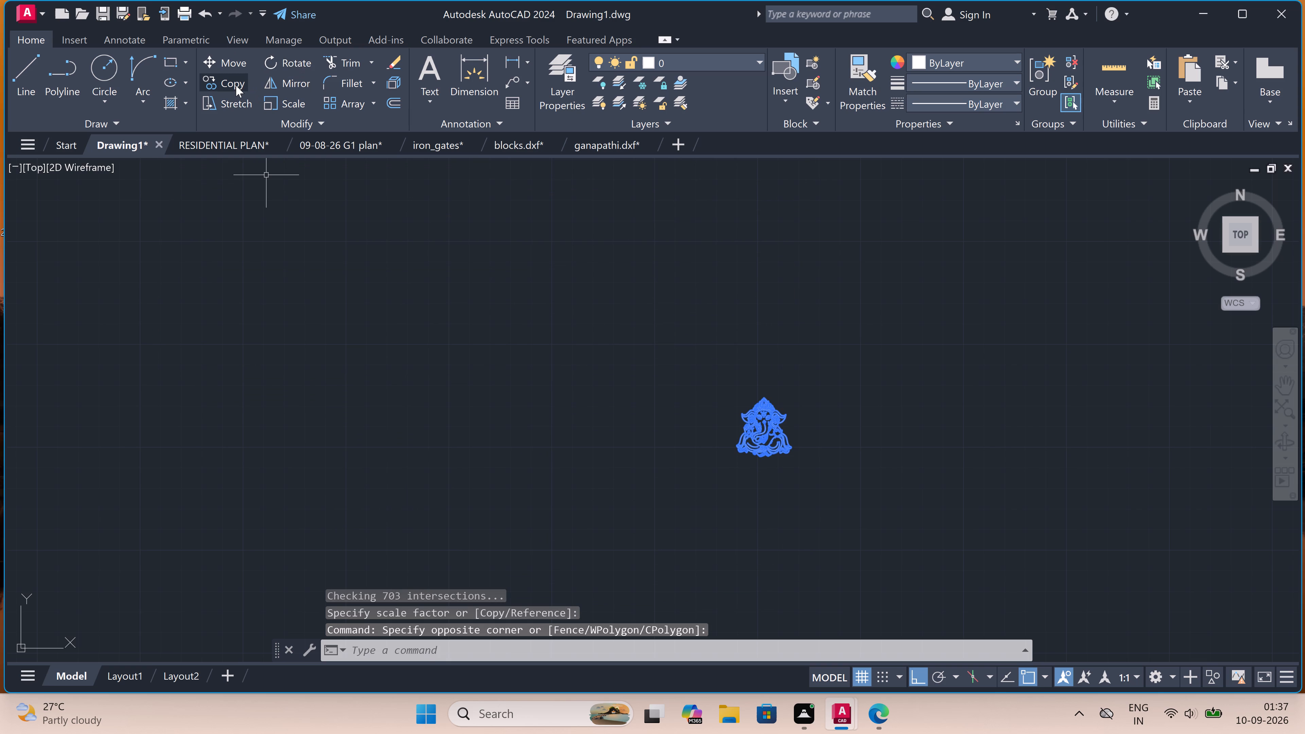
click(231, 60)
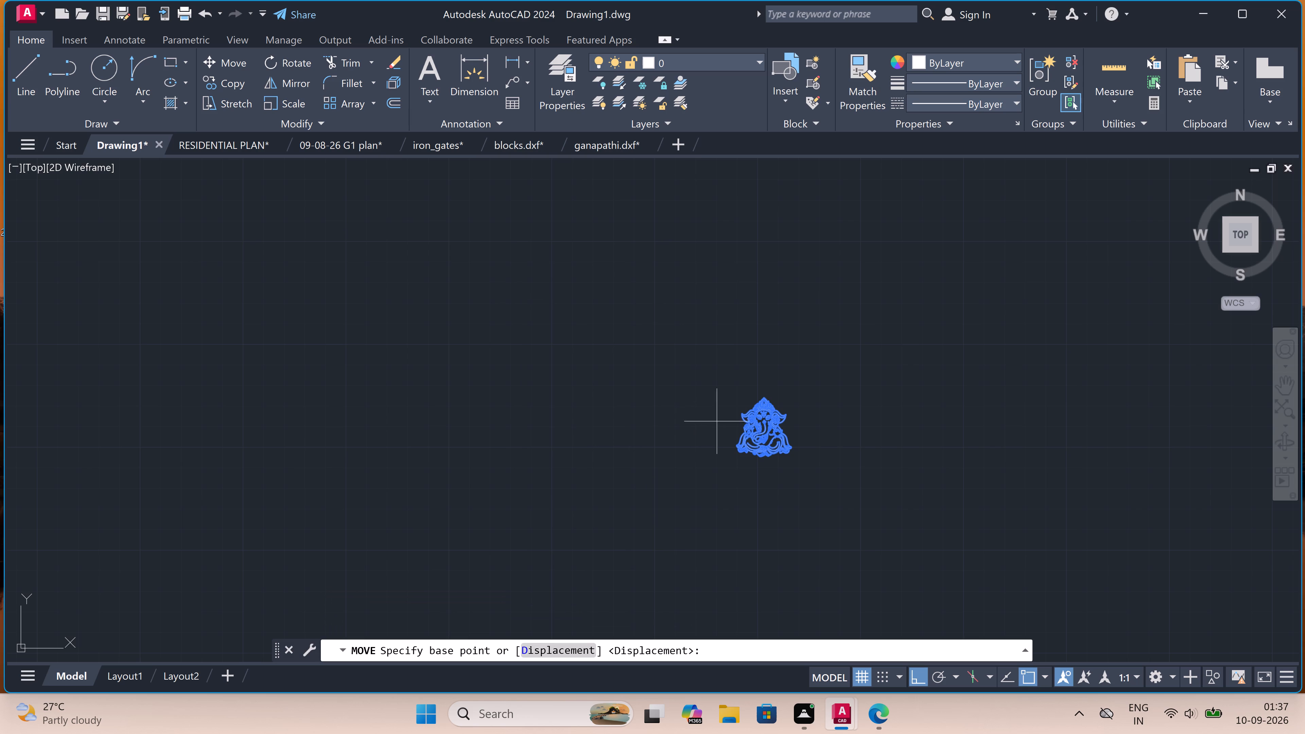
drag(762, 413, 725, 440)
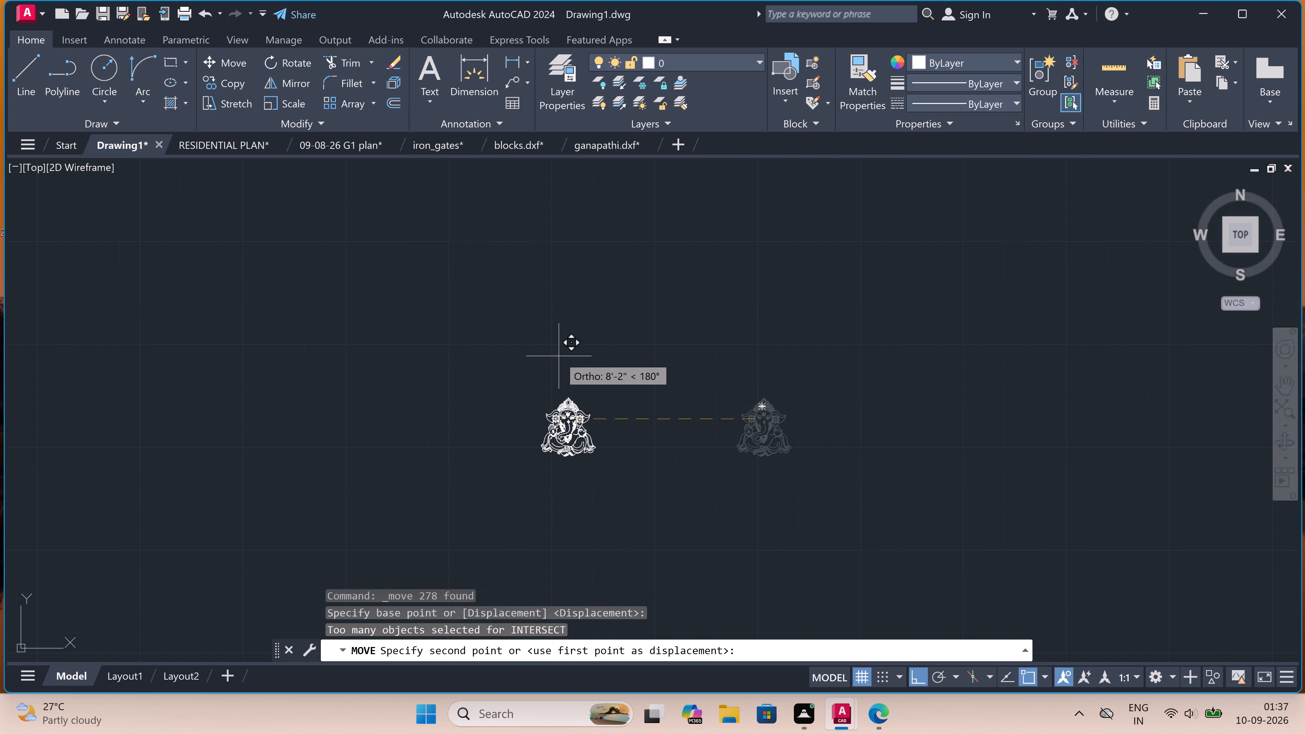
scroll(560, 353, down, 3)
key(F8)
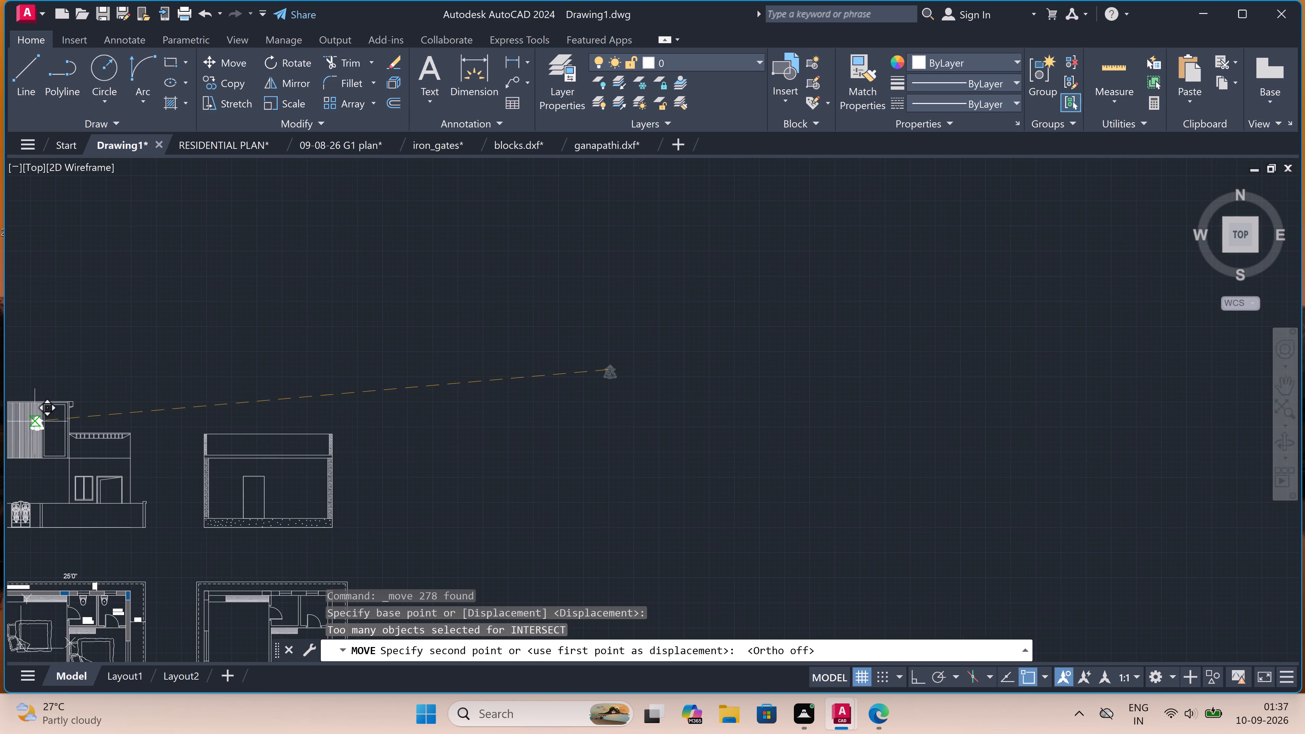
scroll(45, 417, up, 5)
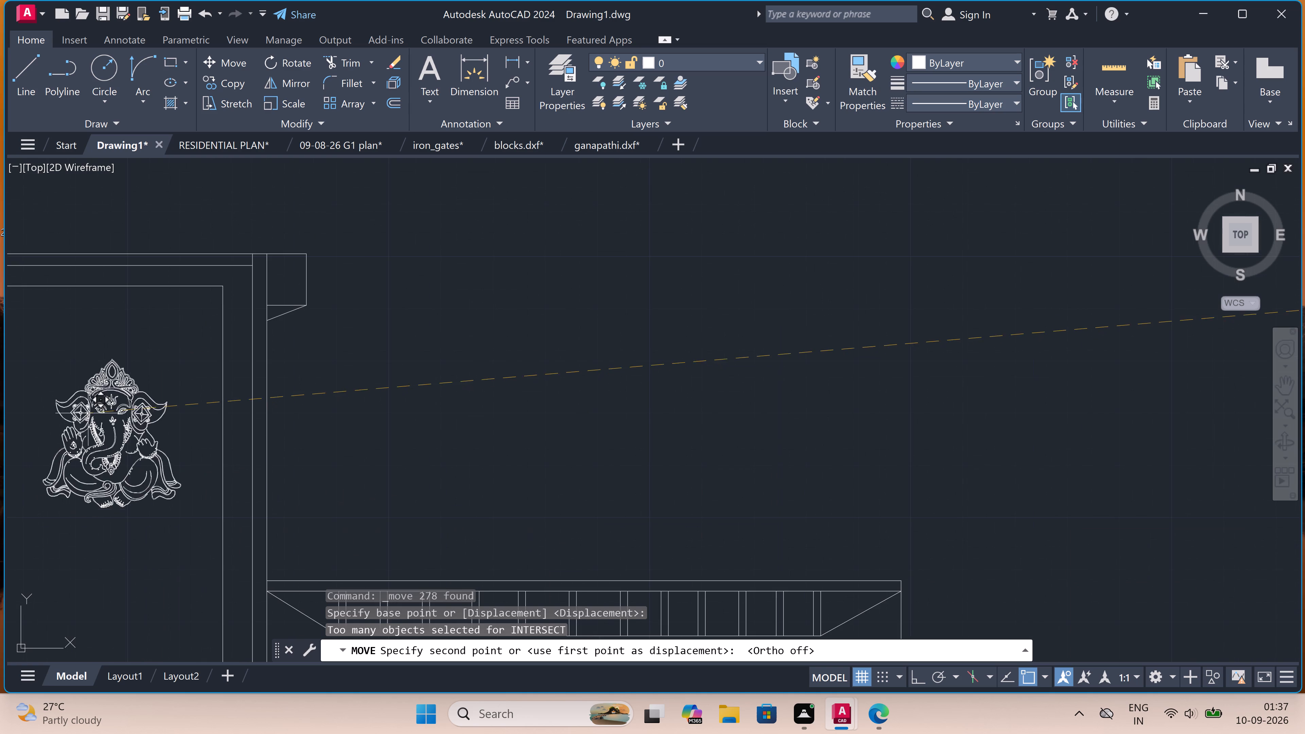
scroll(89, 413, down, 6)
scroll(82, 422, up, 4)
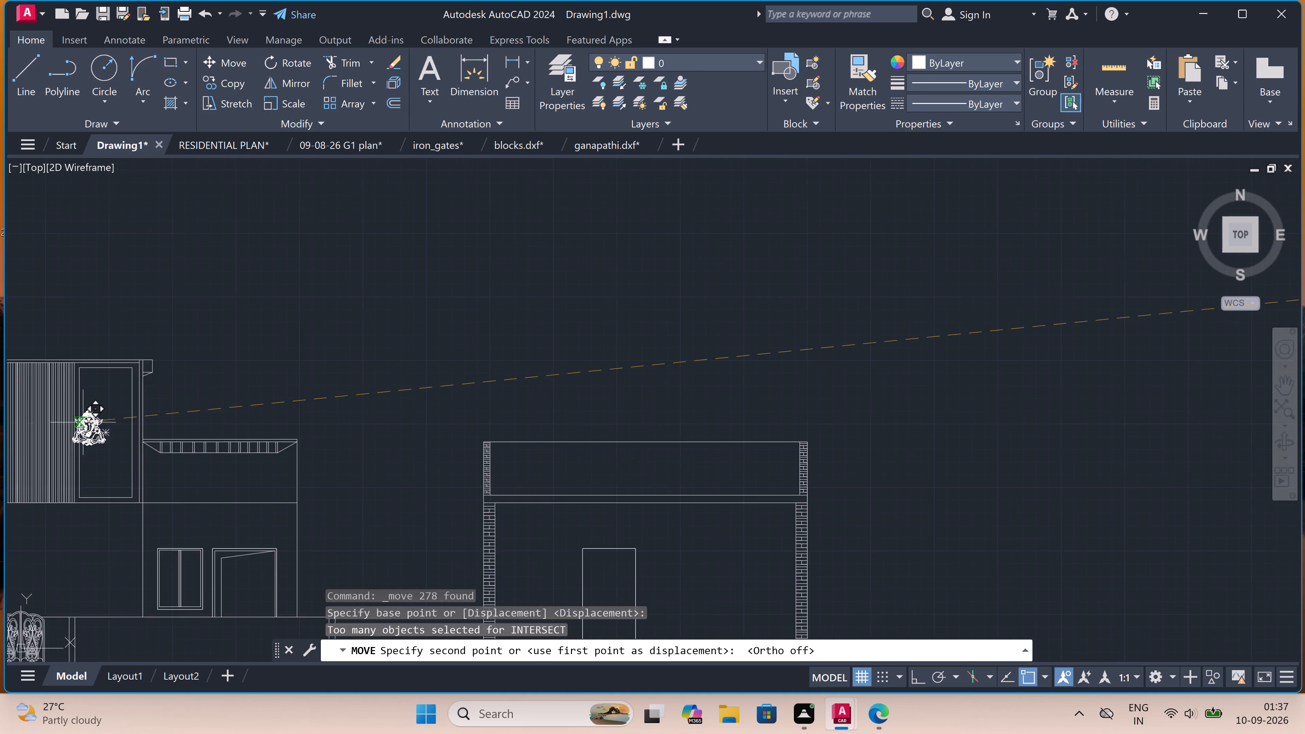
scroll(103, 397, up, 1)
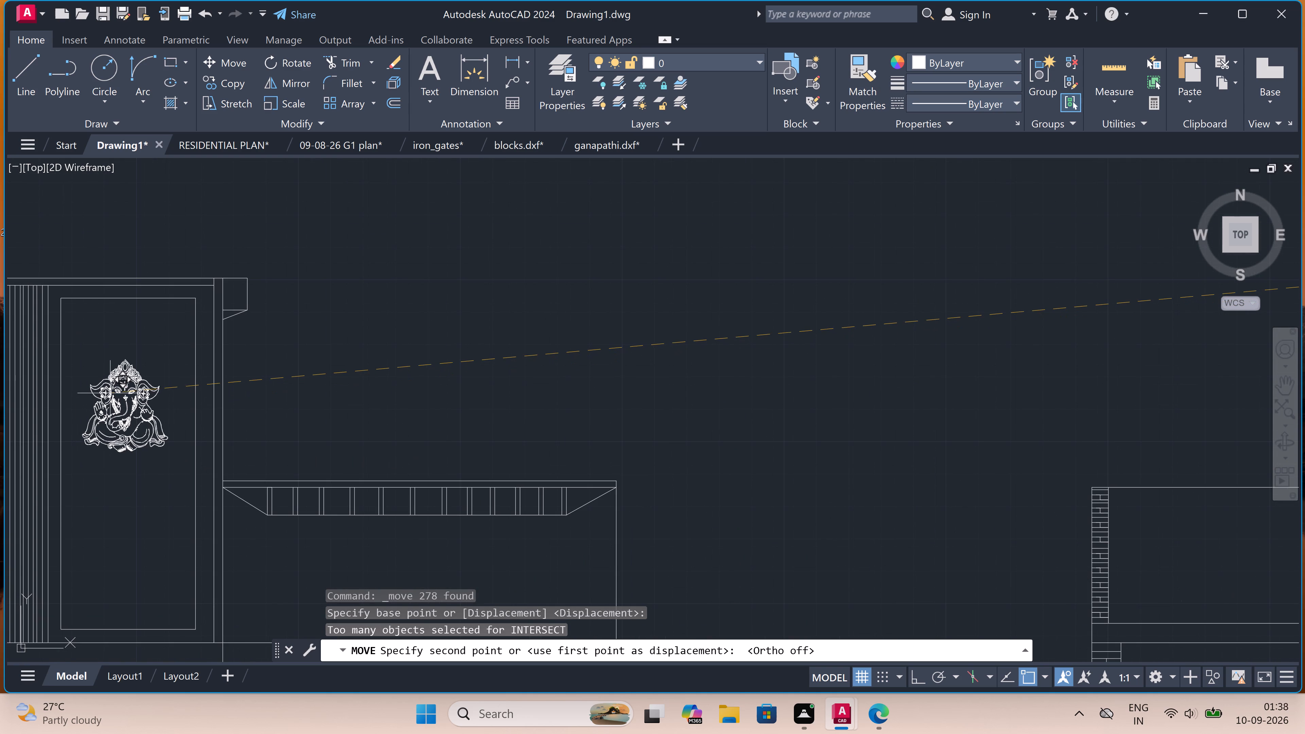
click(116, 392)
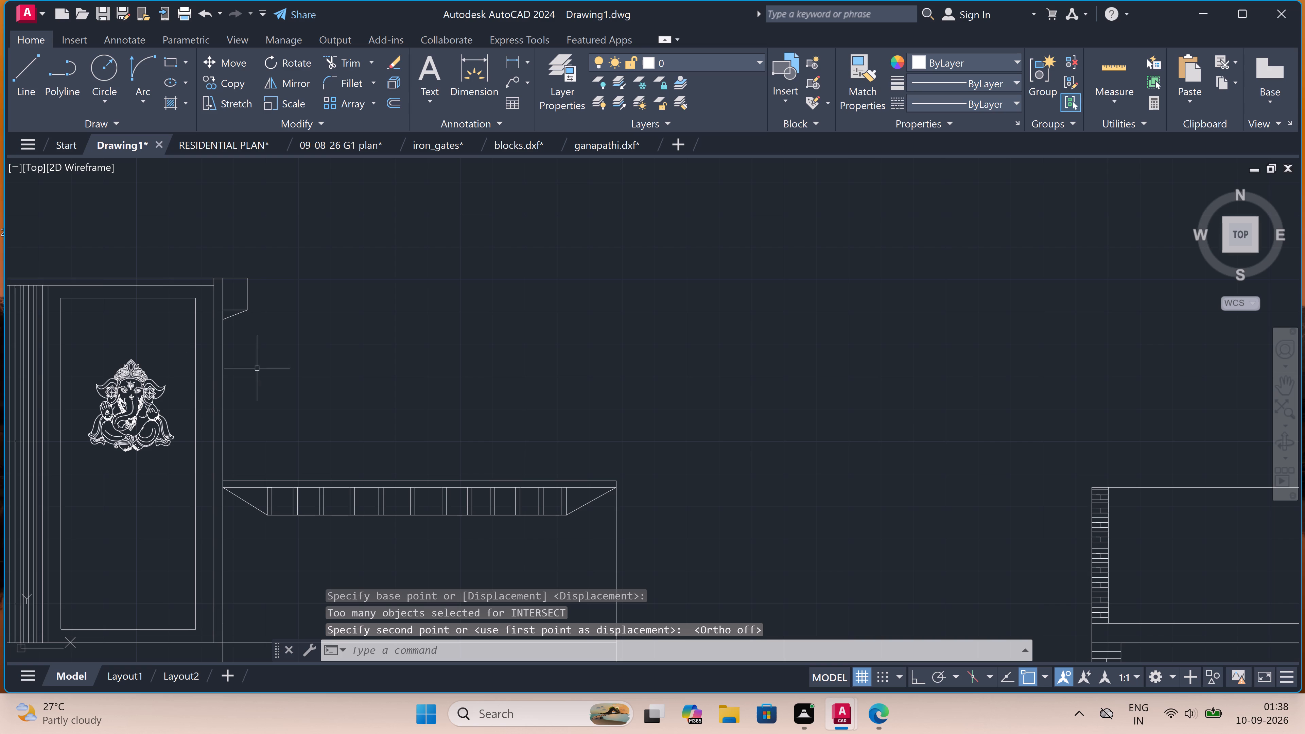
Scale the Ganesha figure up about its centre until it nearly spans the width of the elevation's rectangular panel.
scroll(139, 359, down, 4)
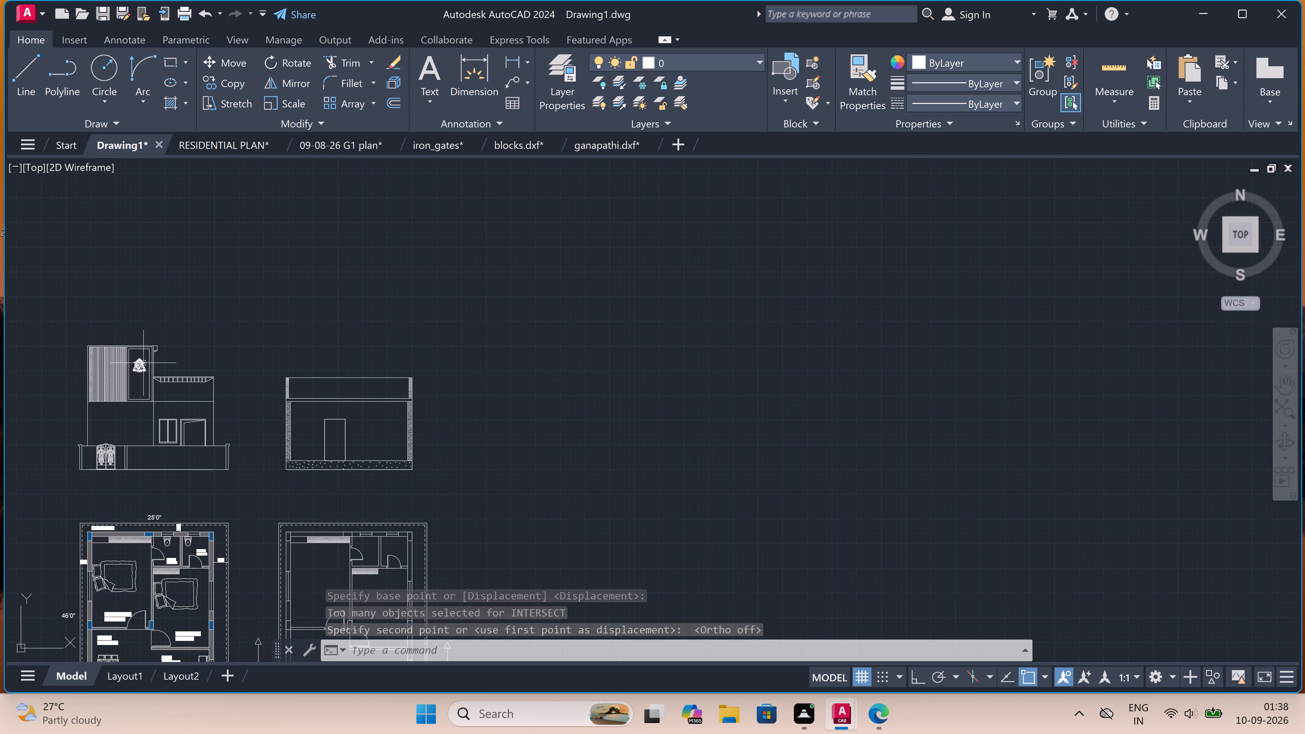
scroll(100, 365, up, 3)
scroll(217, 337, up, 3)
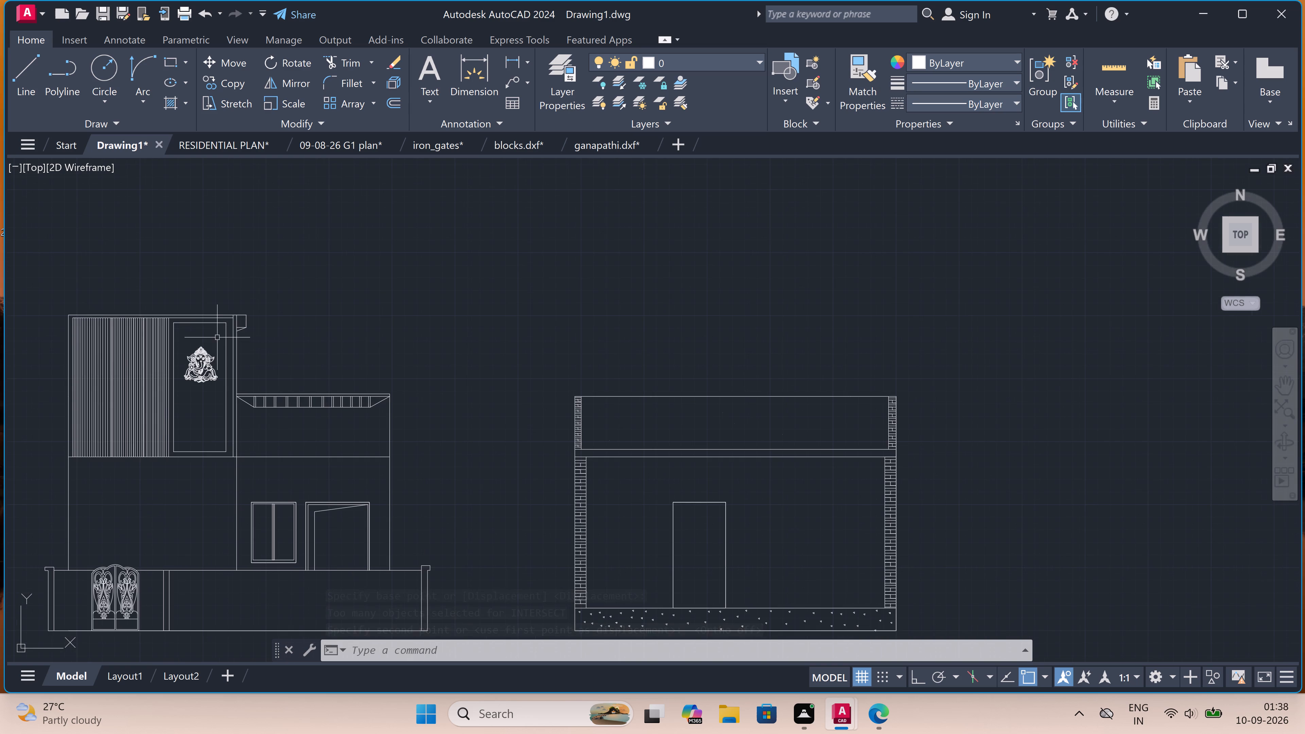
scroll(214, 339, down, 1)
drag(215, 339, 215, 342)
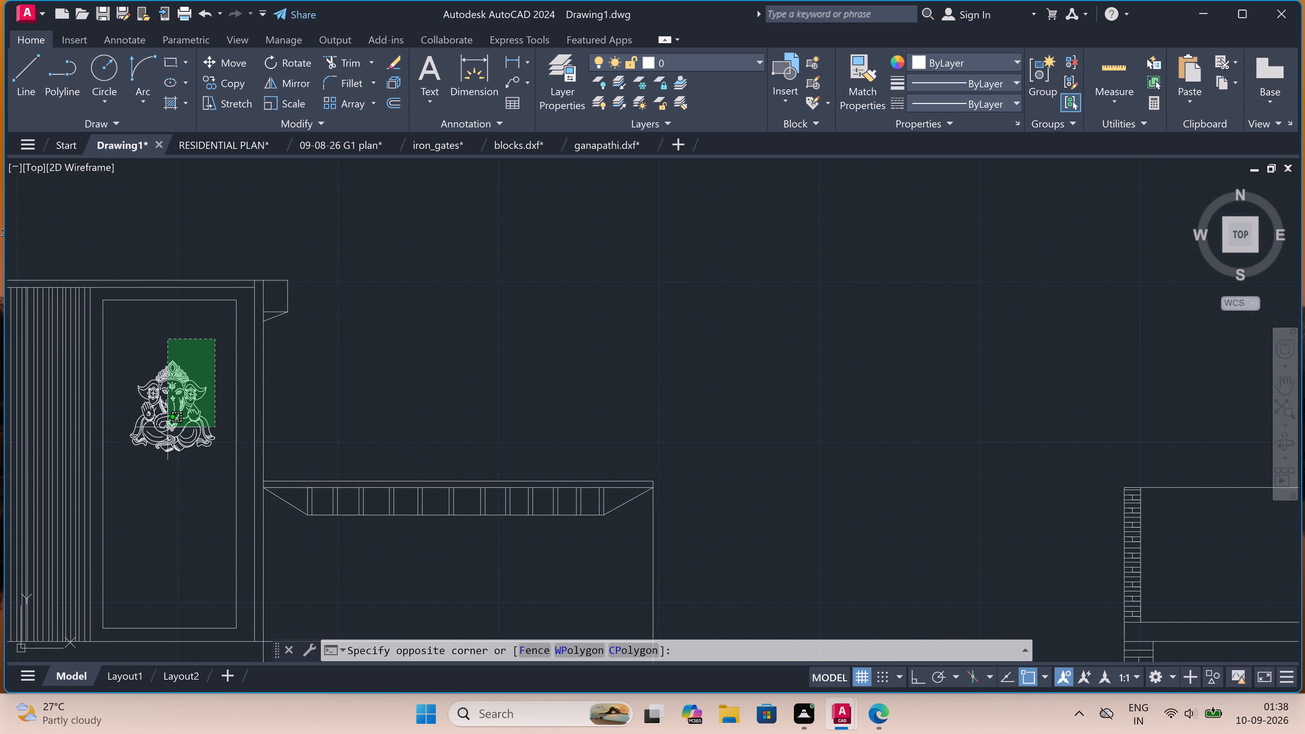
click(125, 495)
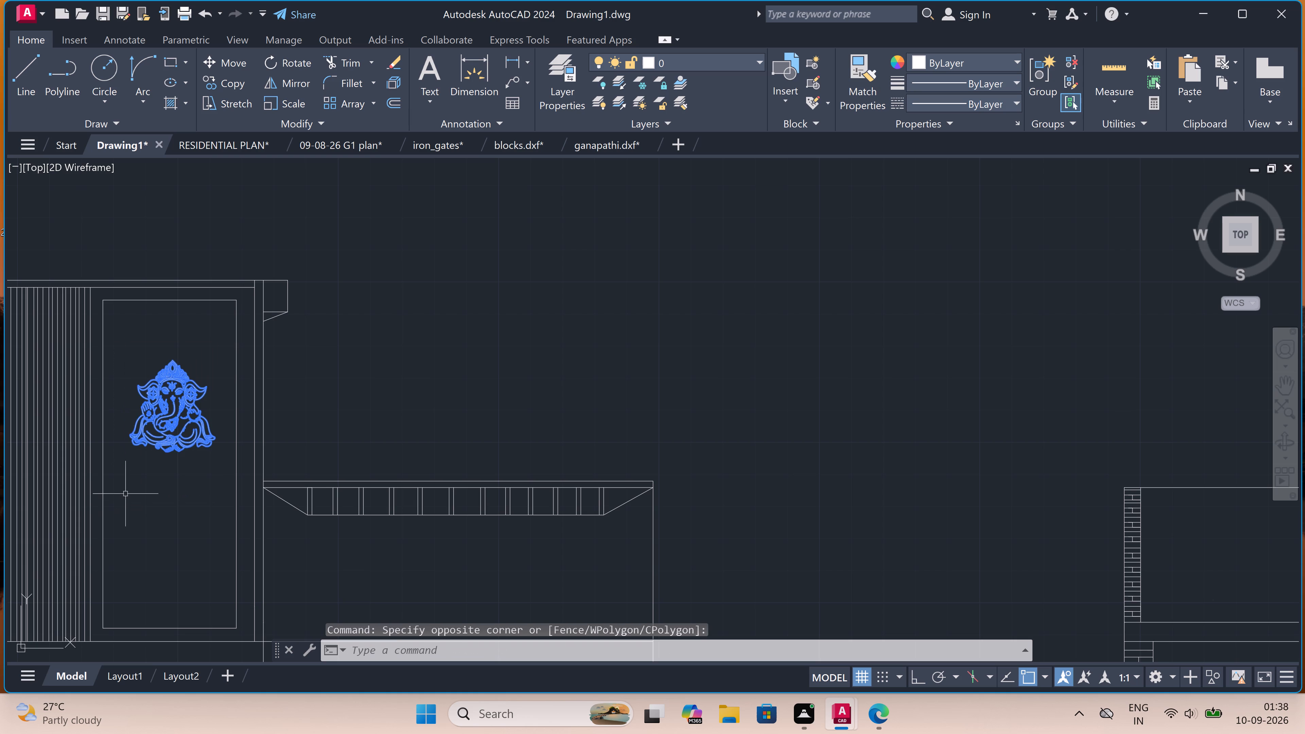
click(293, 102)
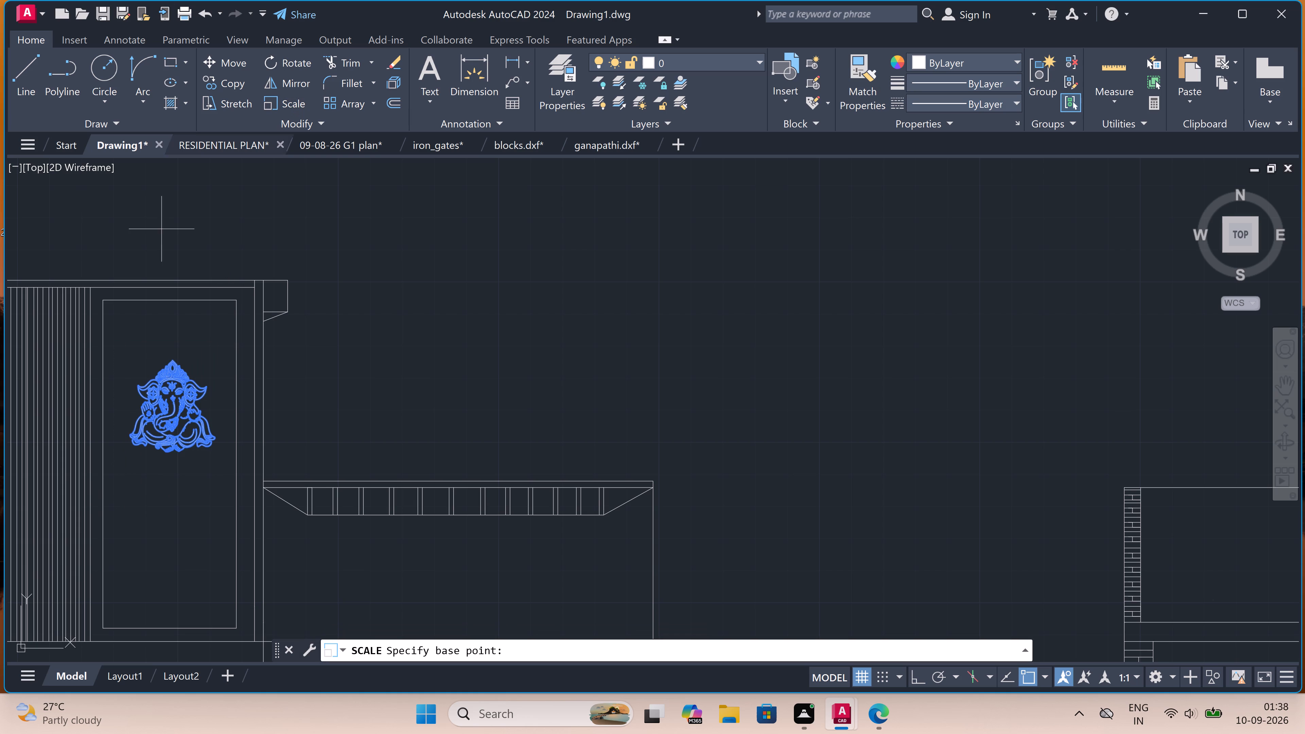
double_click(175, 407)
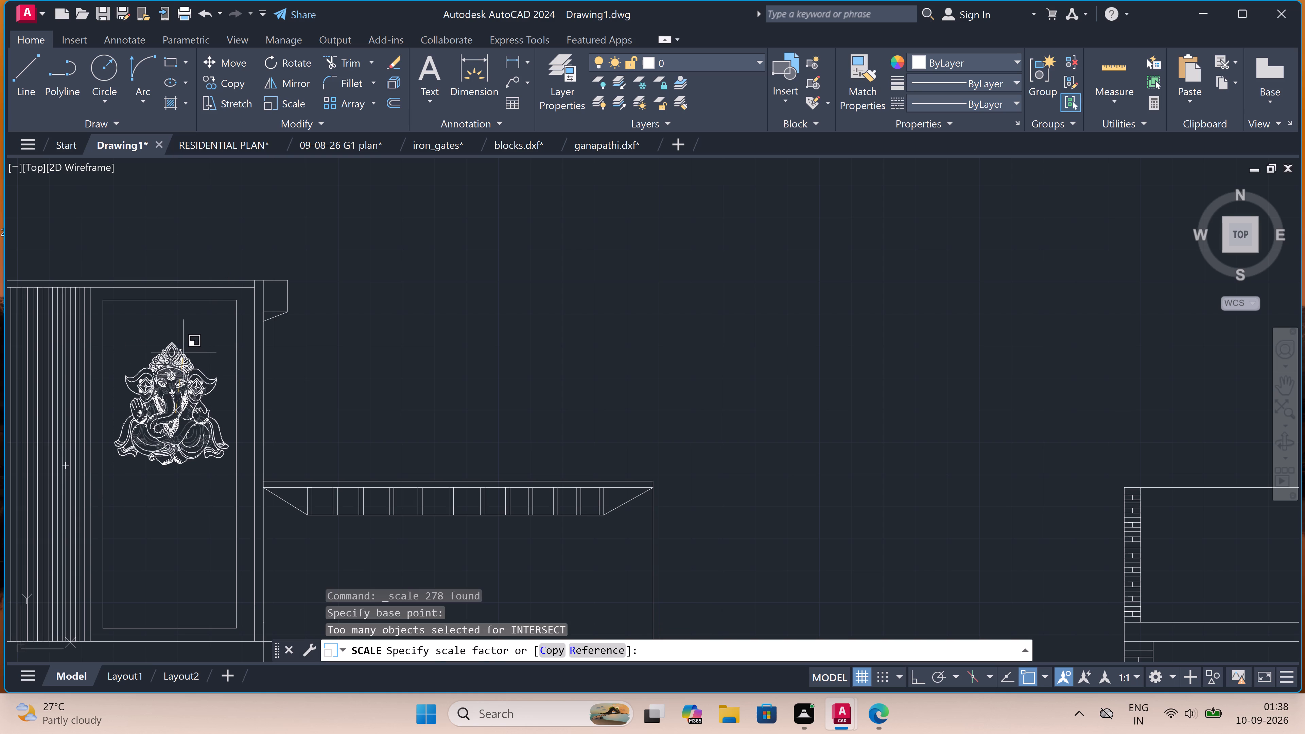
click(185, 349)
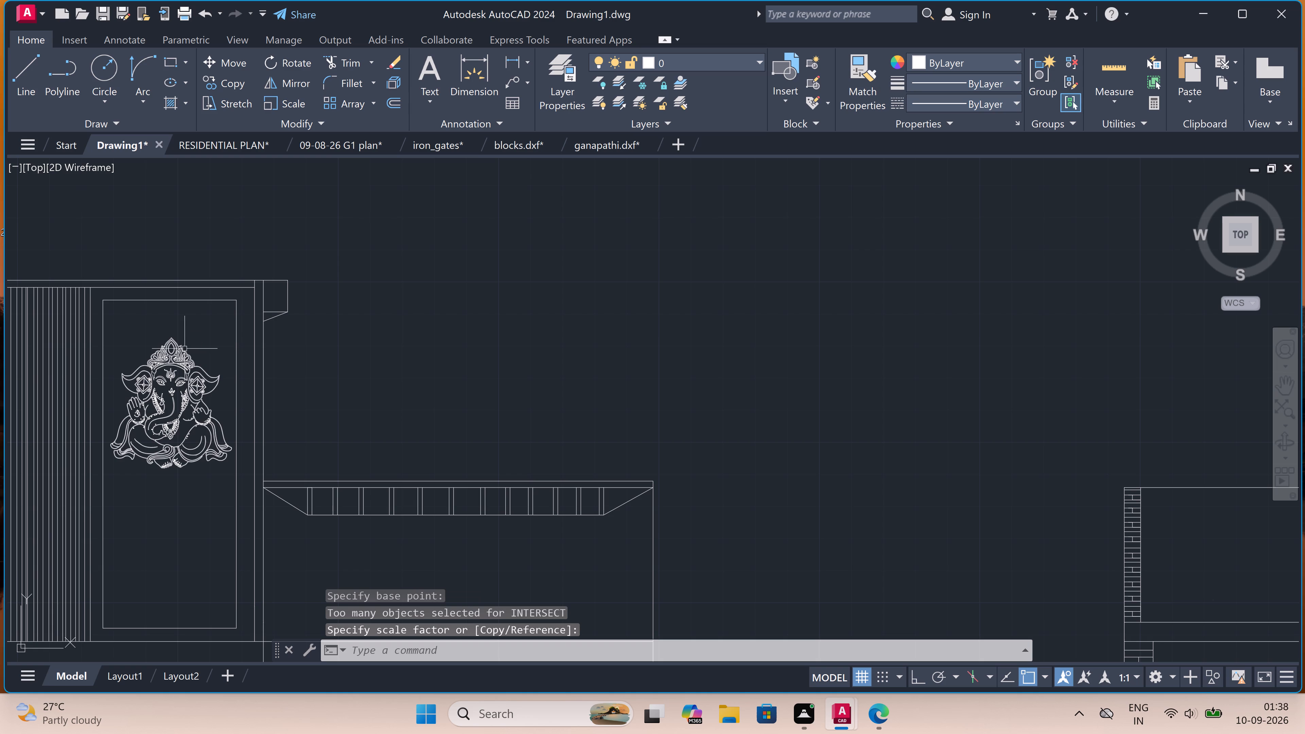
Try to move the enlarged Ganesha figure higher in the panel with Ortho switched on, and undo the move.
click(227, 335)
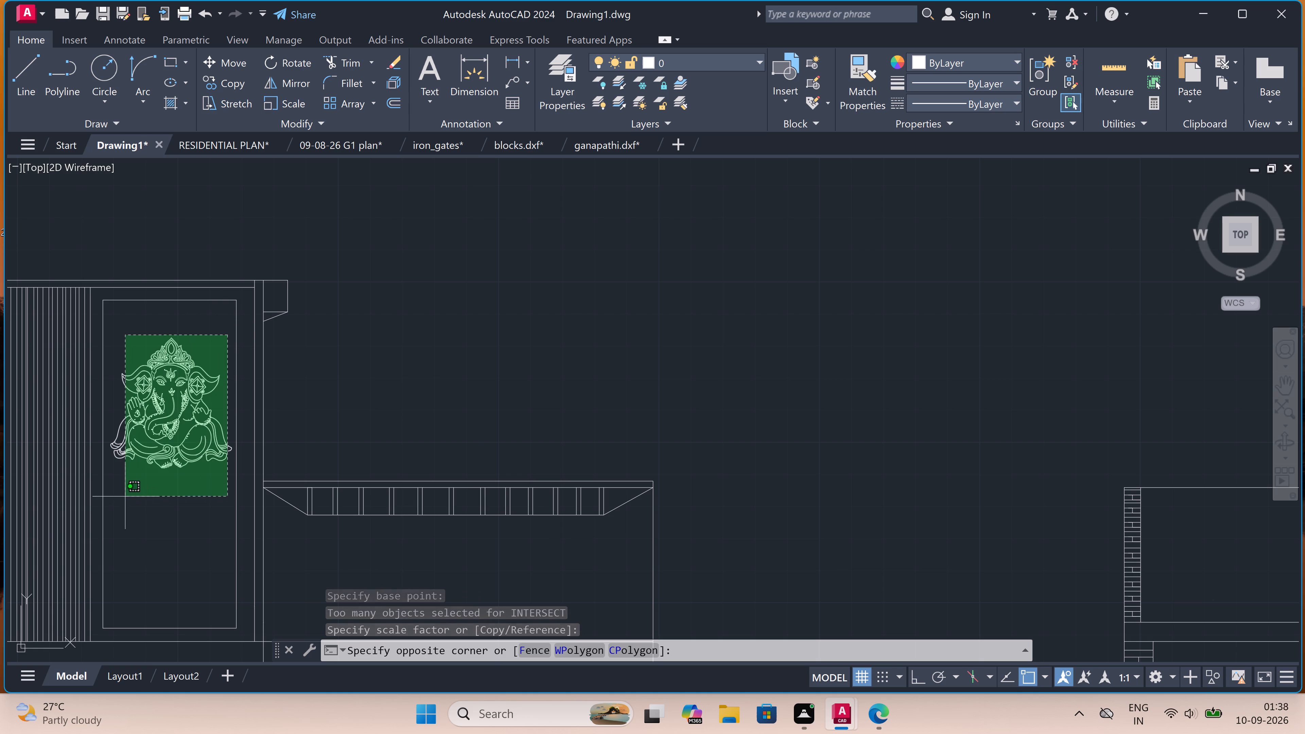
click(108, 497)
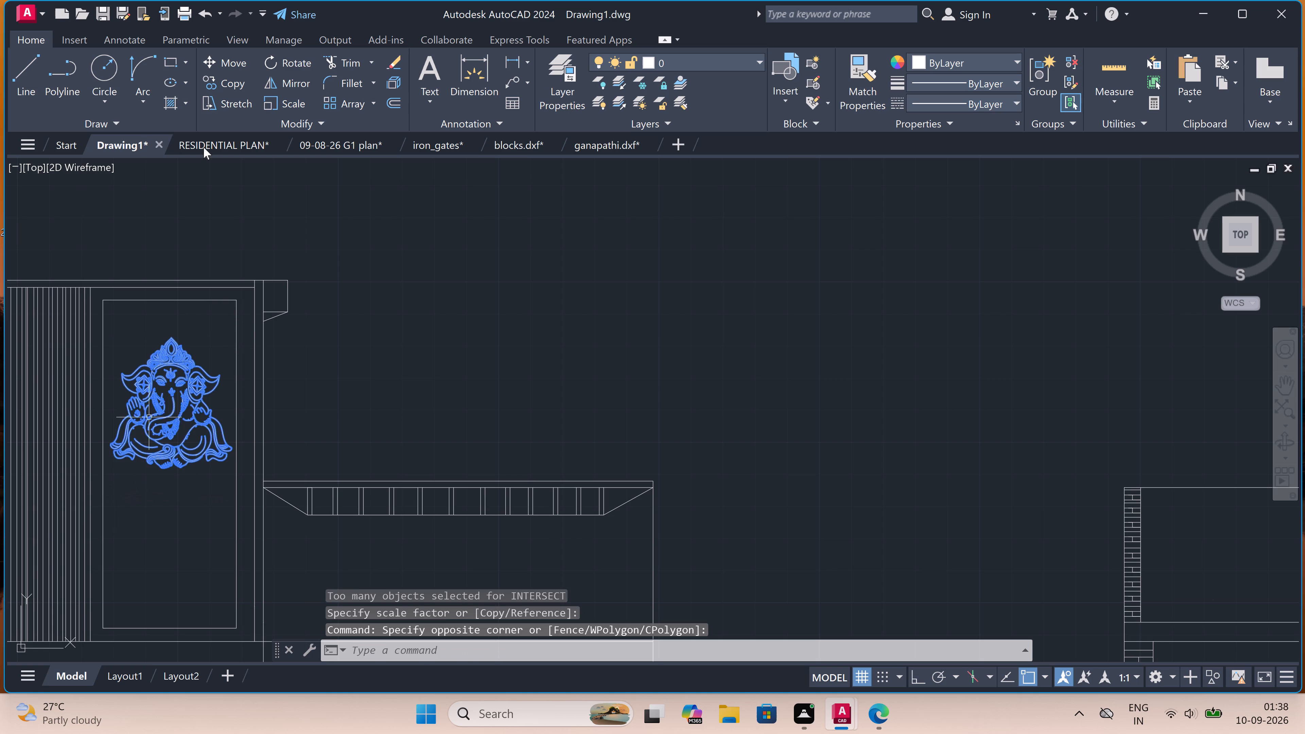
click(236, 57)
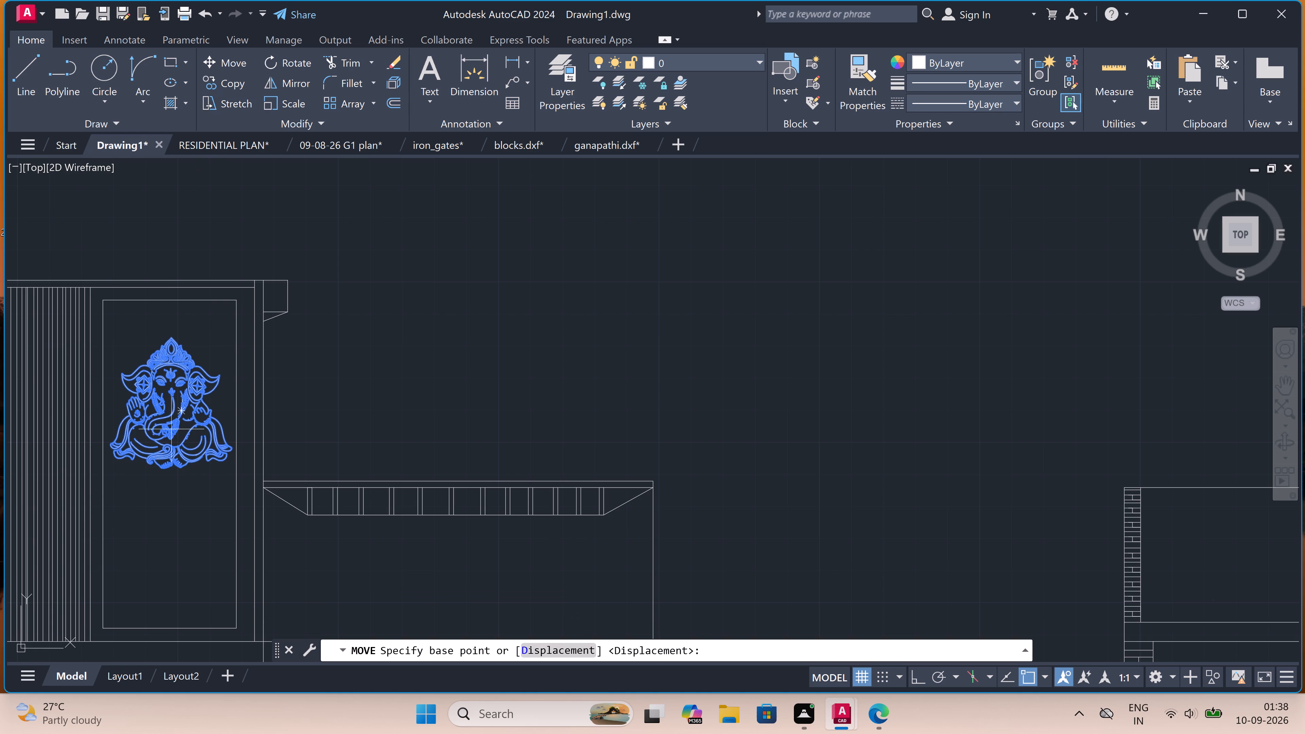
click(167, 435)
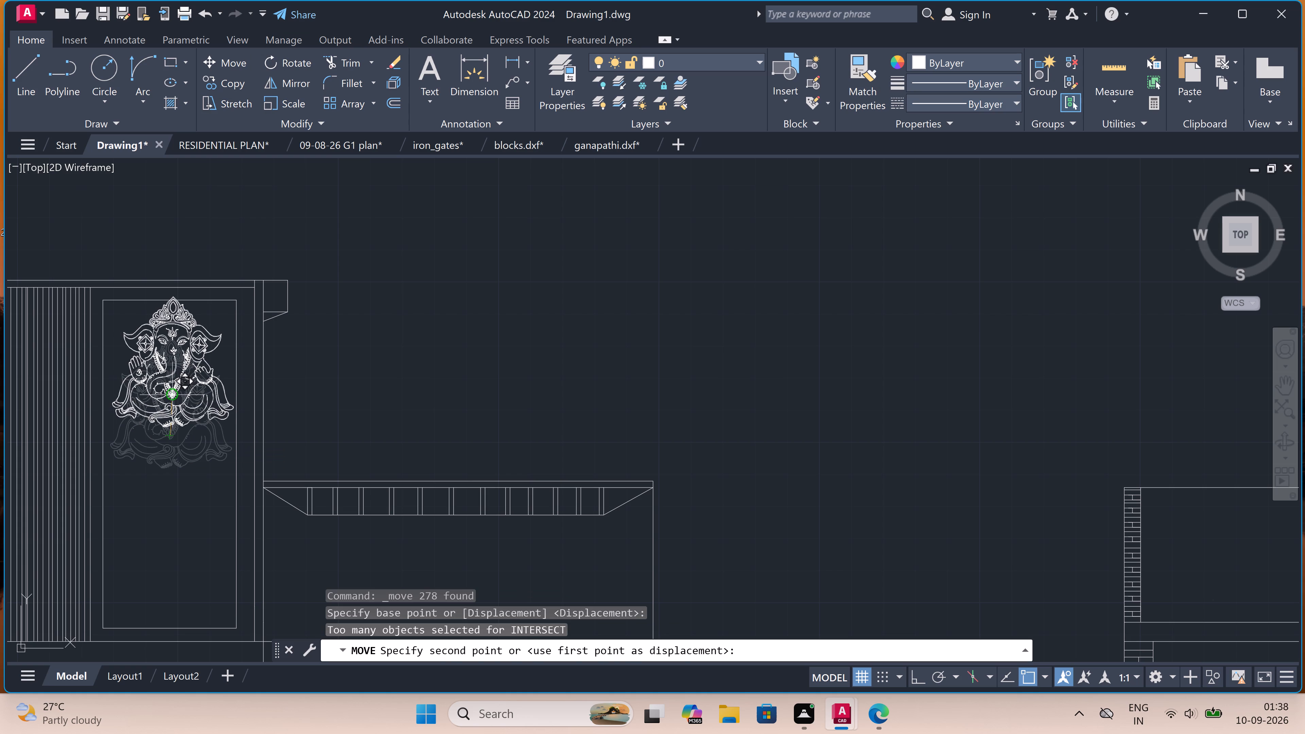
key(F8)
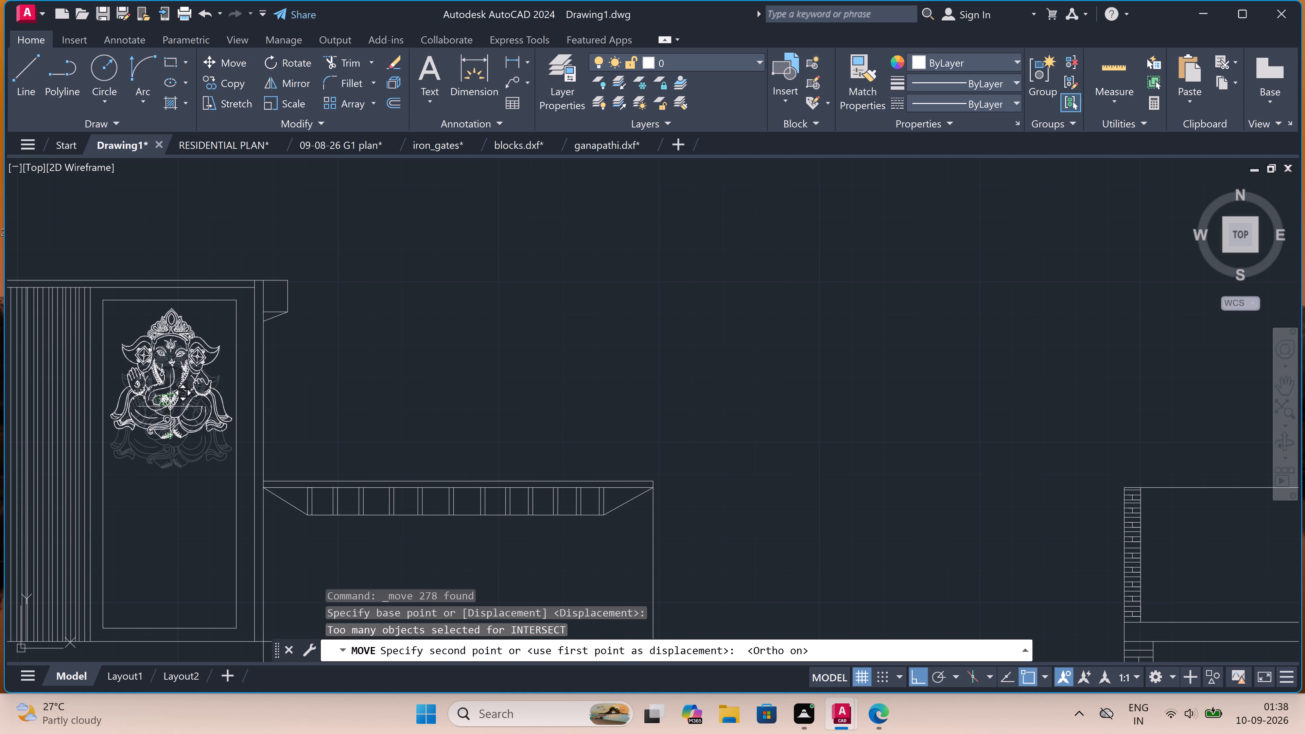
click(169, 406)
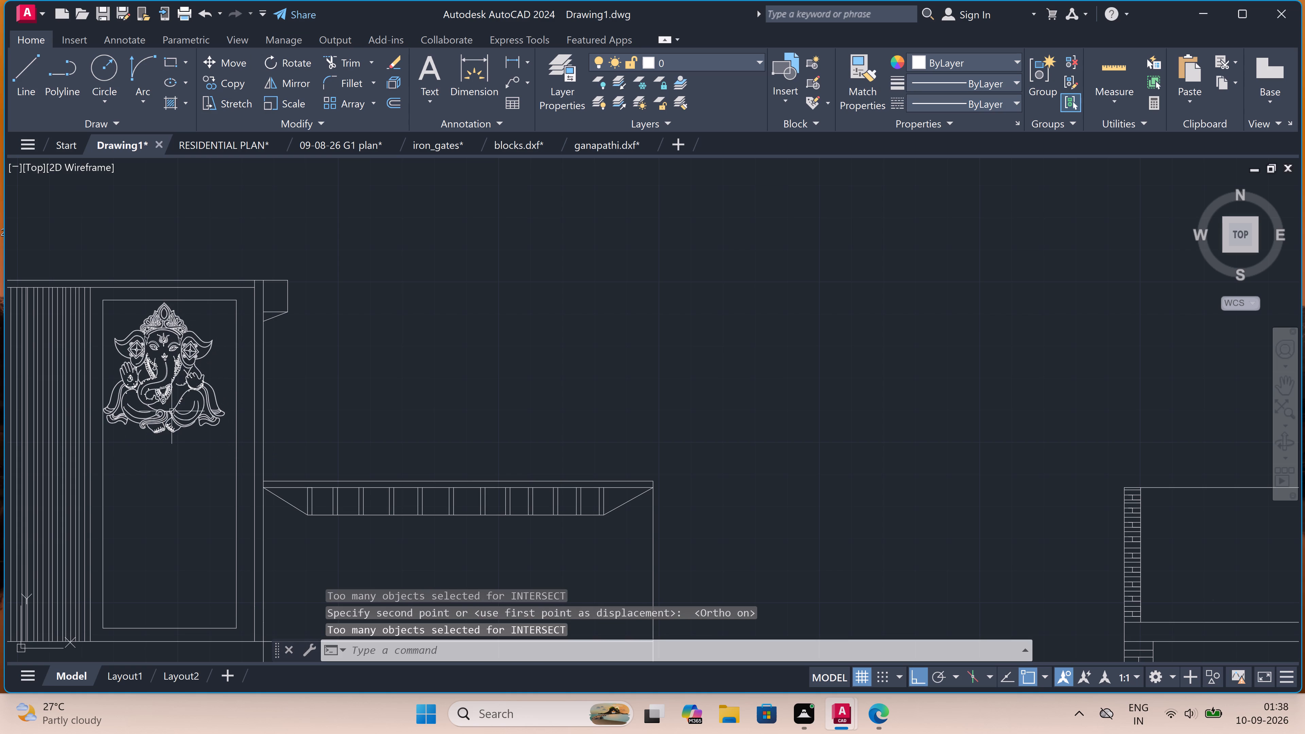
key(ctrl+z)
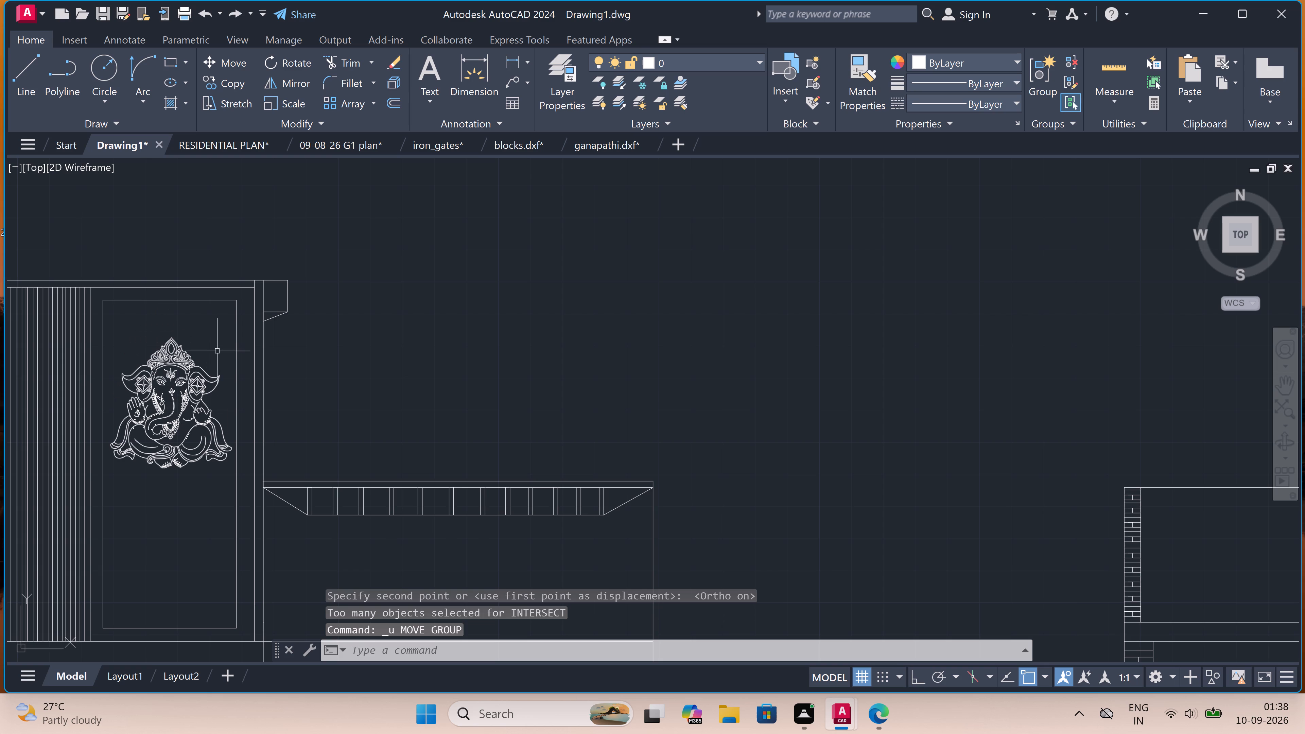
Move the Ganesha figure straight up by its crown tip so it sits just below the panel's top edge.
click(227, 334)
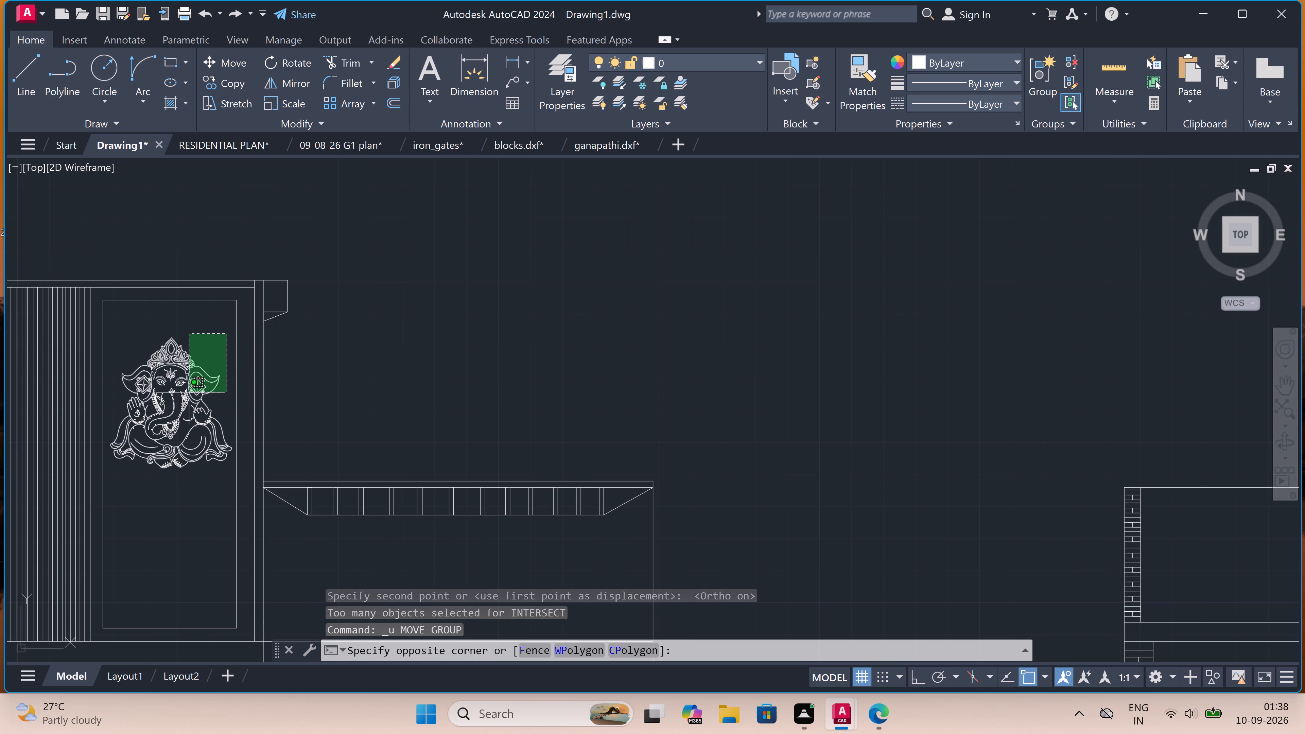
click(110, 482)
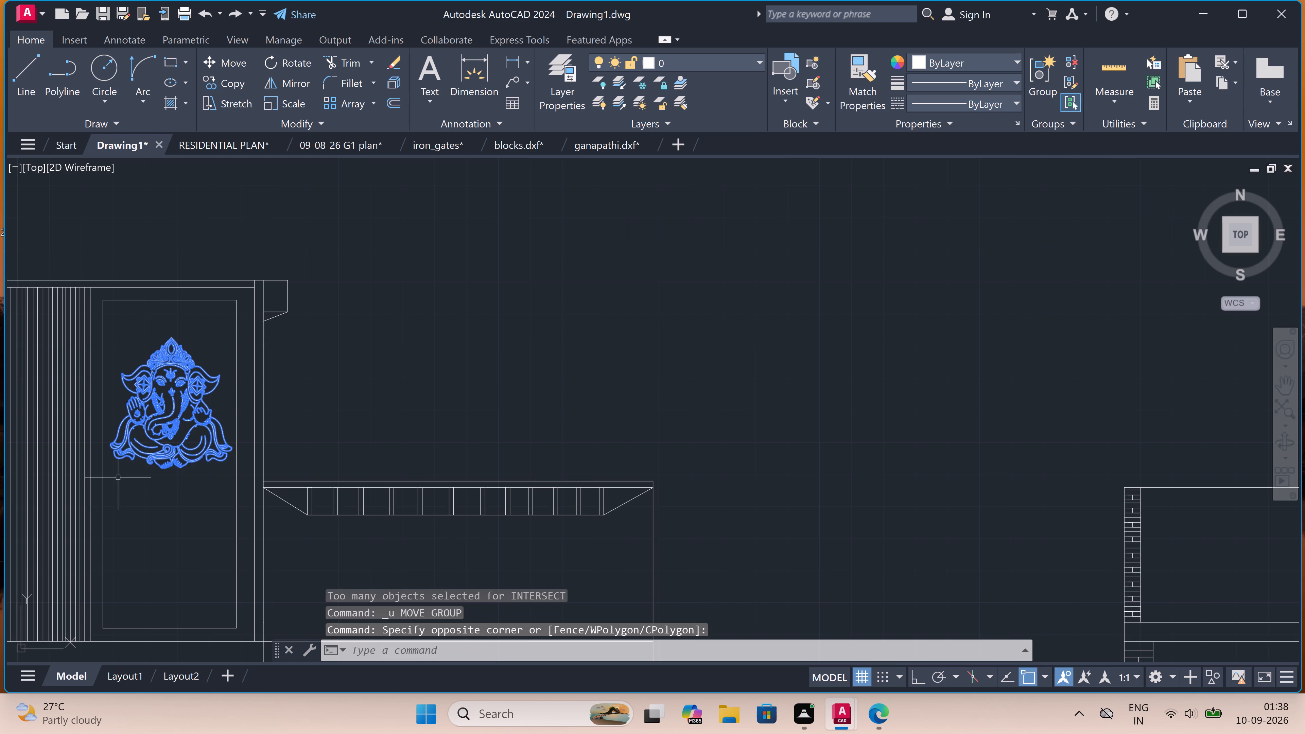
click(224, 56)
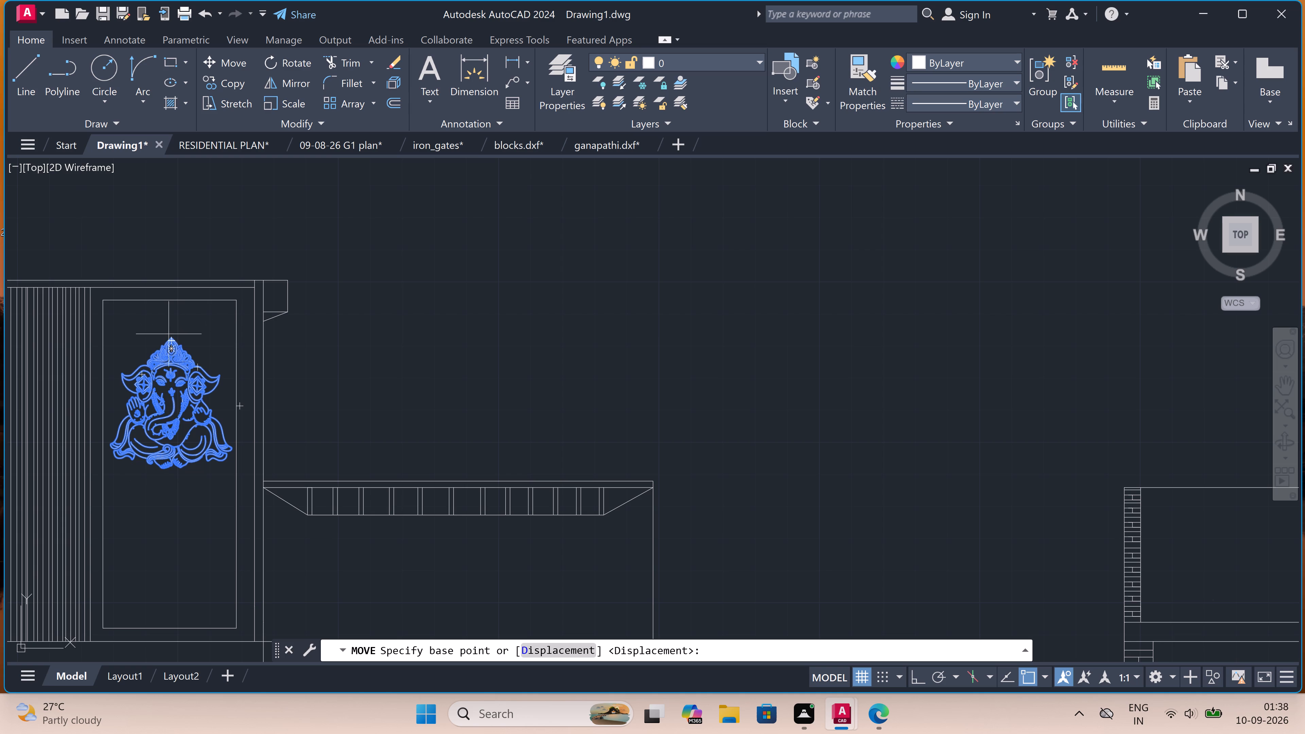
scroll(171, 336, up, 6)
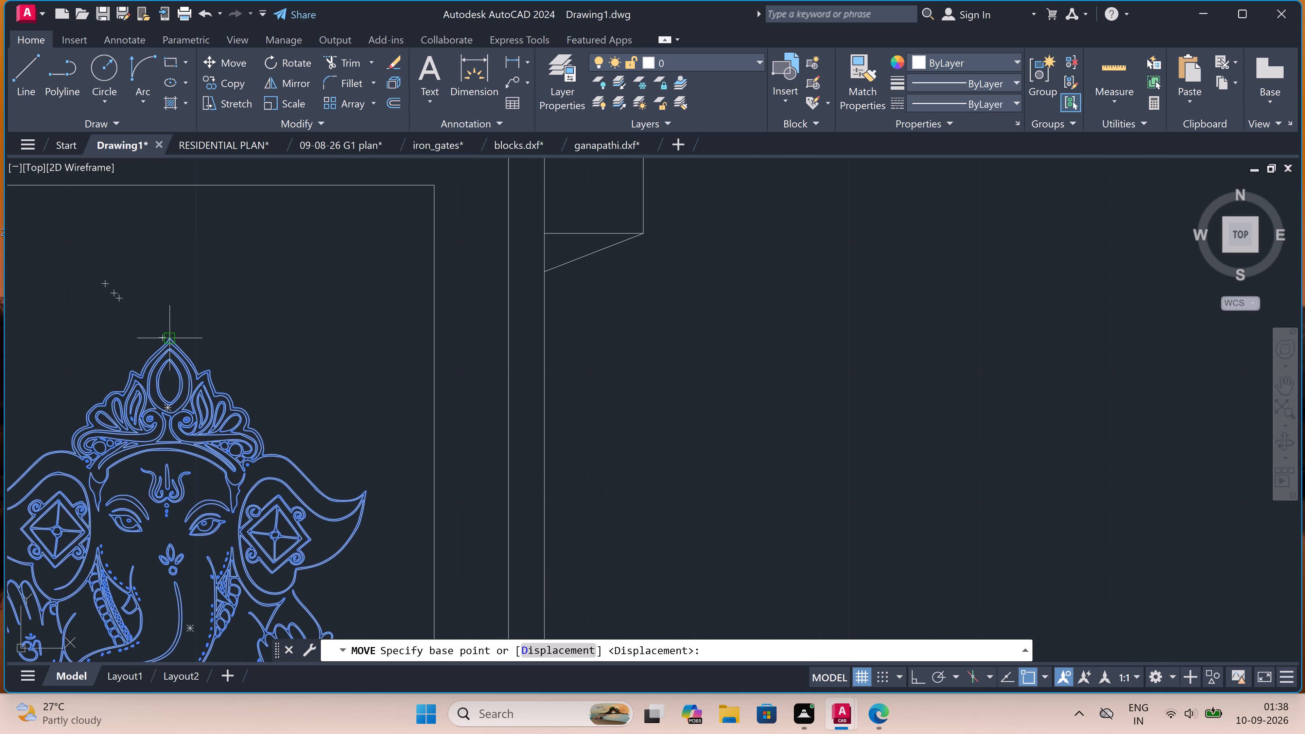
click(169, 337)
scroll(175, 266, down, 2)
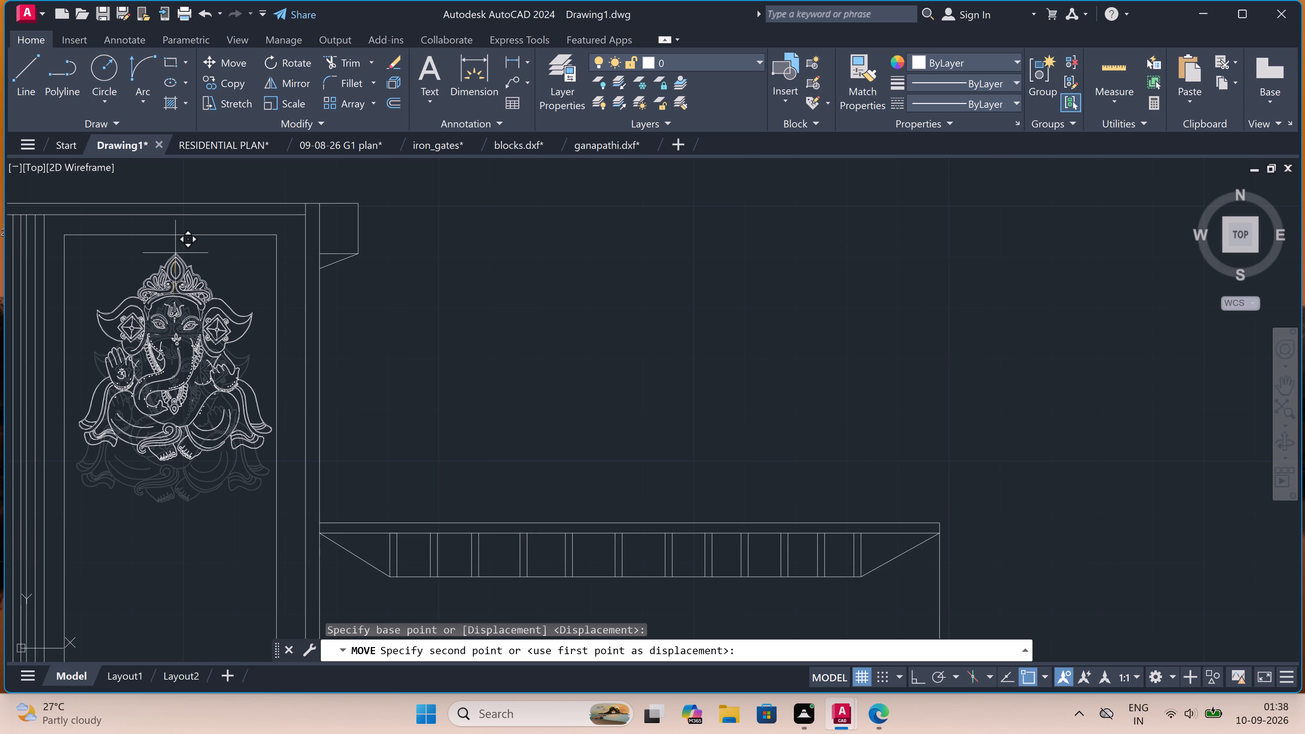
click(175, 253)
scroll(219, 315, down, 3)
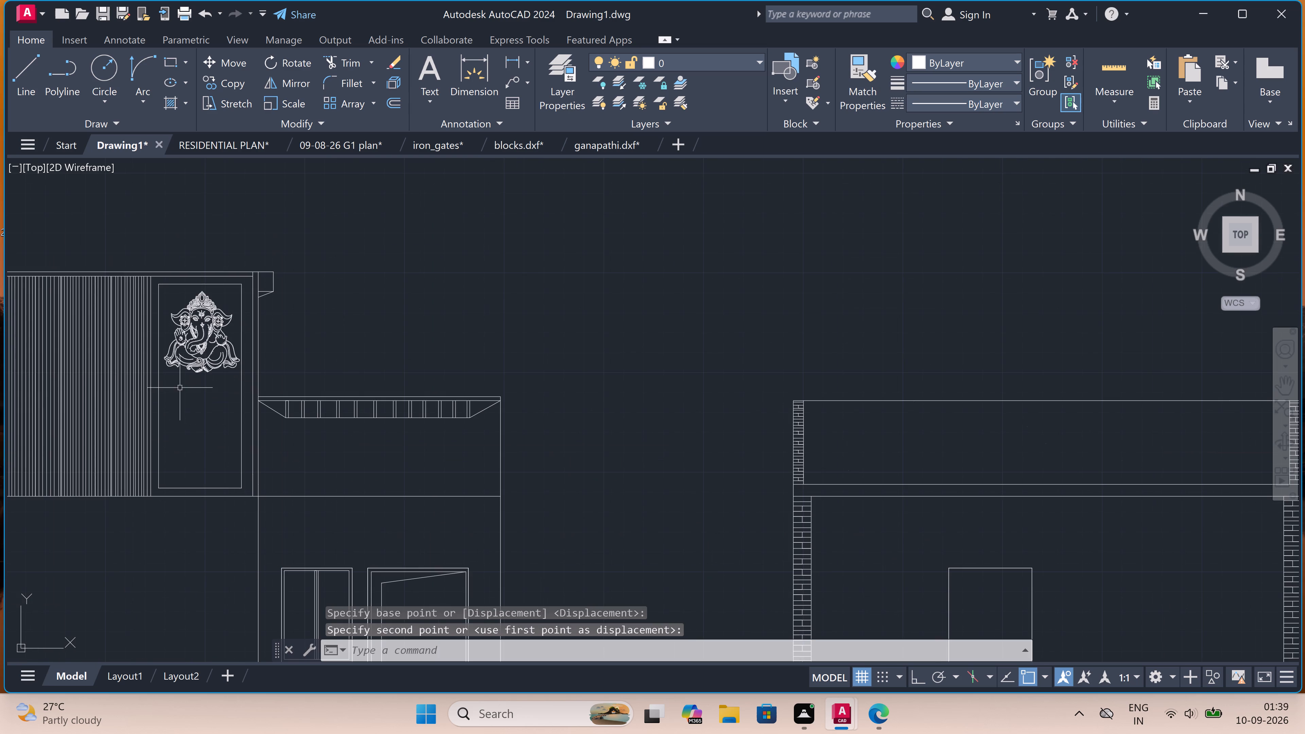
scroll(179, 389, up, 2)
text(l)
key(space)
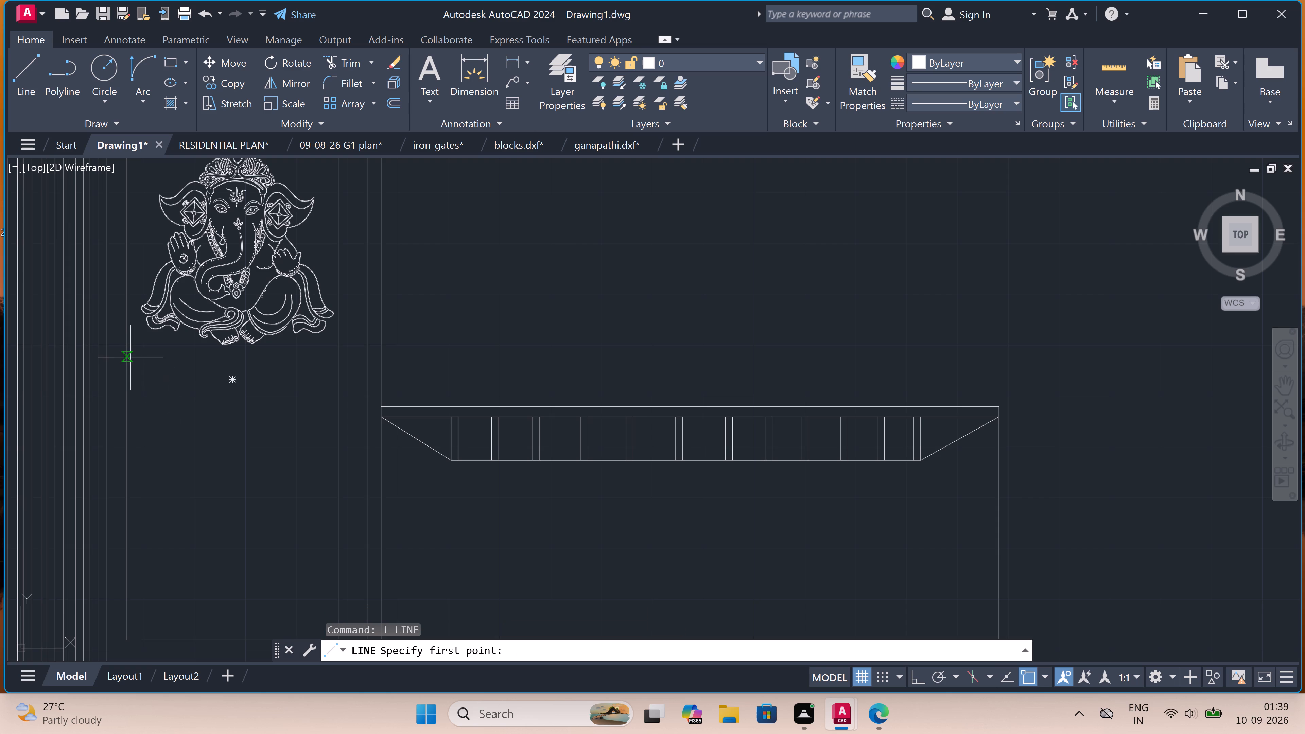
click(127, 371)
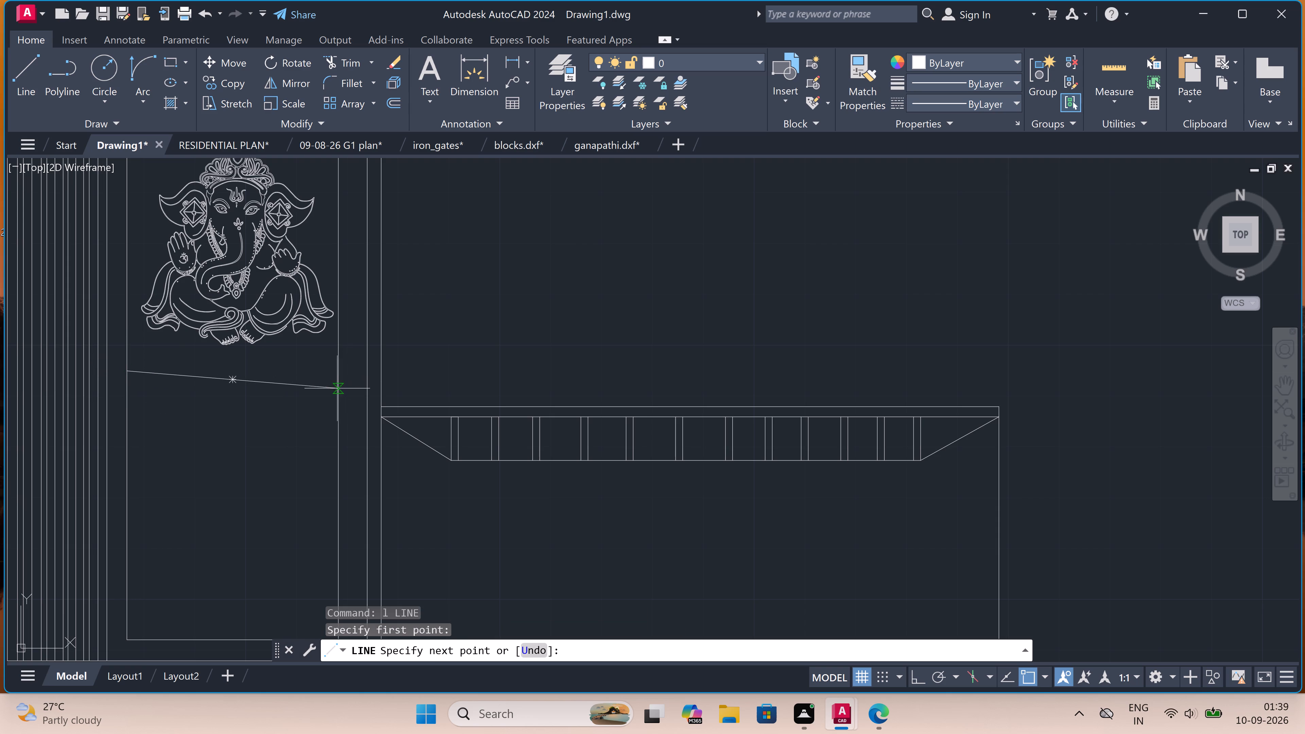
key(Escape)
Draw a horizontal line with Ortho on, from side to side of the tall panel, just below the Ganesha figure.
key(space)
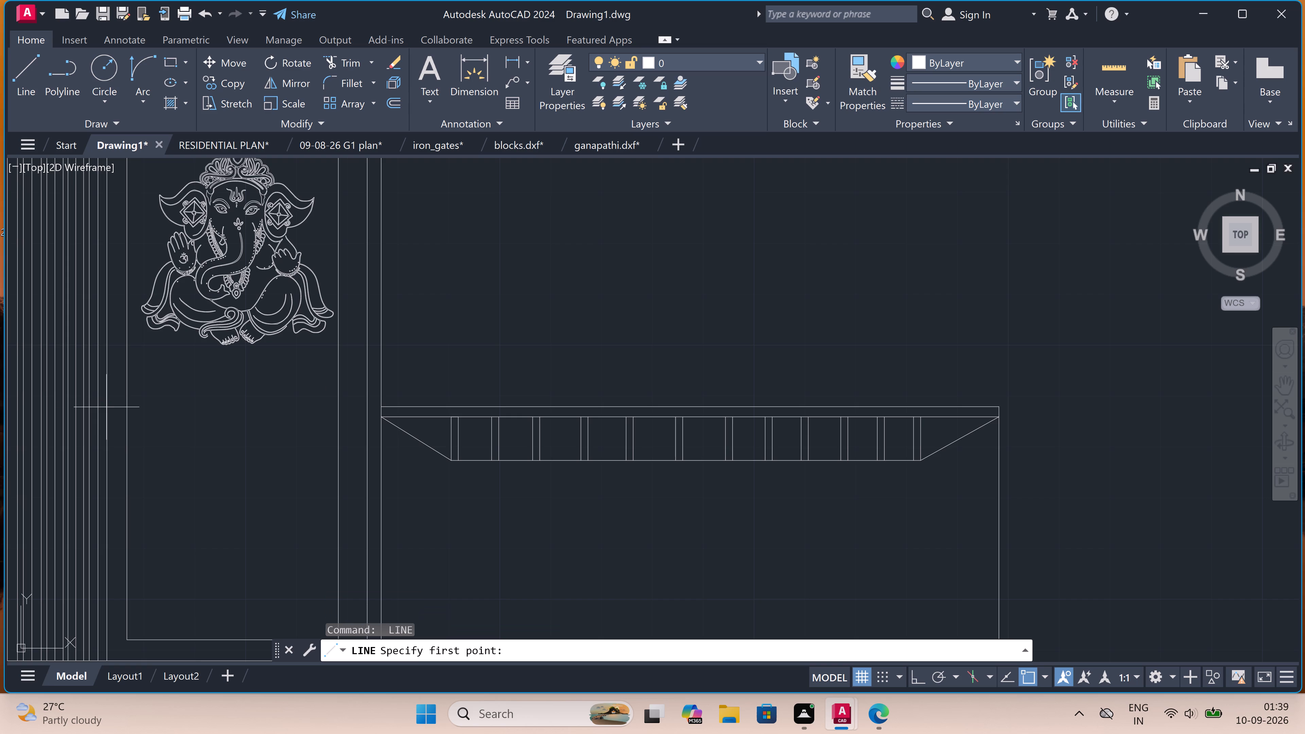
click(125, 394)
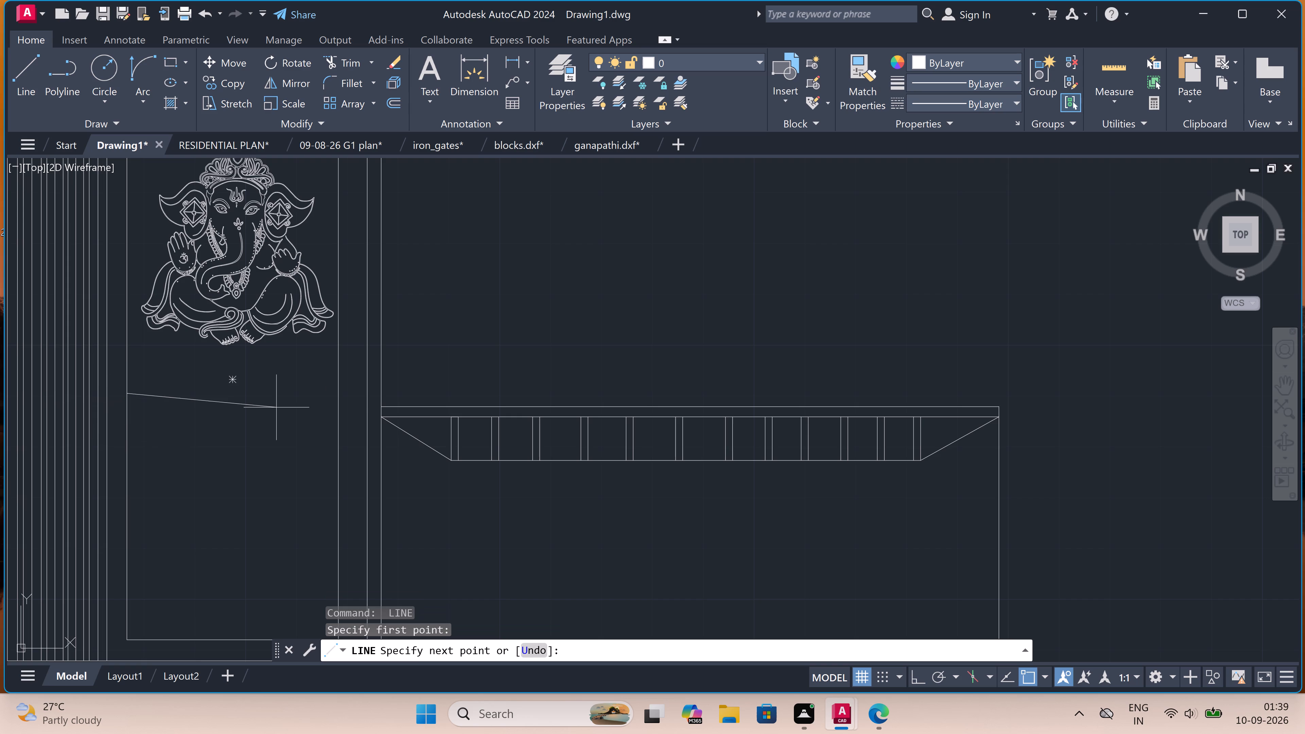
key(F8)
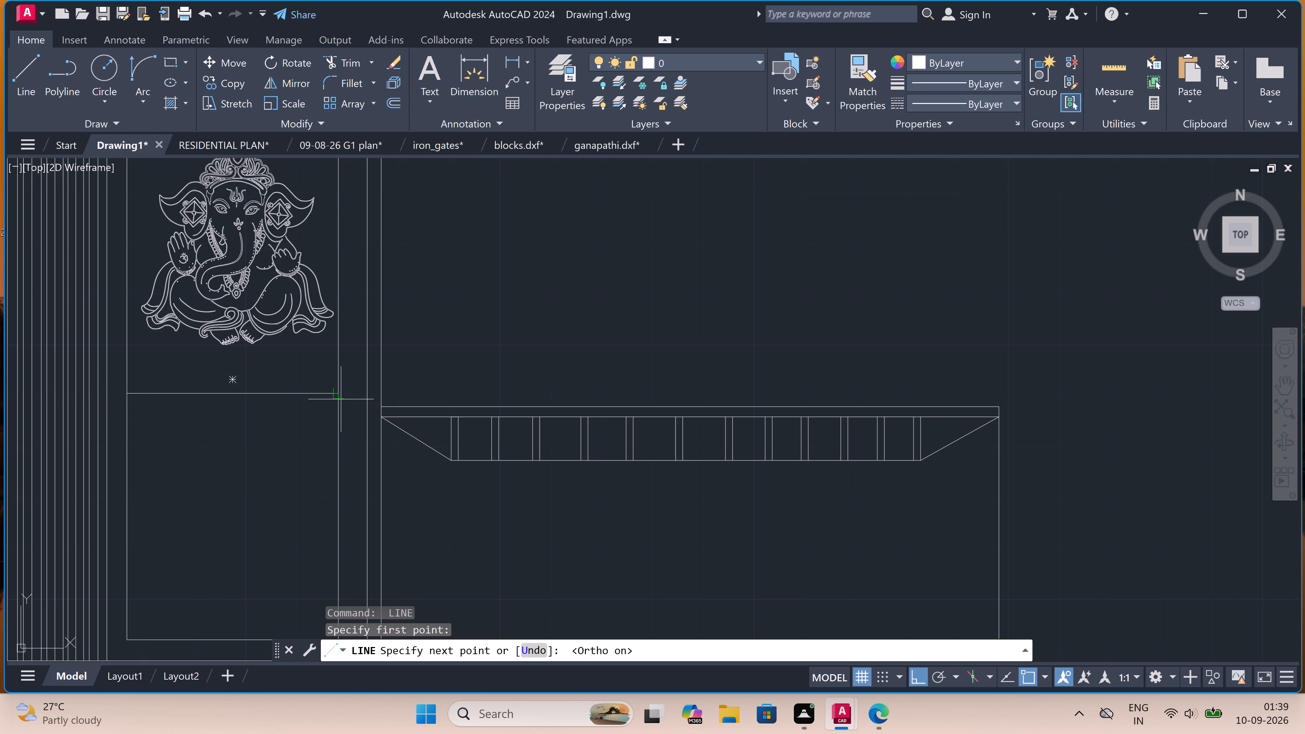
click(338, 395)
key(Escape)
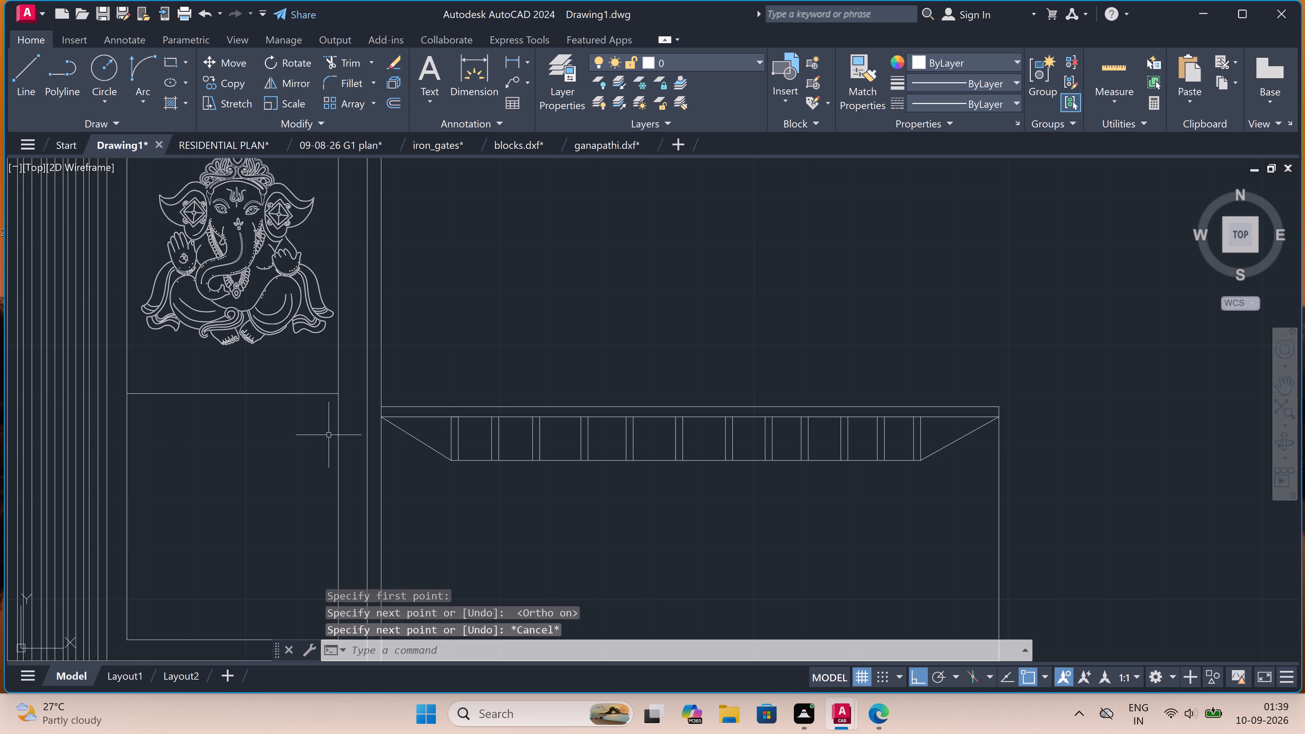
Examine how the divided Ganesha panel looks within the whole front elevation.
scroll(311, 424, down, 3)
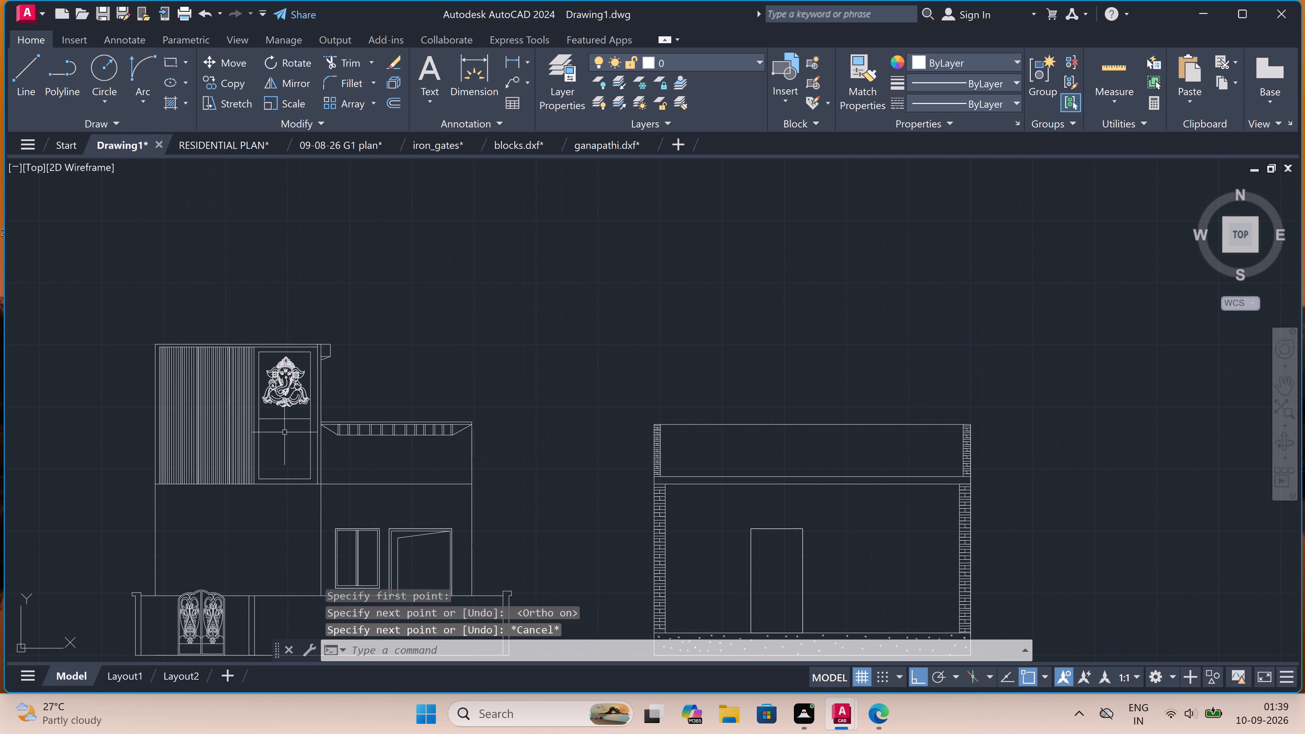
scroll(284, 432, up, 2)
scroll(285, 431, down, 1)
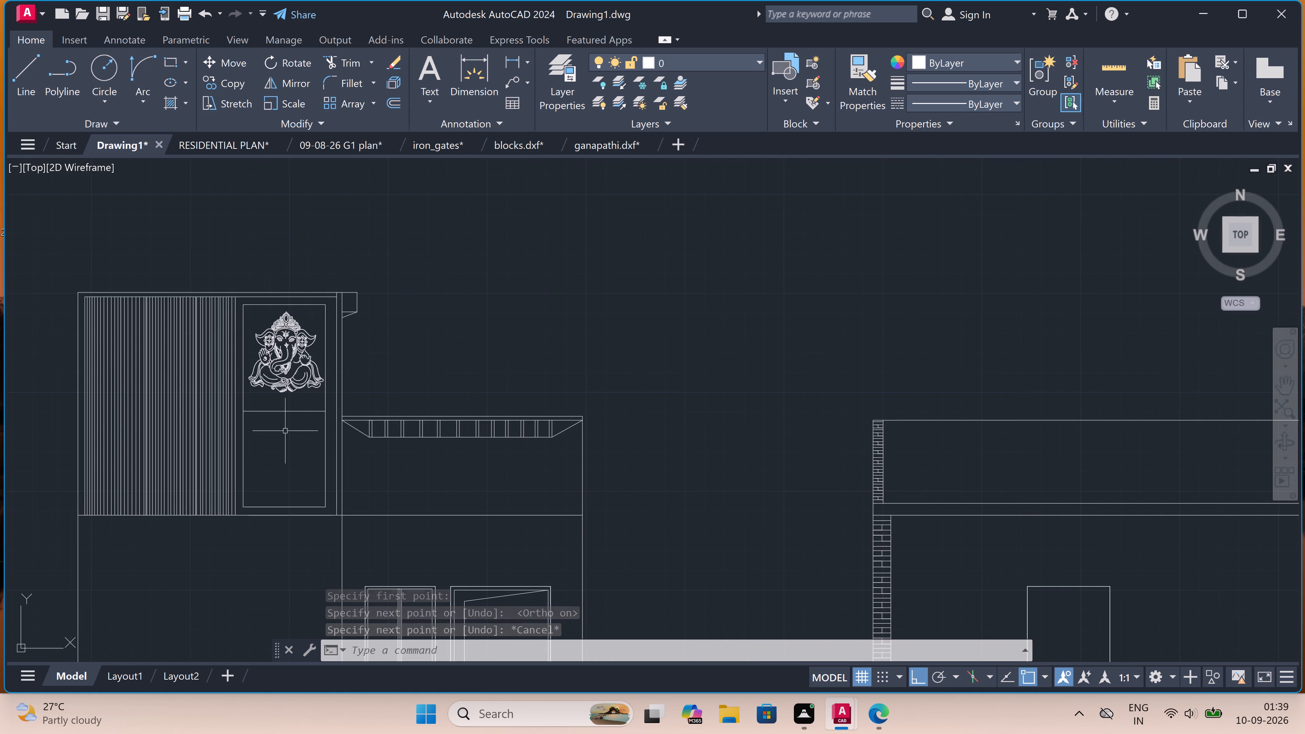
scroll(285, 431, up, 2)
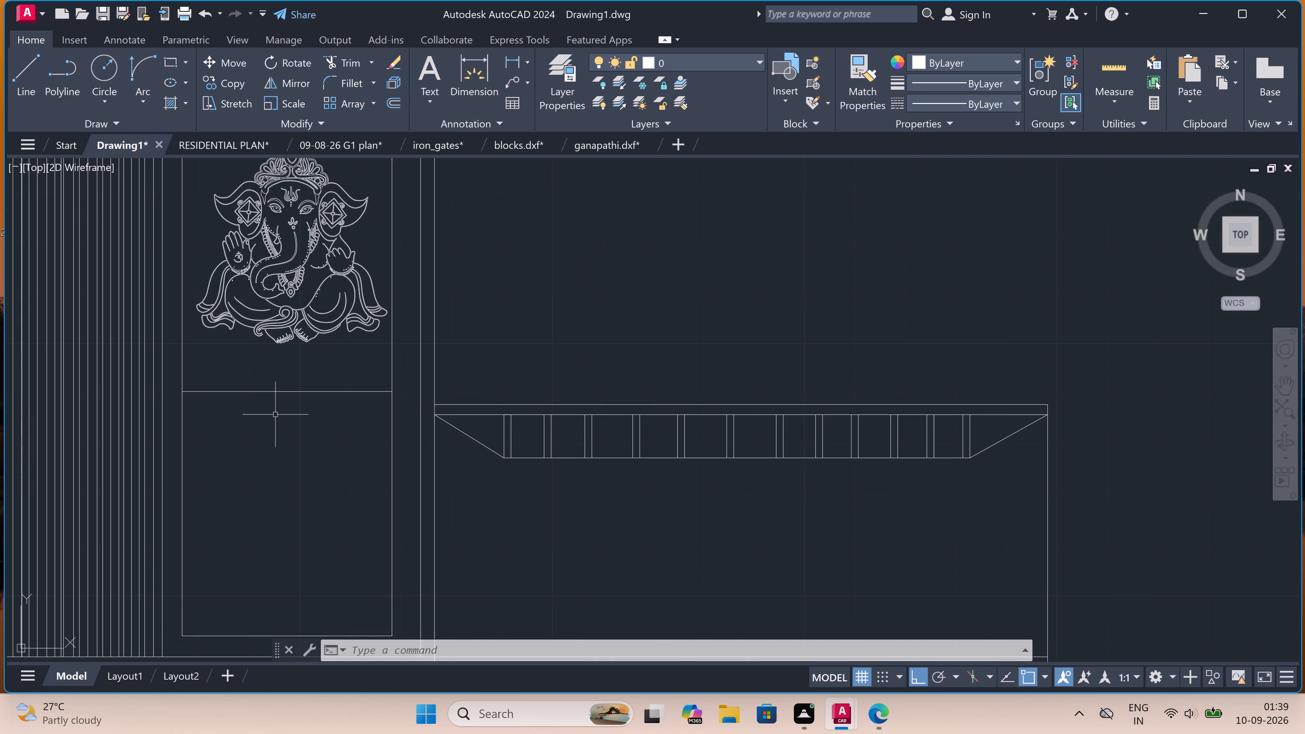
scroll(275, 415, down, 1)
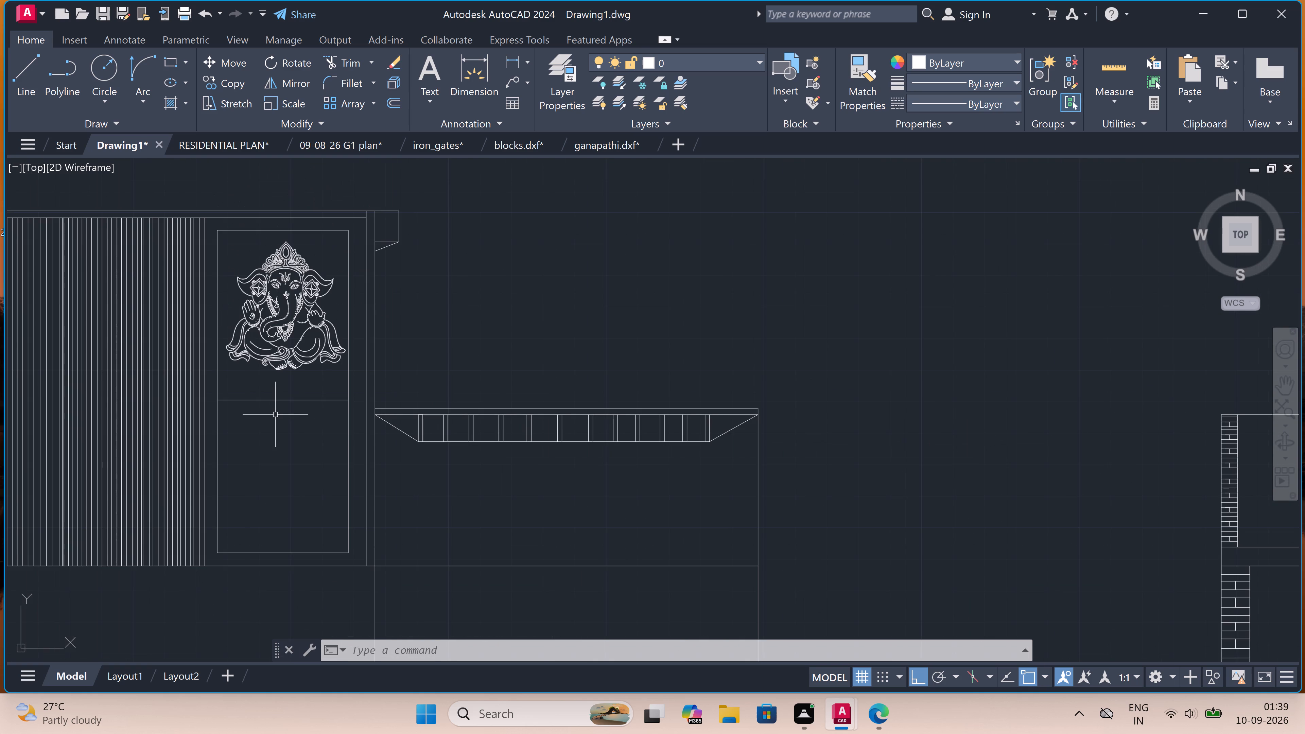
scroll(276, 415, down, 1)
scroll(276, 415, up, 1)
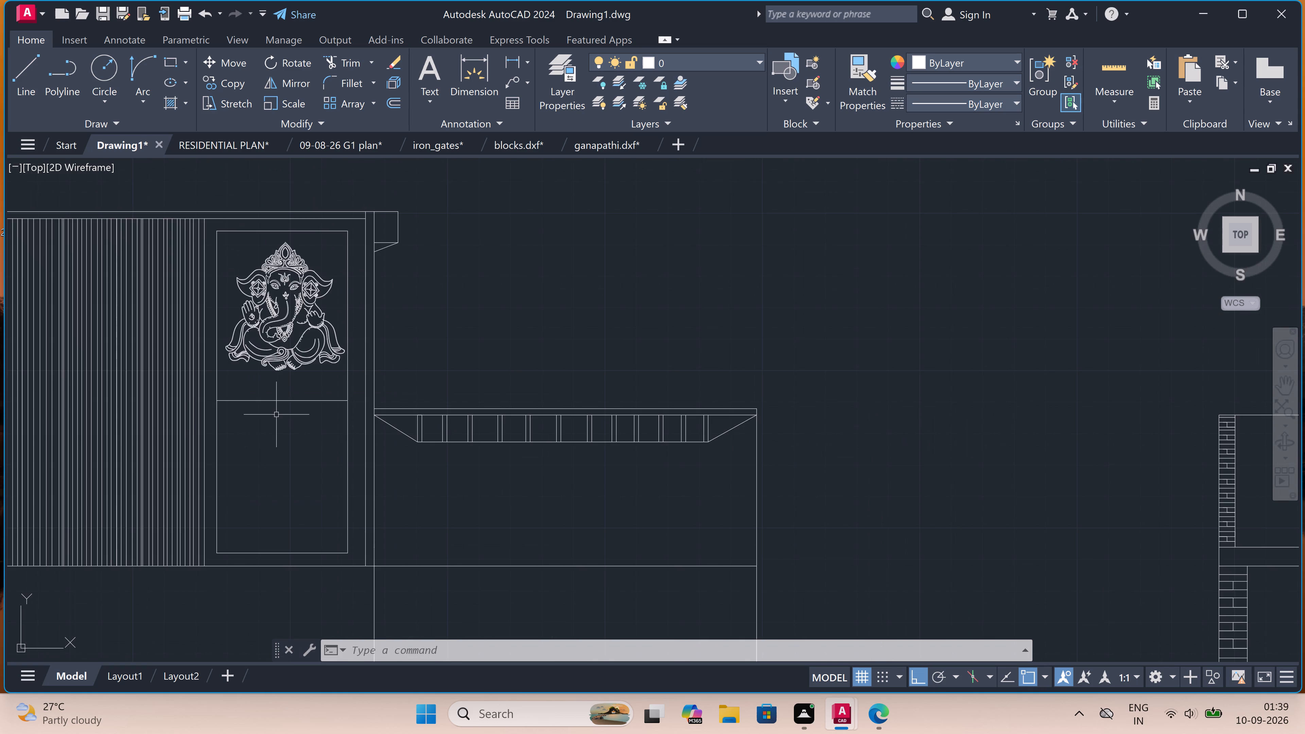
scroll(276, 415, down, 4)
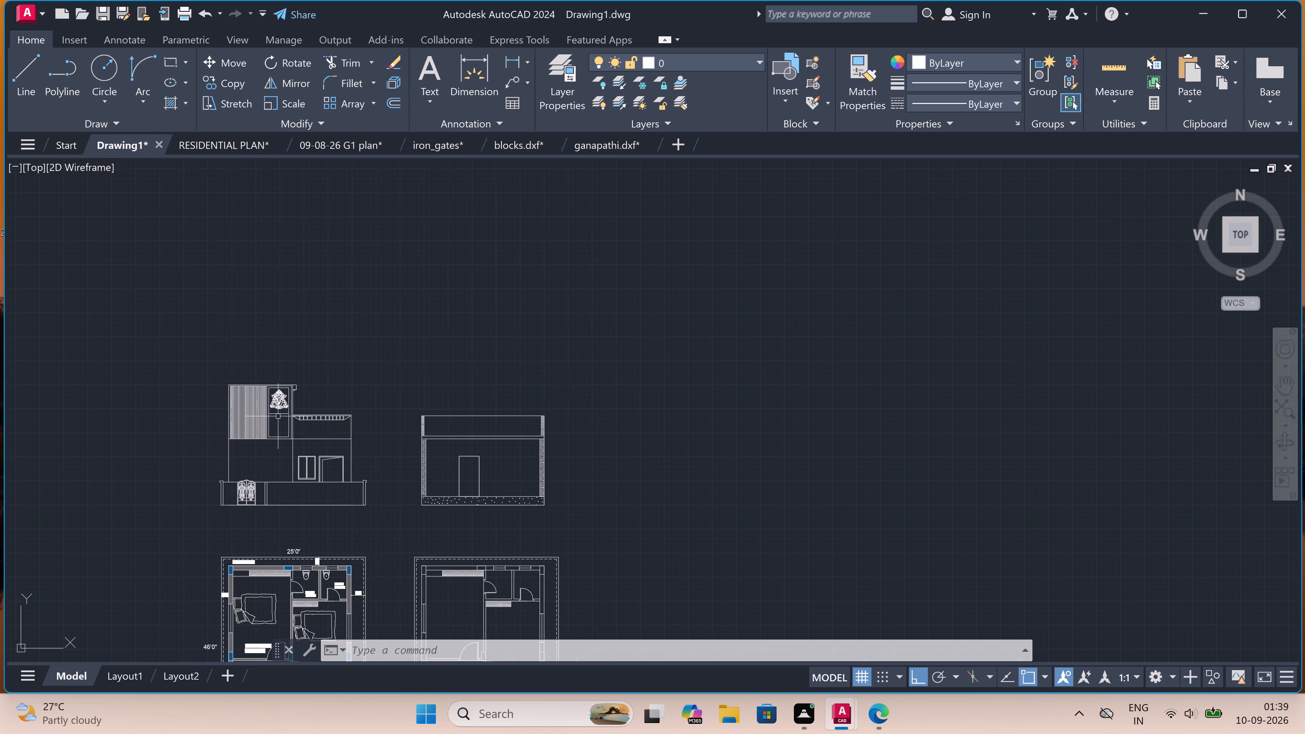
scroll(268, 451, up, 2)
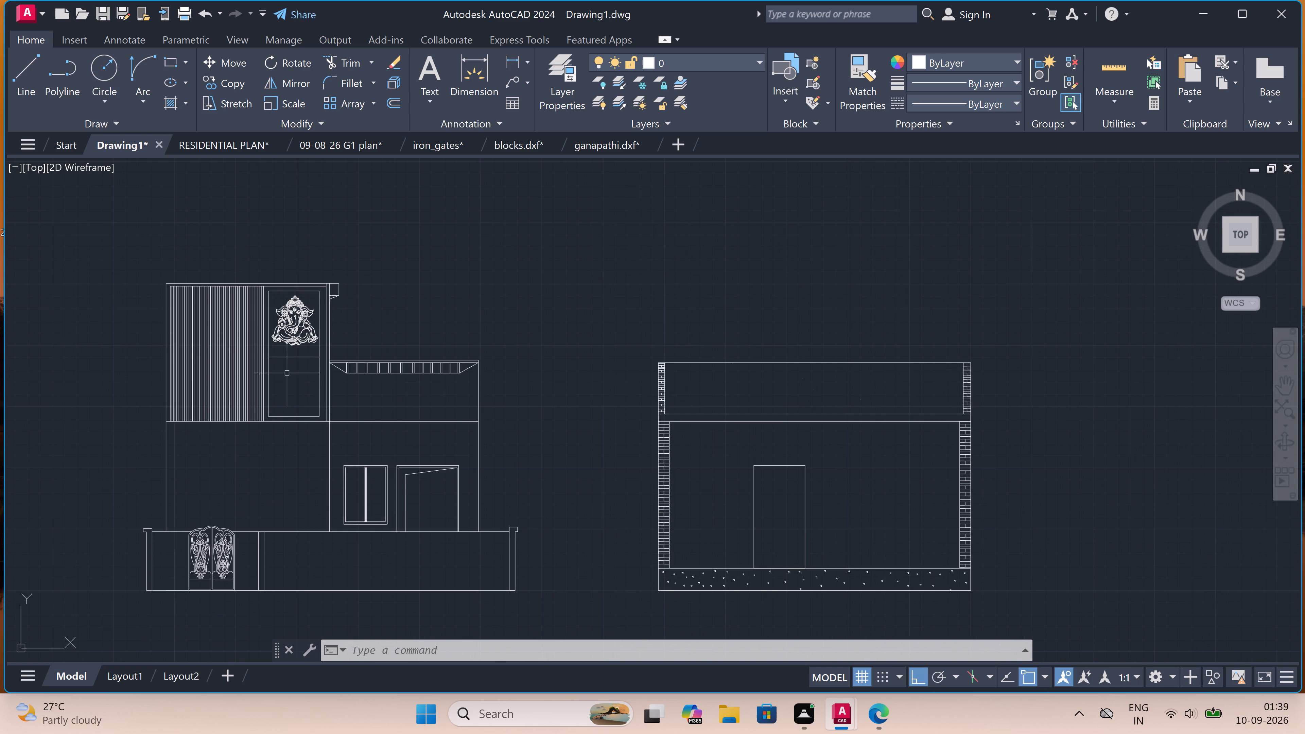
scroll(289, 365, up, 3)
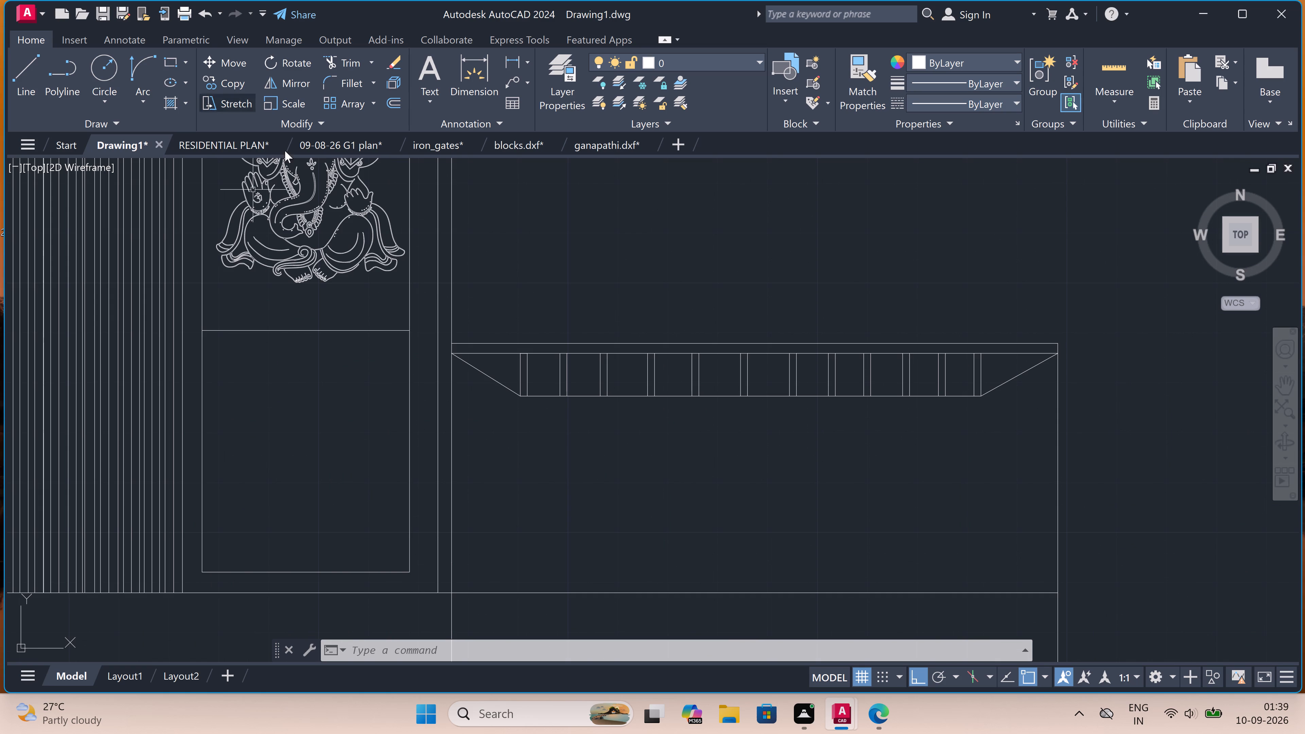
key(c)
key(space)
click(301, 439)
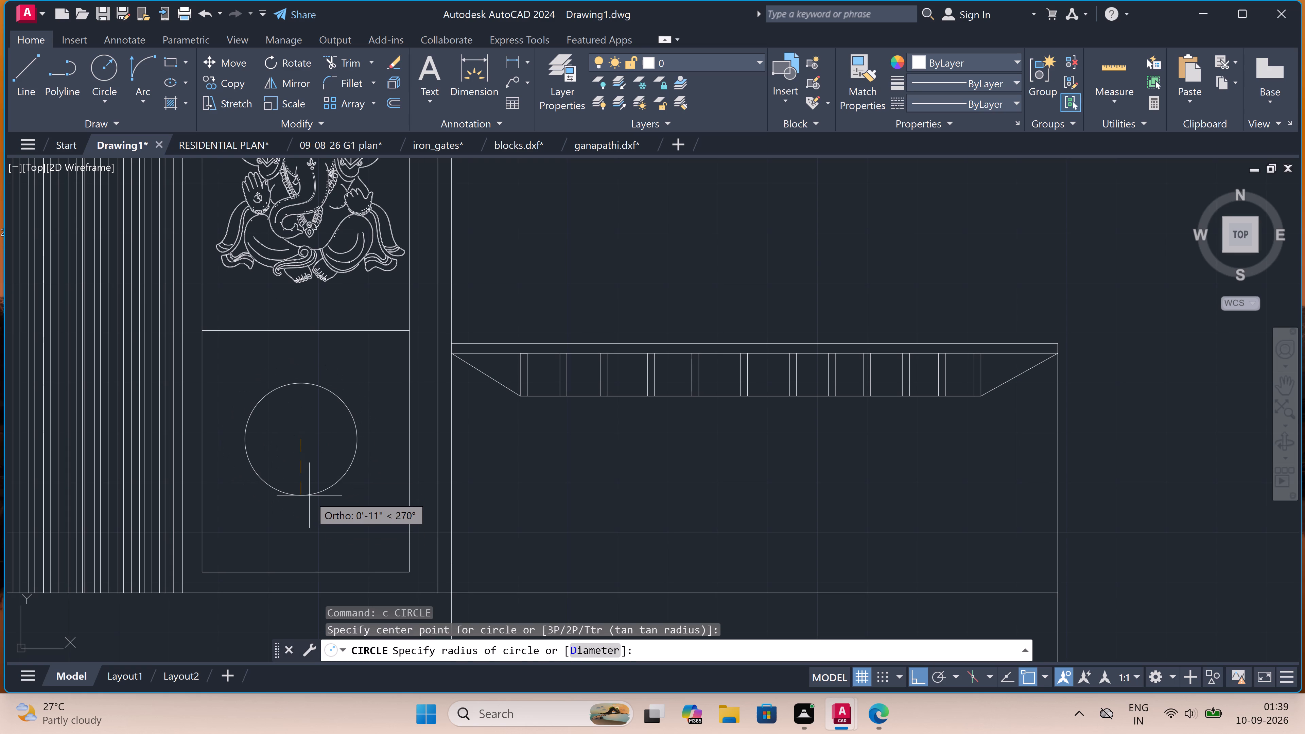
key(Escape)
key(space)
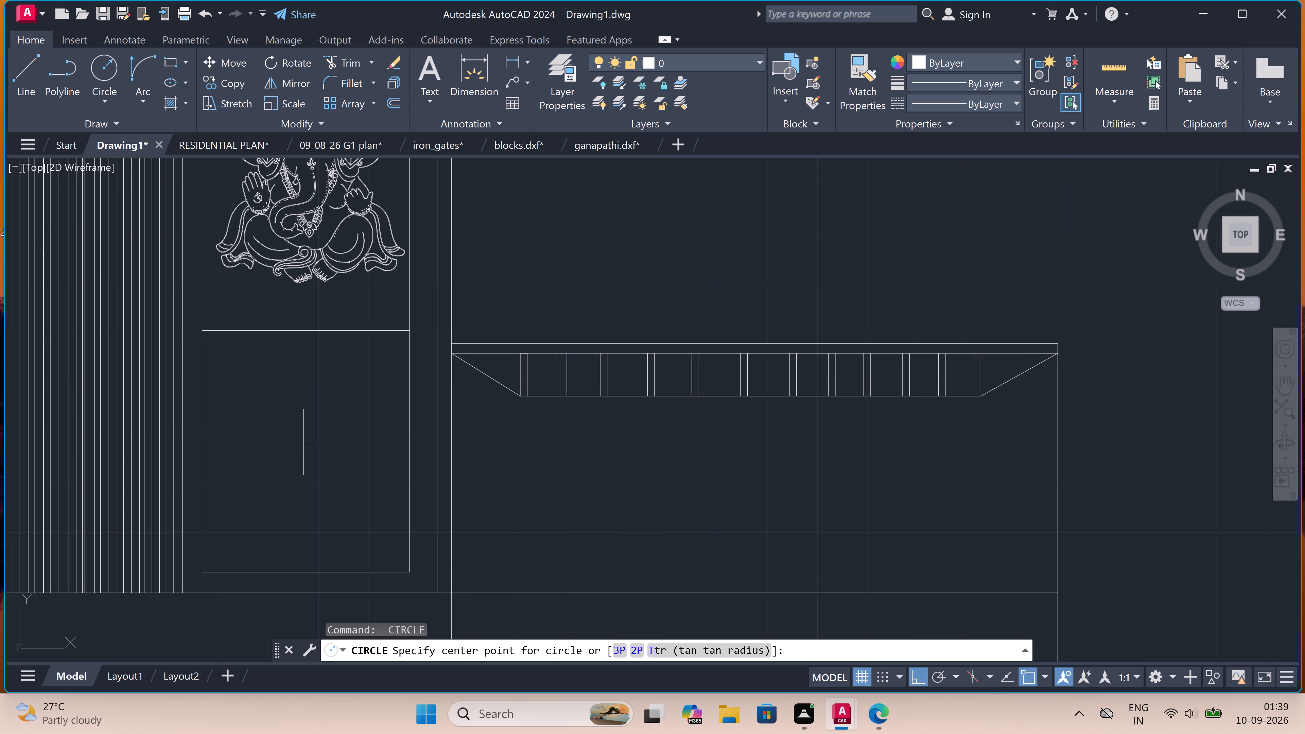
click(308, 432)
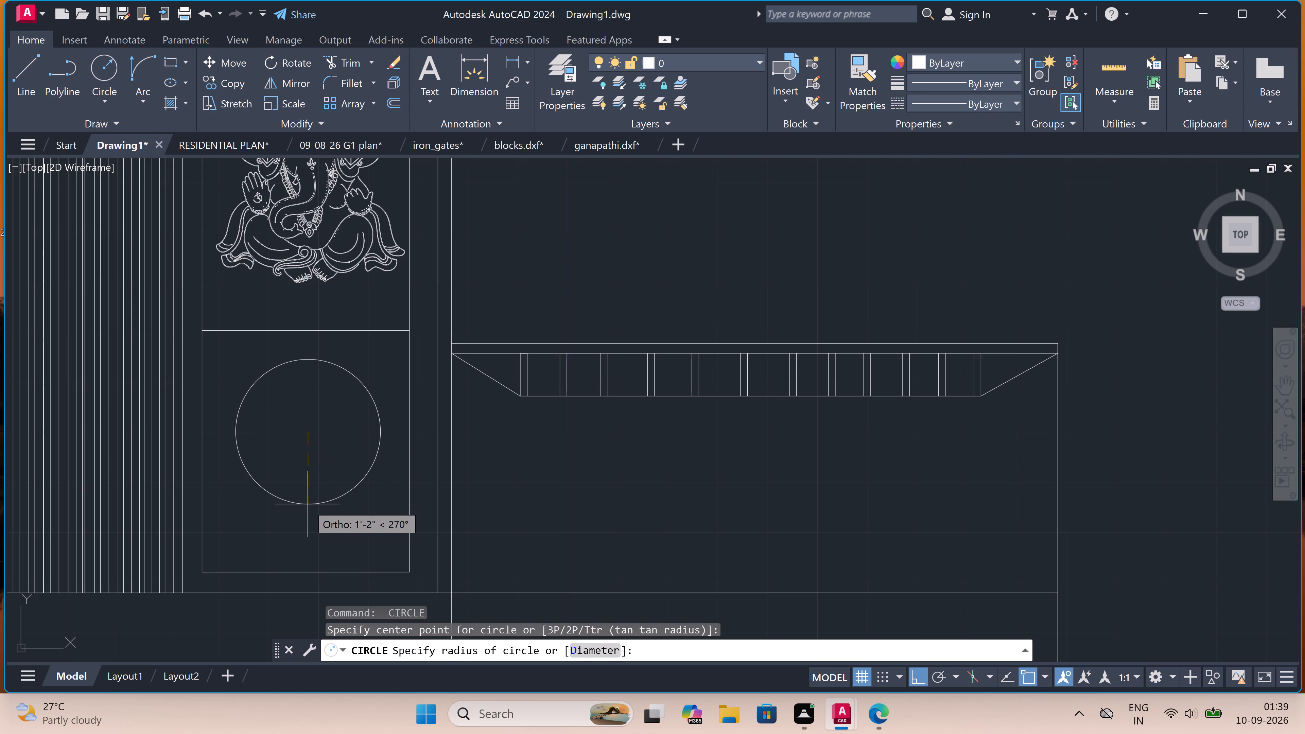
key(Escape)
Draw a circle in the middle of the panel's lower compartment, spanning a little over half the panel's width.
key(space)
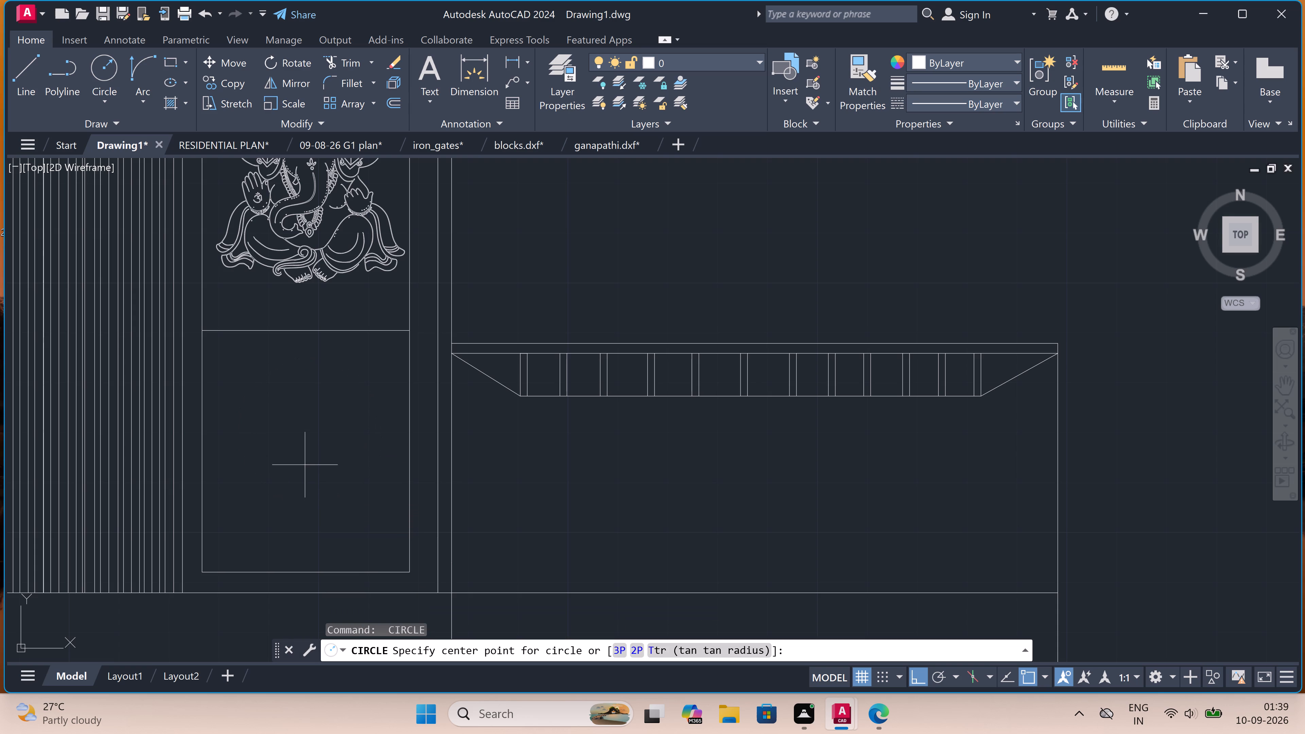
click(304, 448)
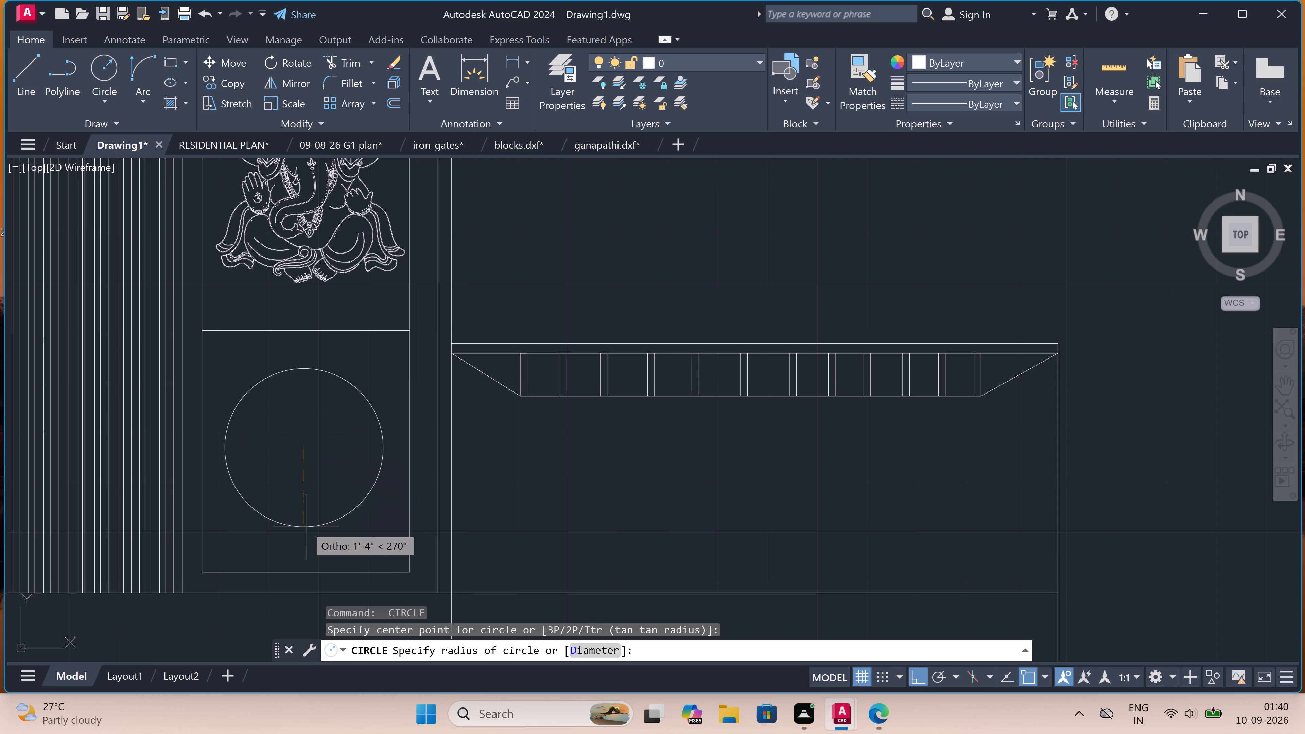
click(306, 511)
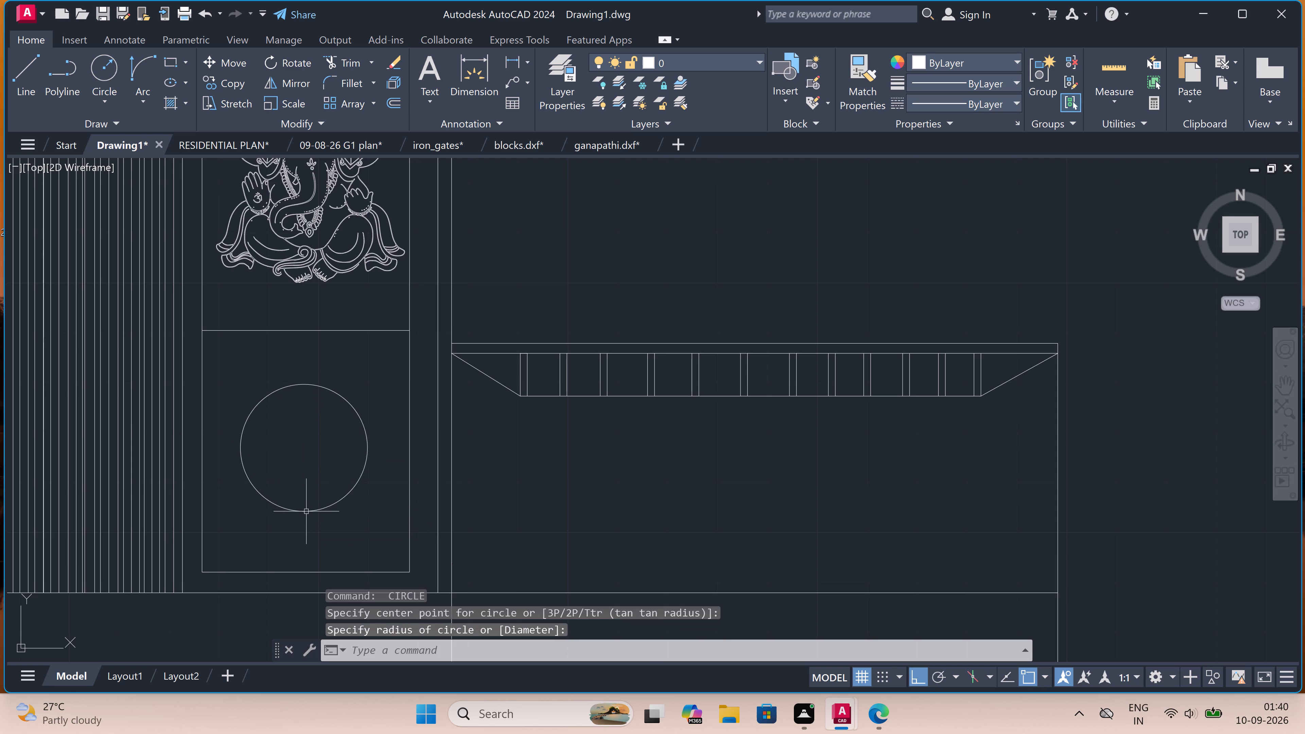
Examine the front elevation, checking the circle in the Ganesha panel and the slatted canopy beside it.
scroll(316, 456, down, 5)
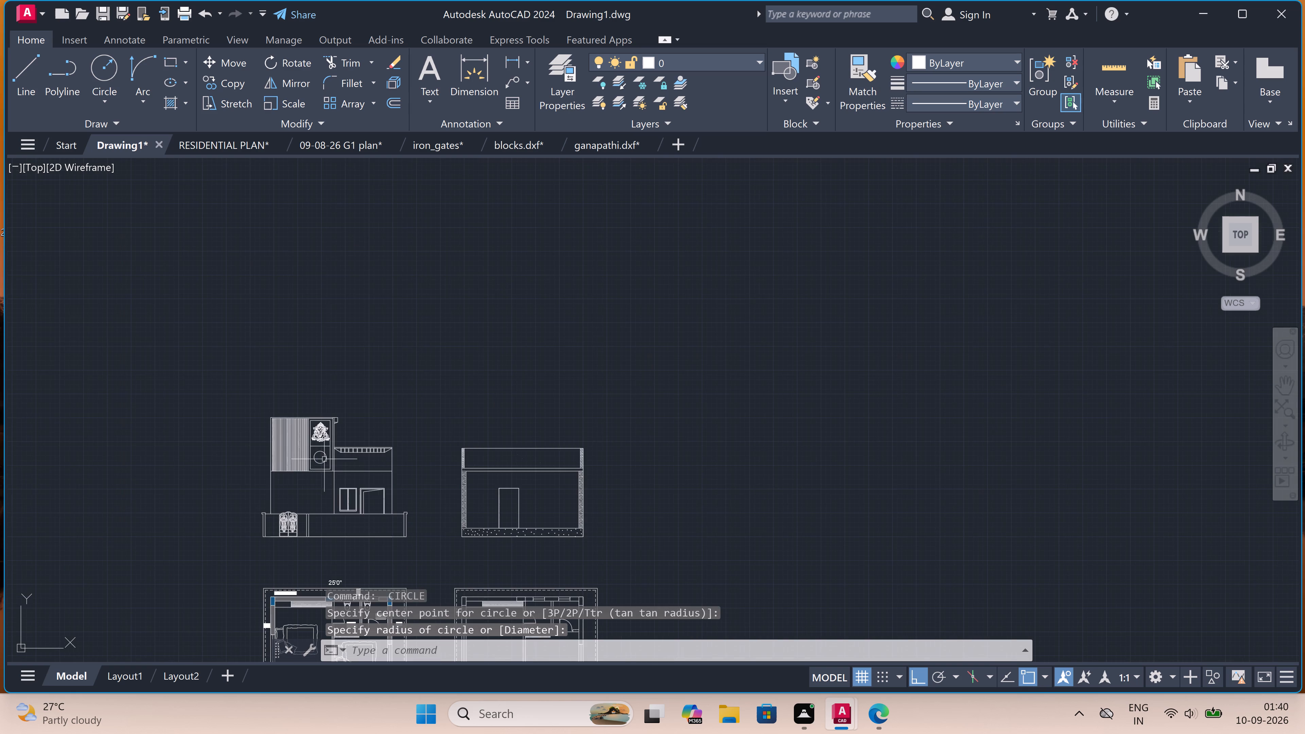
scroll(338, 476, up, 2)
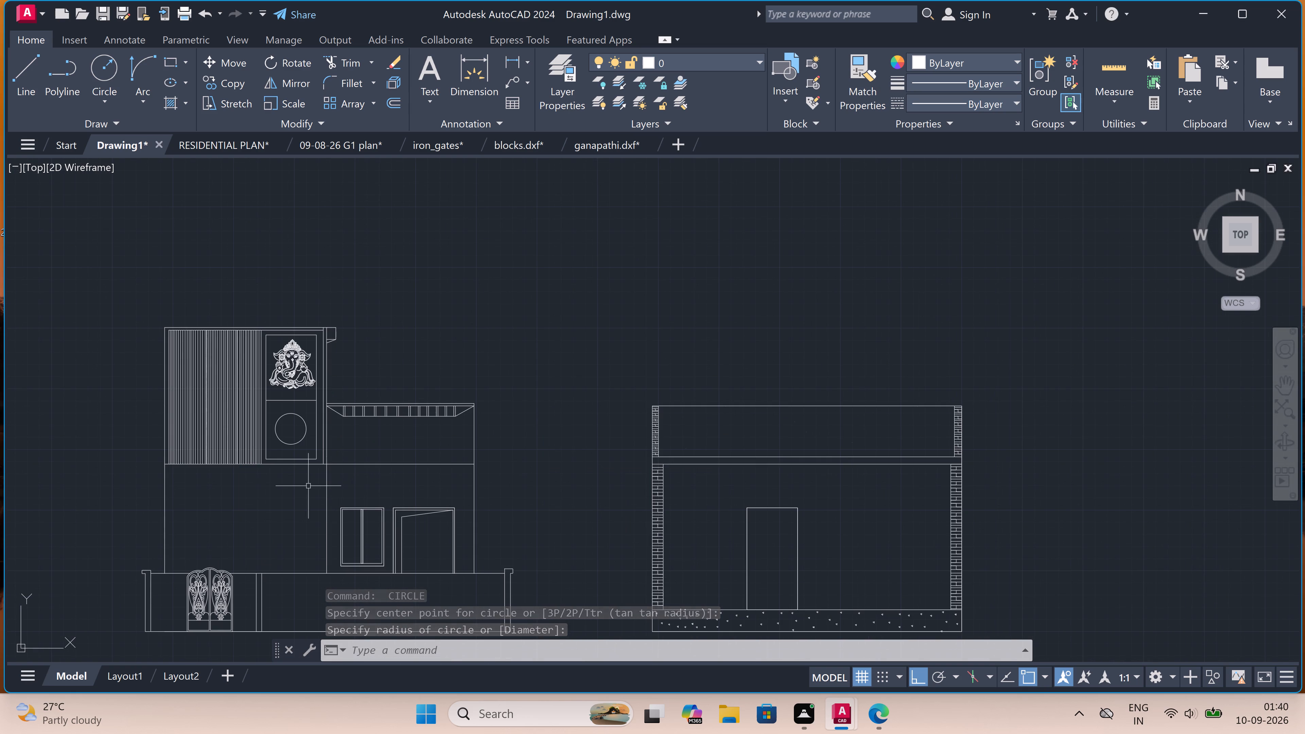
scroll(278, 451, up, 3)
scroll(282, 453, down, 3)
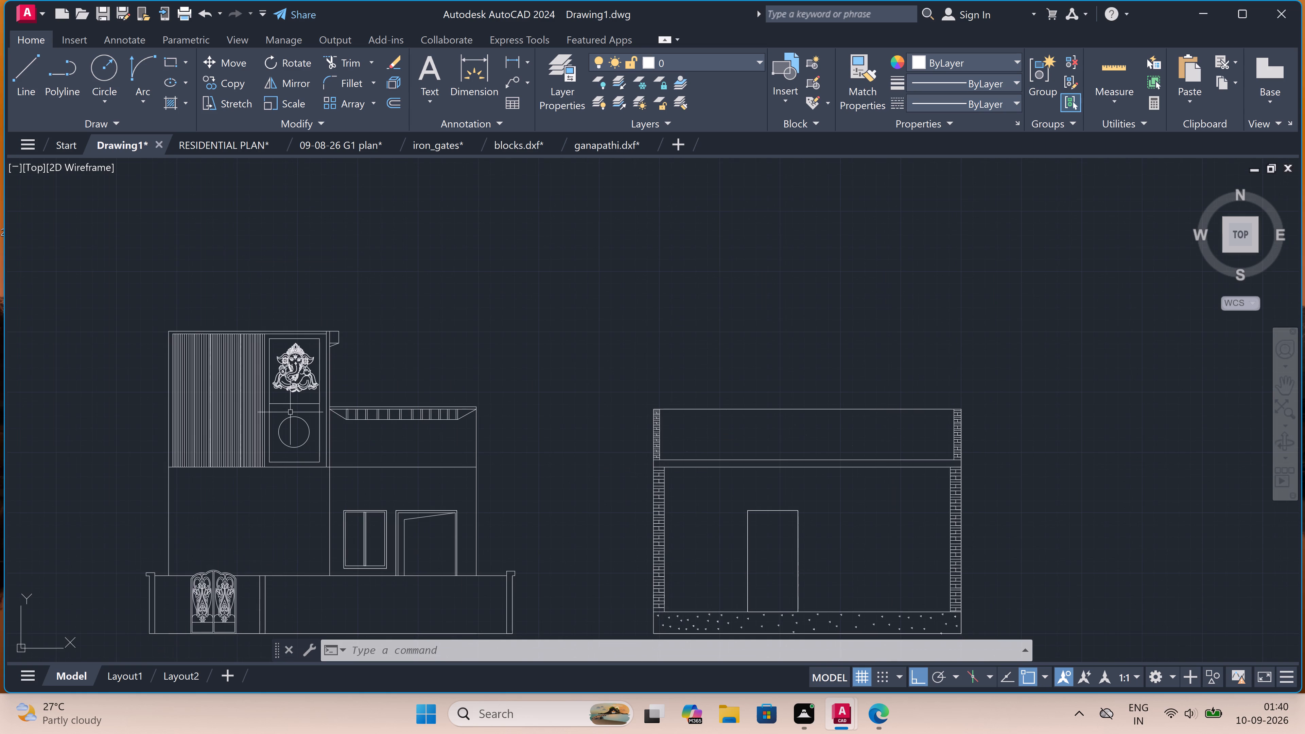
scroll(290, 412, up, 2)
scroll(291, 412, down, 2)
scroll(380, 426, up, 2)
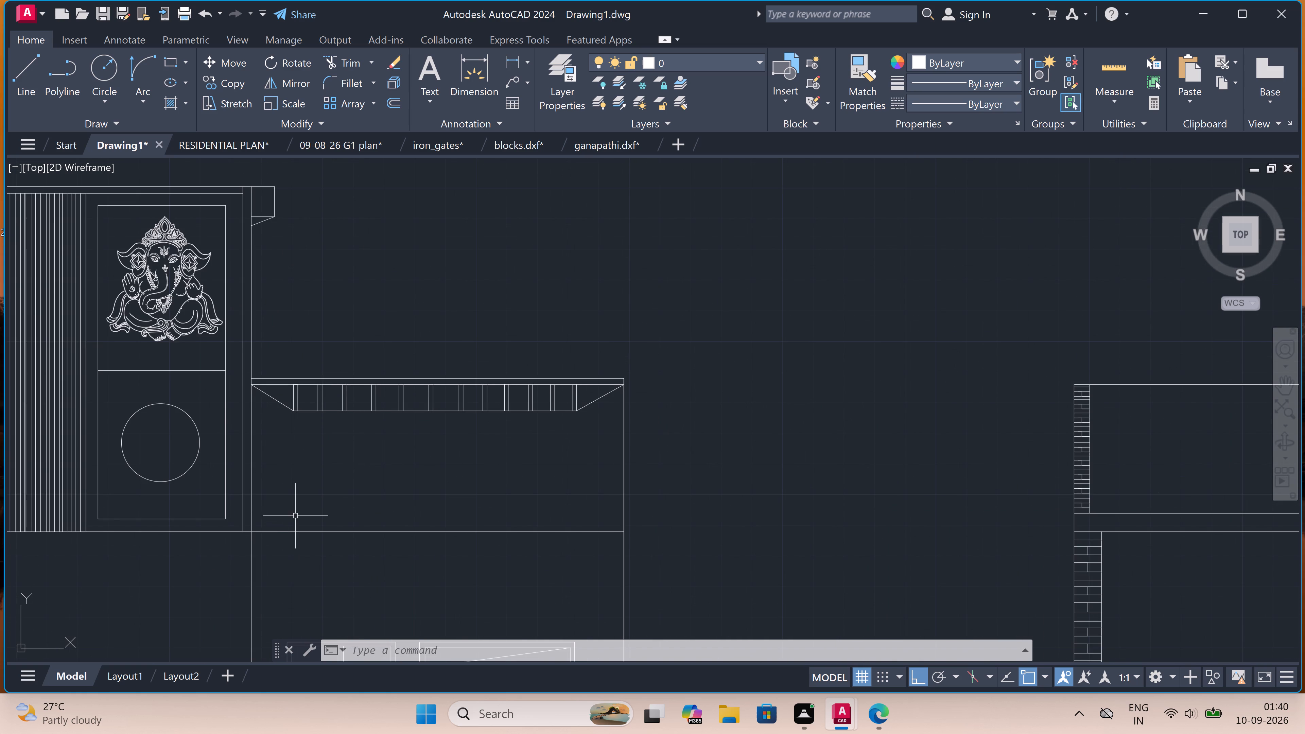
scroll(311, 497, down, 1)
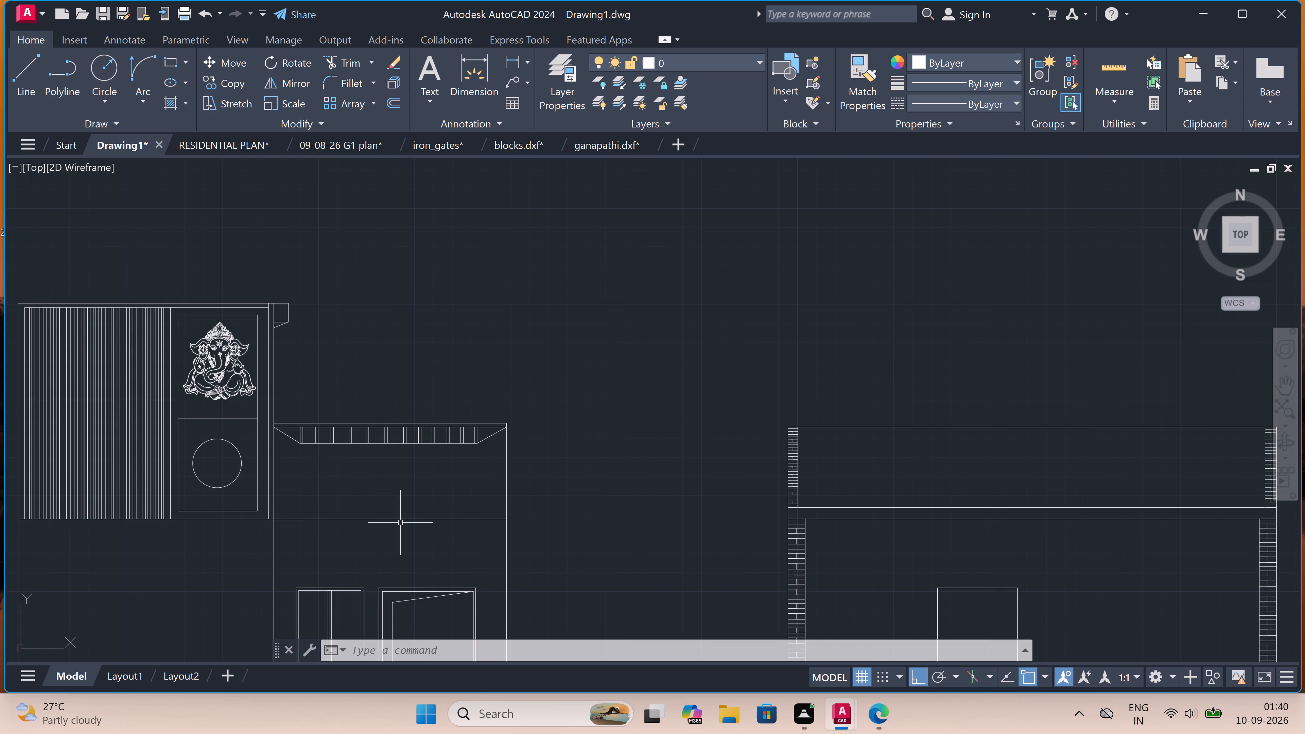
scroll(467, 465, down, 2)
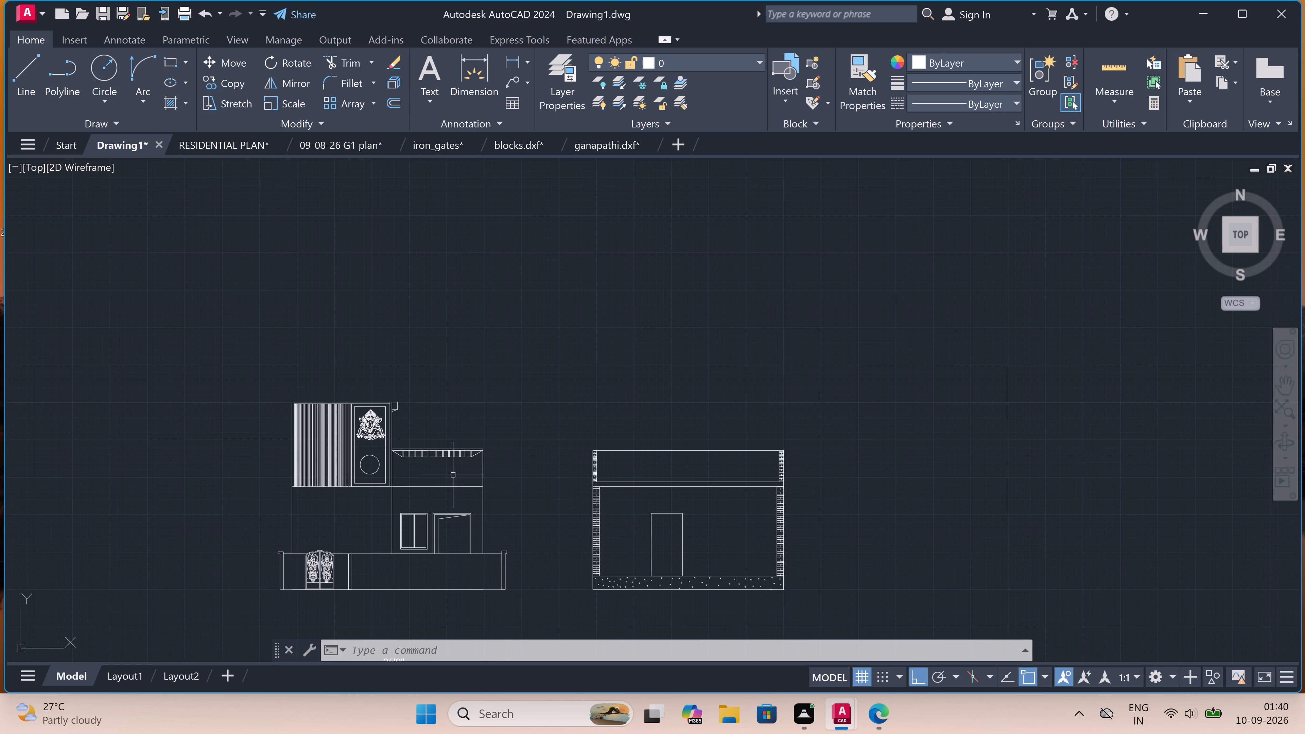
scroll(441, 483, up, 2)
scroll(421, 415, up, 2)
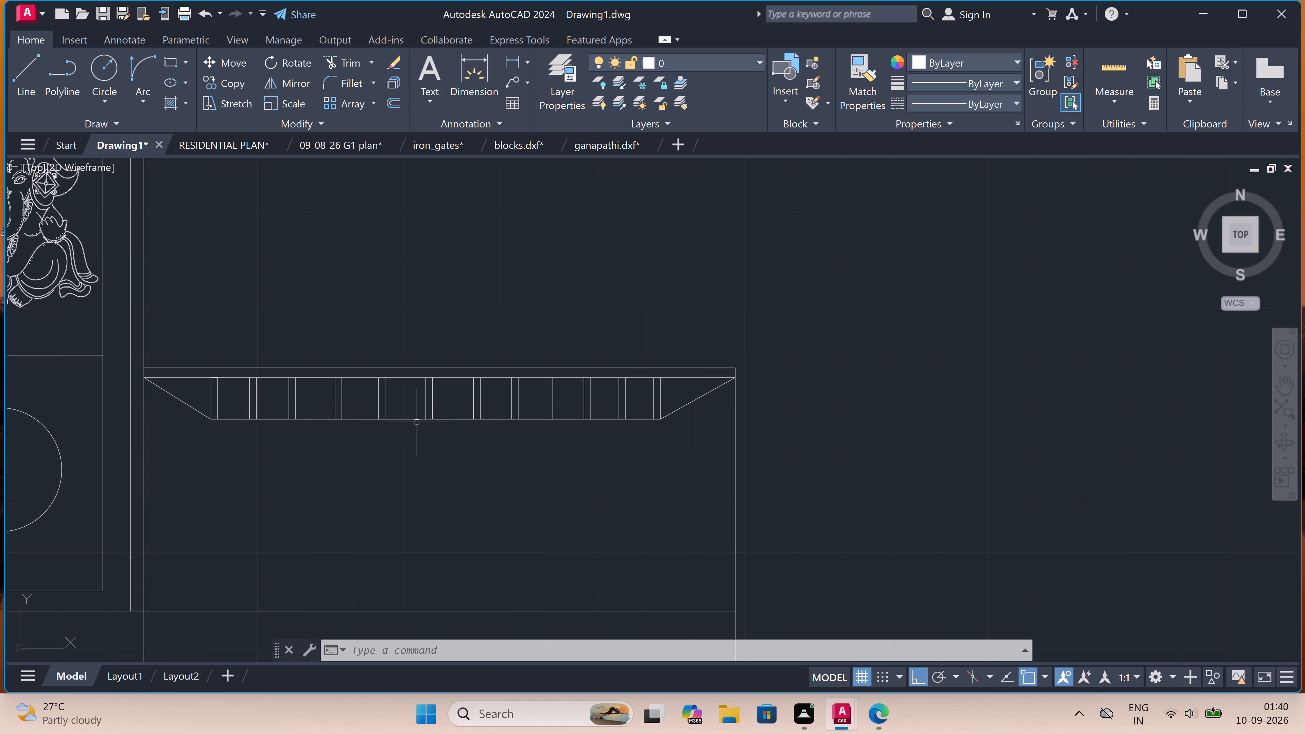
click(417, 419)
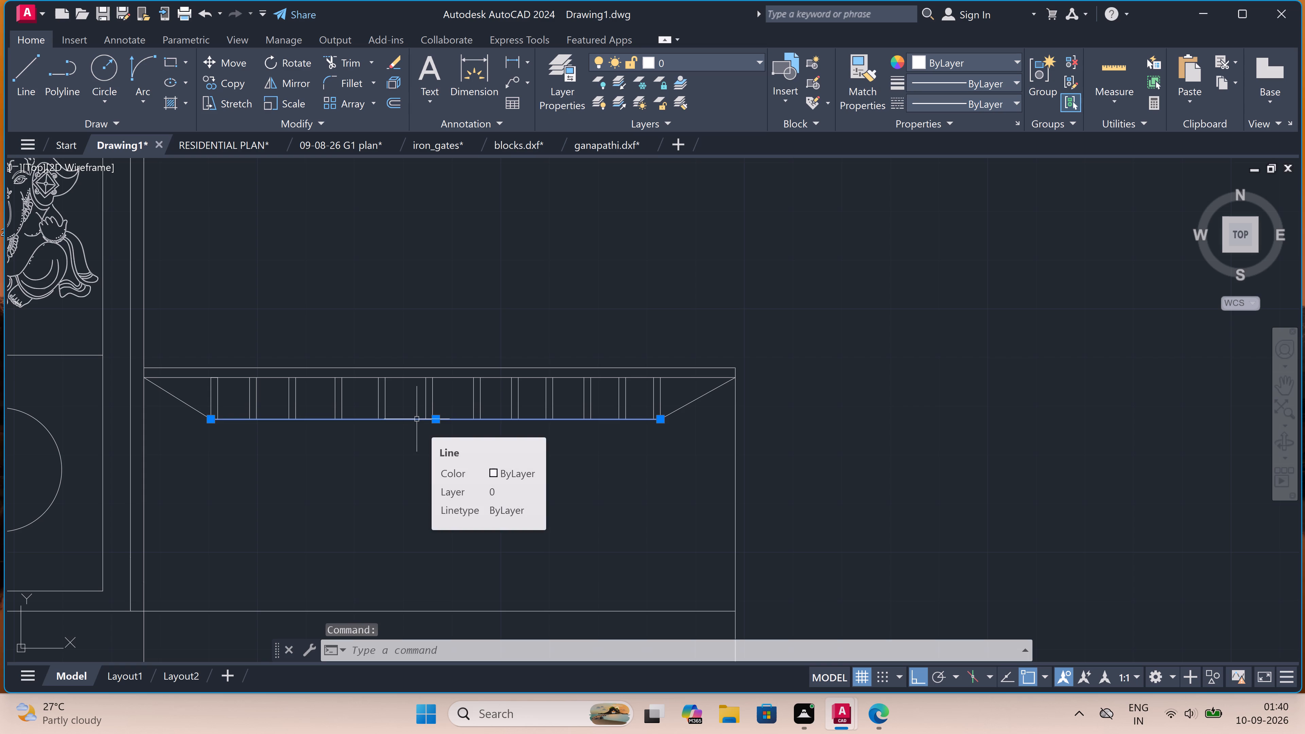
key(Escape)
scroll(417, 419, down, 2)
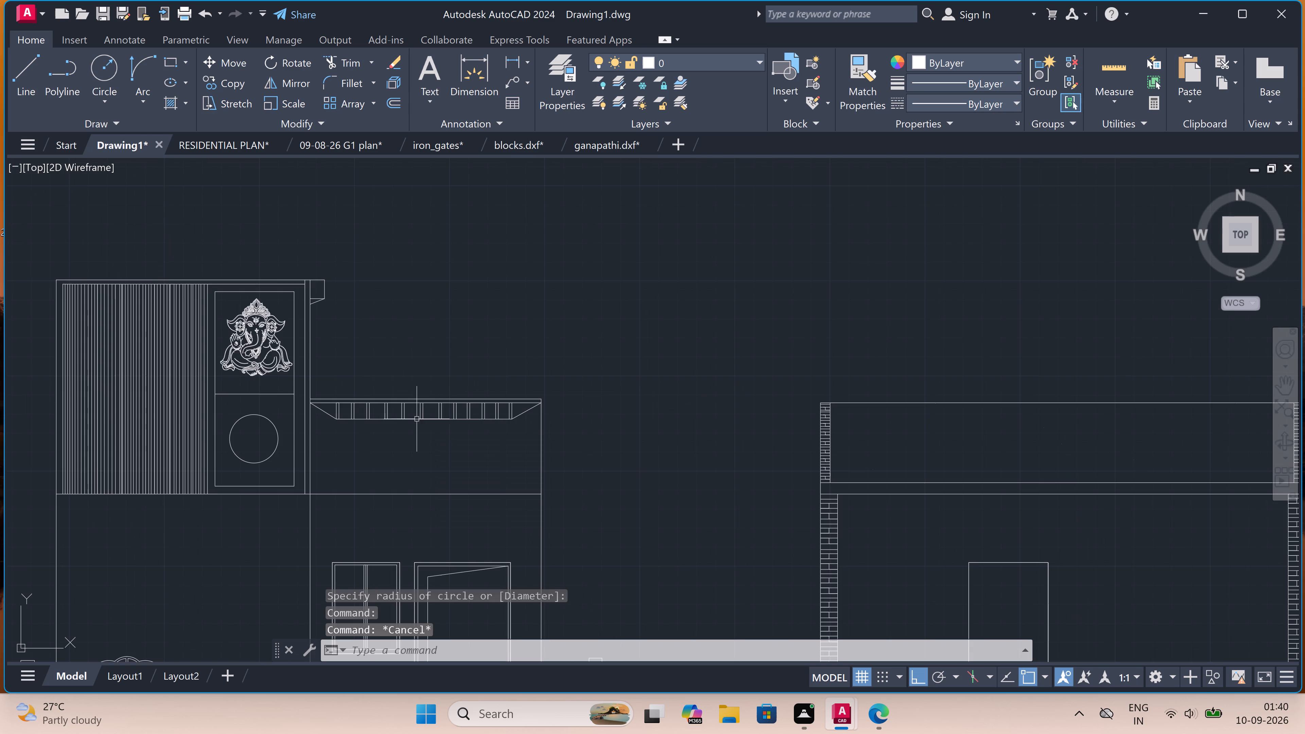
scroll(417, 420, down, 1)
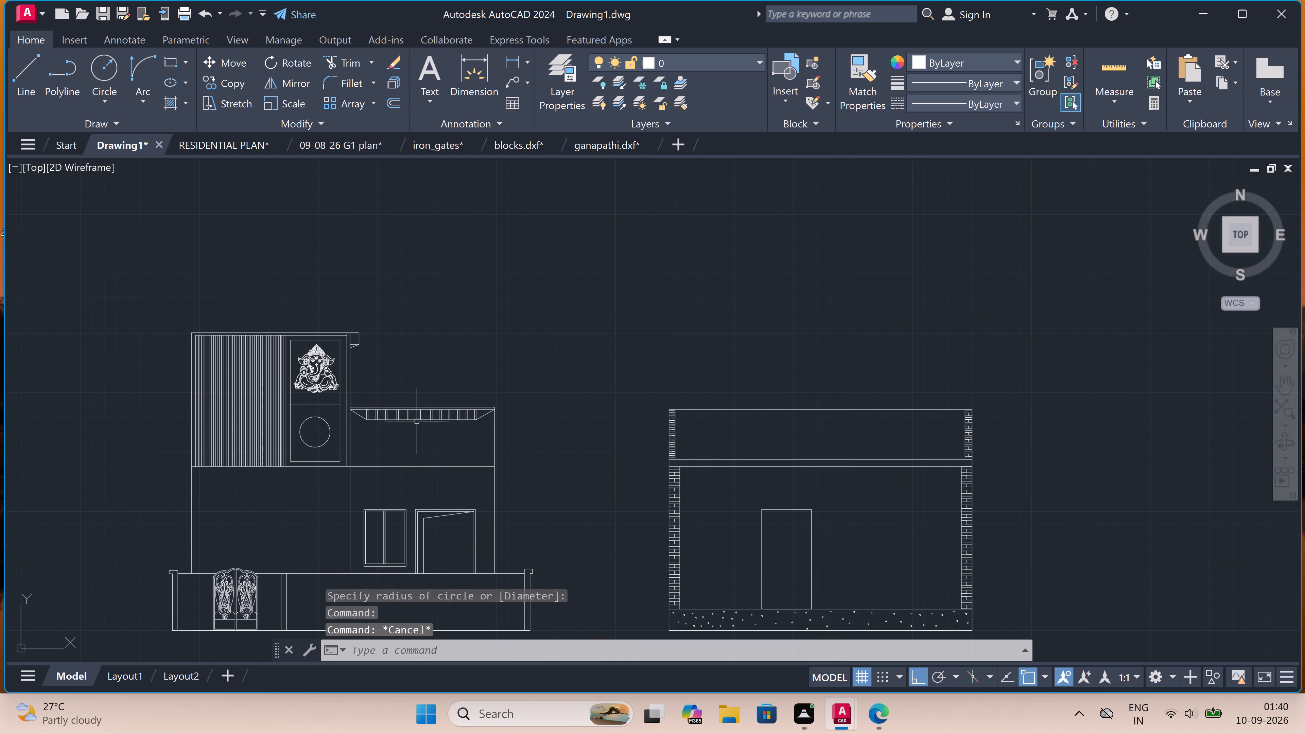
scroll(401, 441, up, 2)
scroll(401, 441, down, 3)
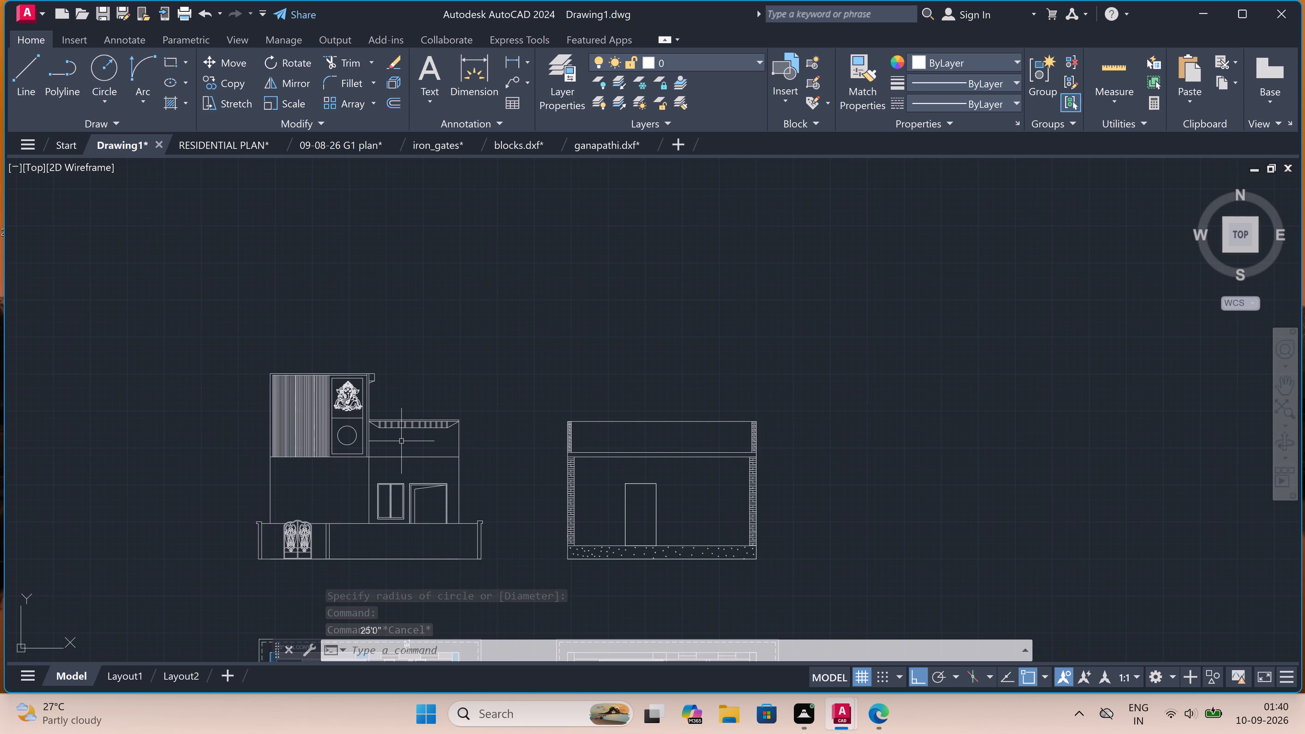
Examine the upper part of the section drawing with brick walls beside the front elevation.
scroll(584, 404, down, 1)
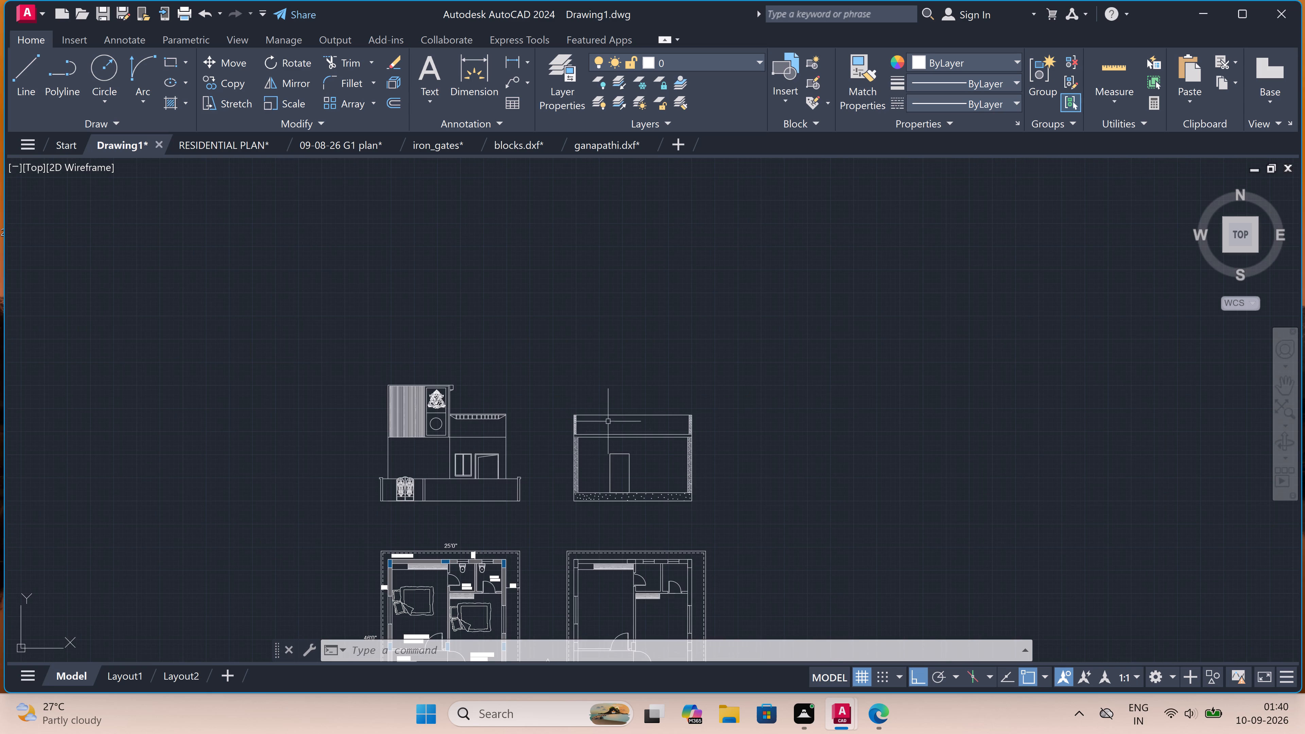
scroll(647, 423, up, 3)
scroll(630, 450, down, 1)
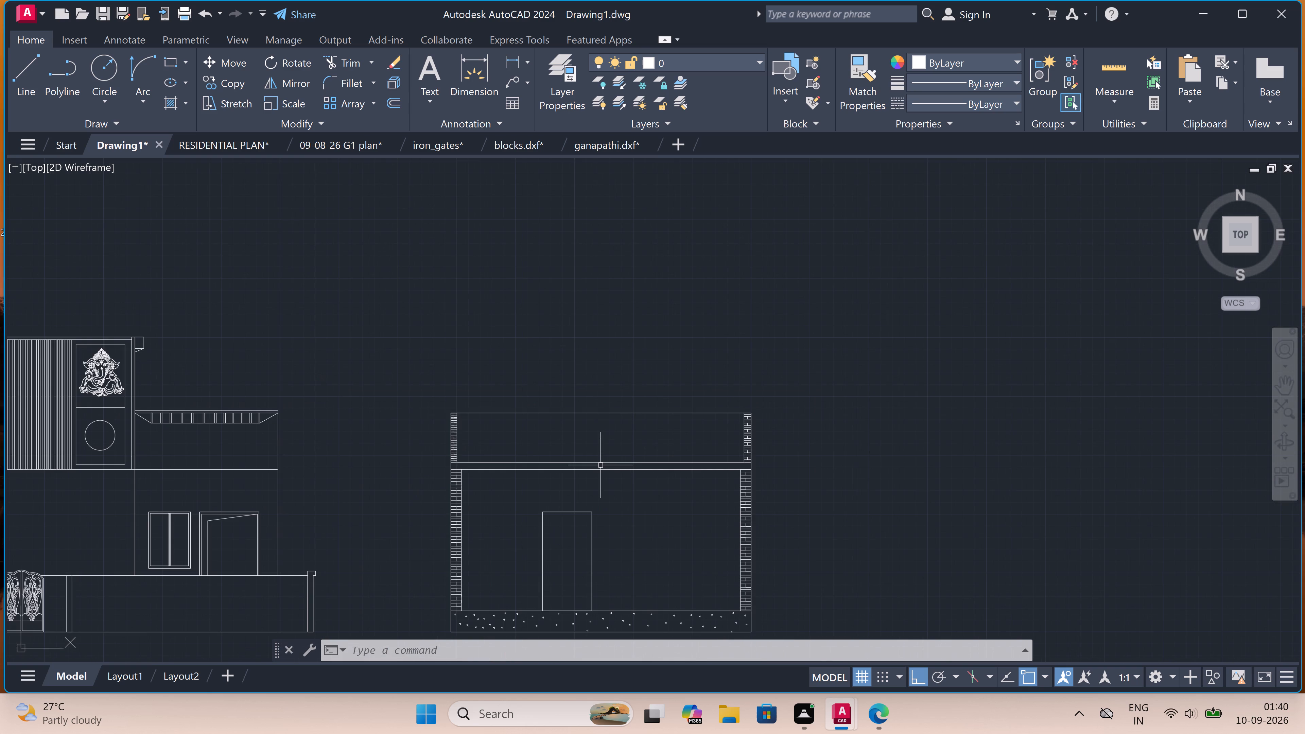
scroll(589, 471, up, 2)
scroll(551, 396, down, 2)
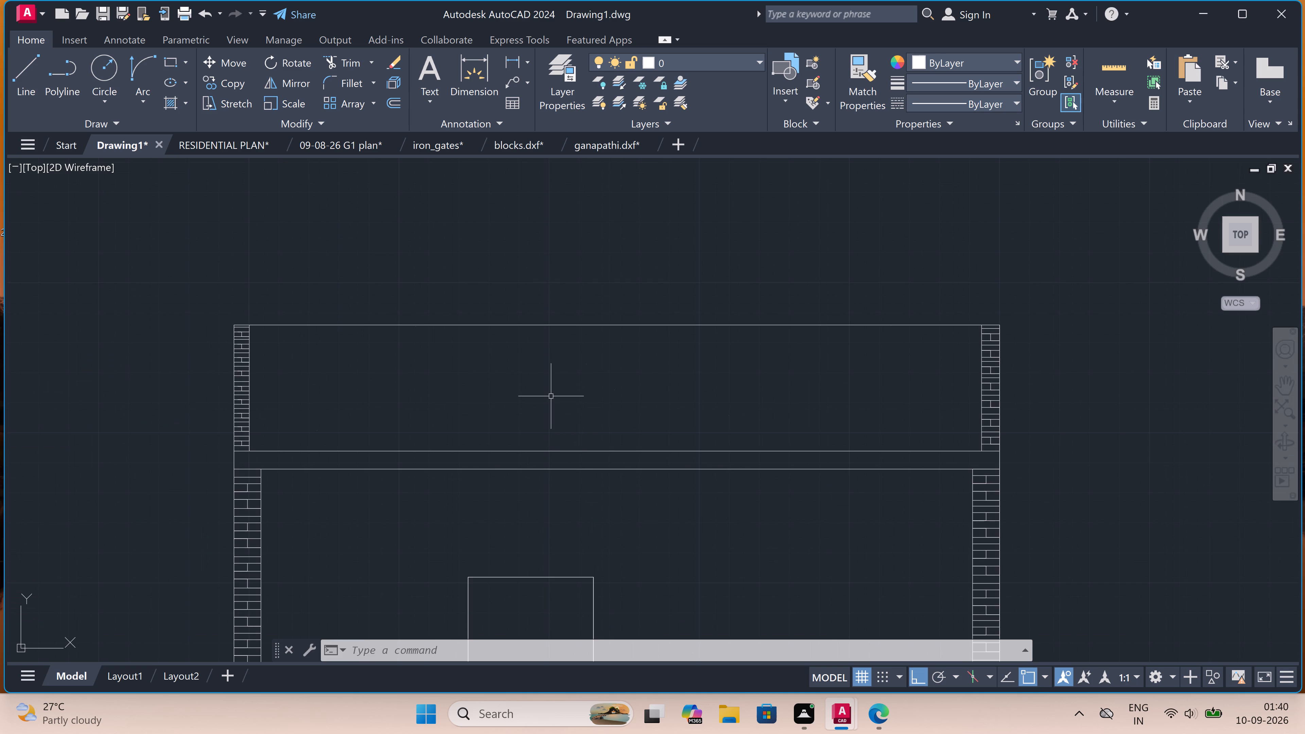
Draw an open door leaf inside the section's door opening, slanting inward from its upper right corner, straight down, and back to the lower right corner.
scroll(551, 396, down, 1)
scroll(549, 457, up, 2)
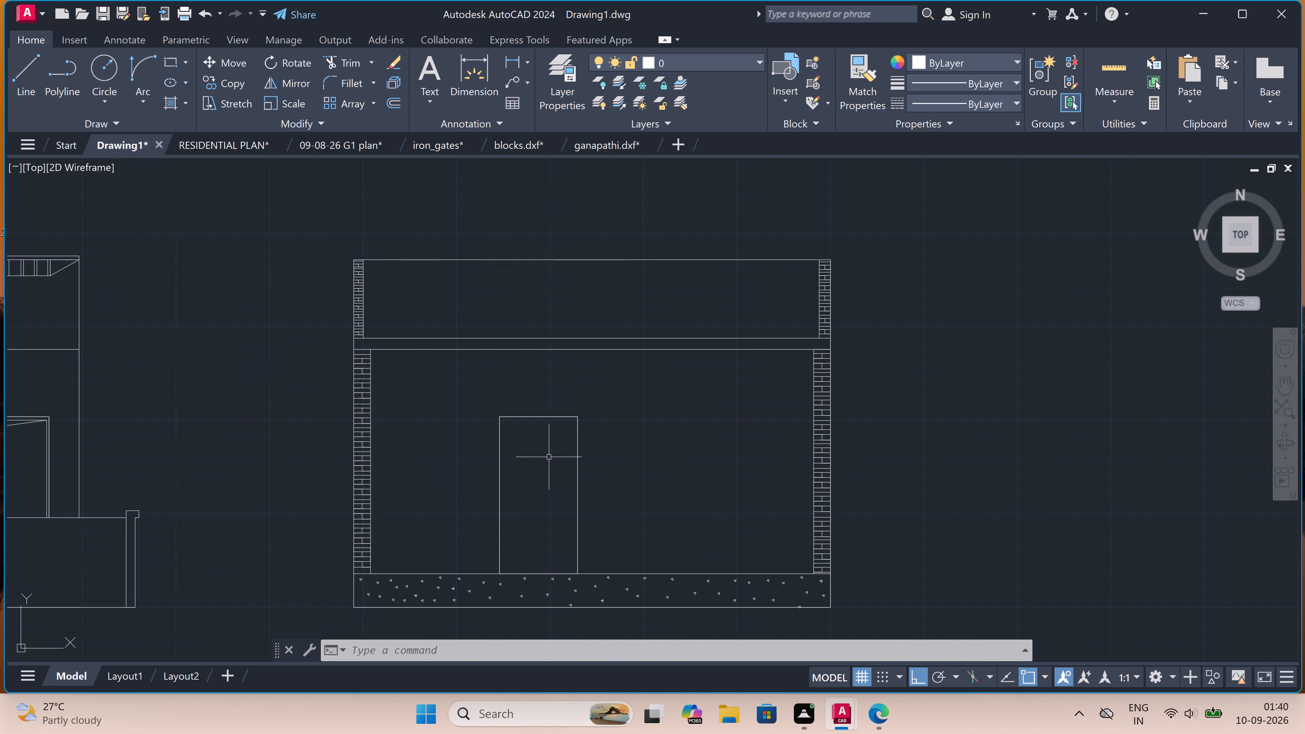
text(l)
key(space)
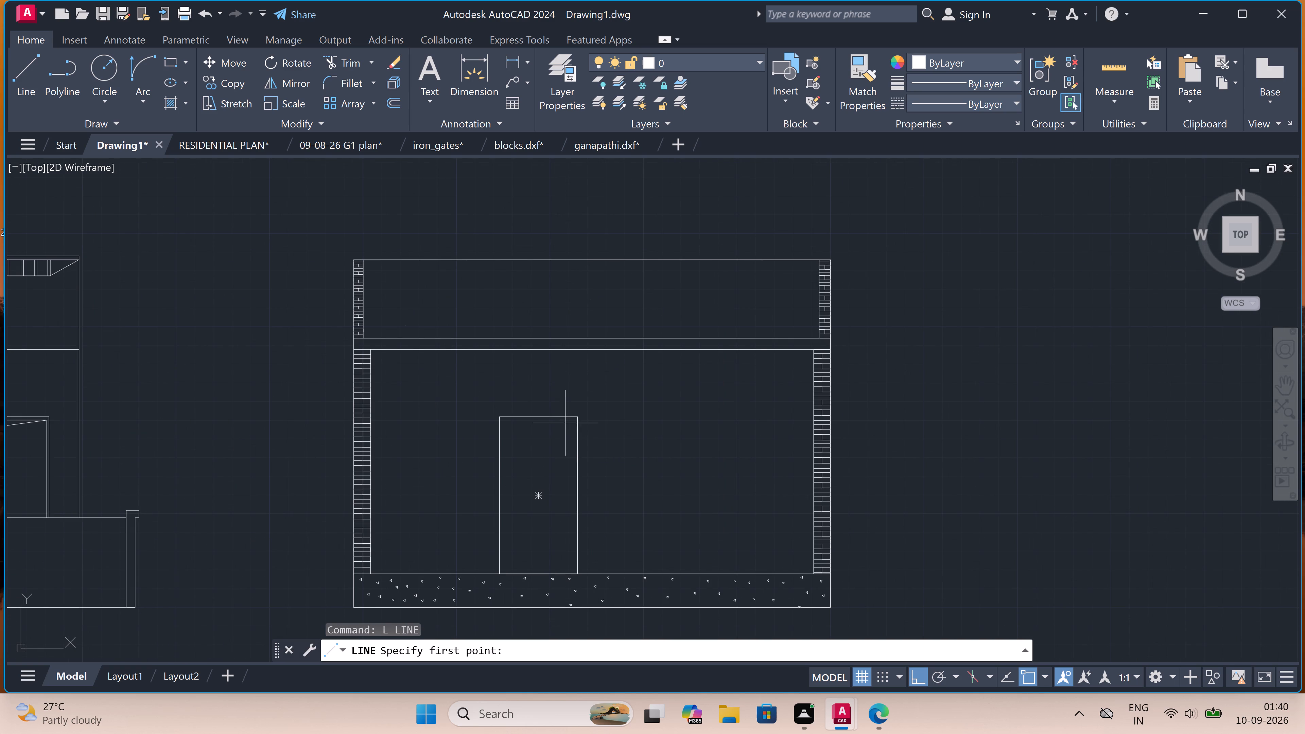
click(576, 415)
drag(574, 416, 571, 418)
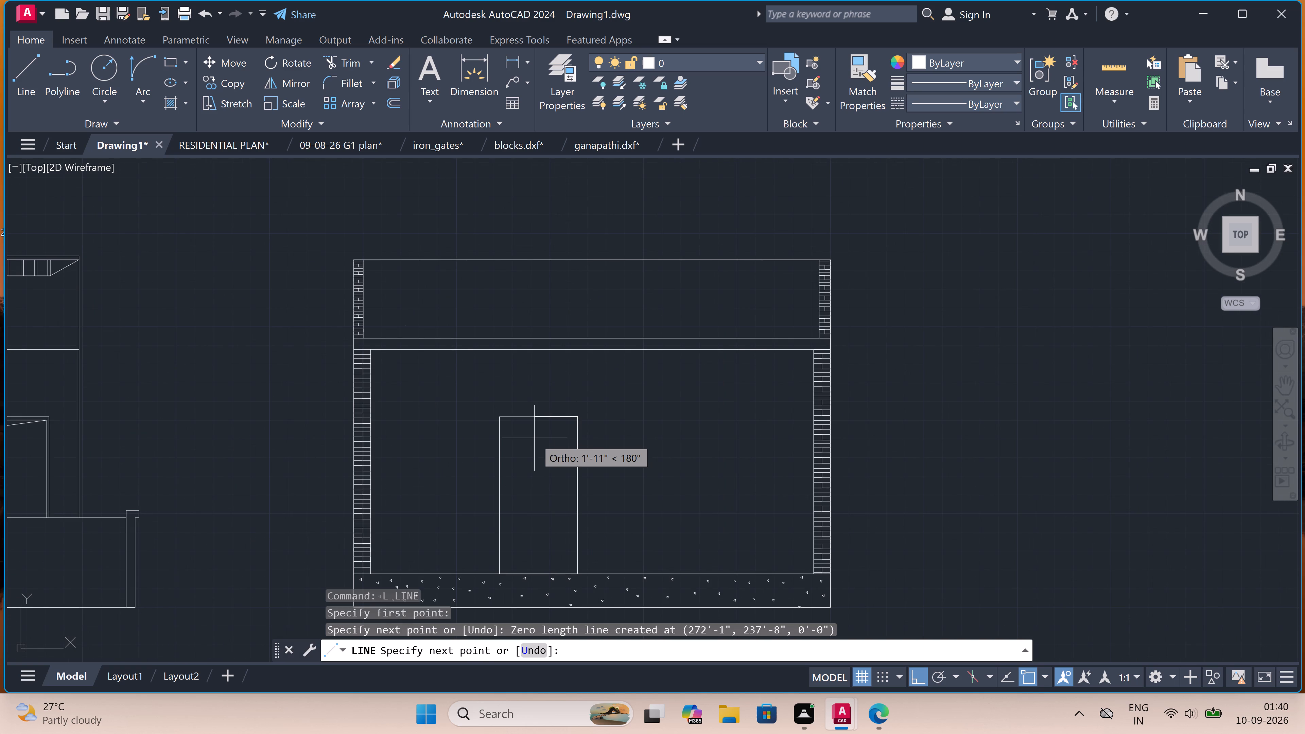
key(F8)
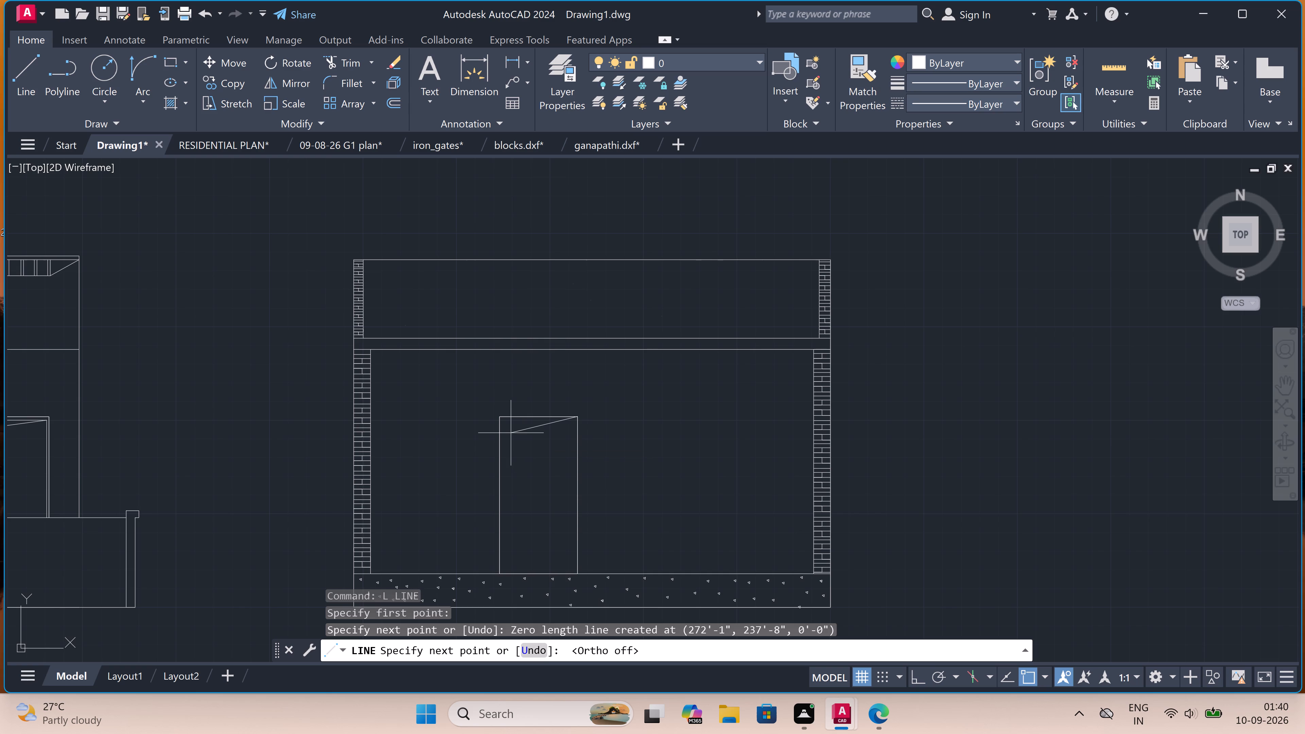
click(511, 433)
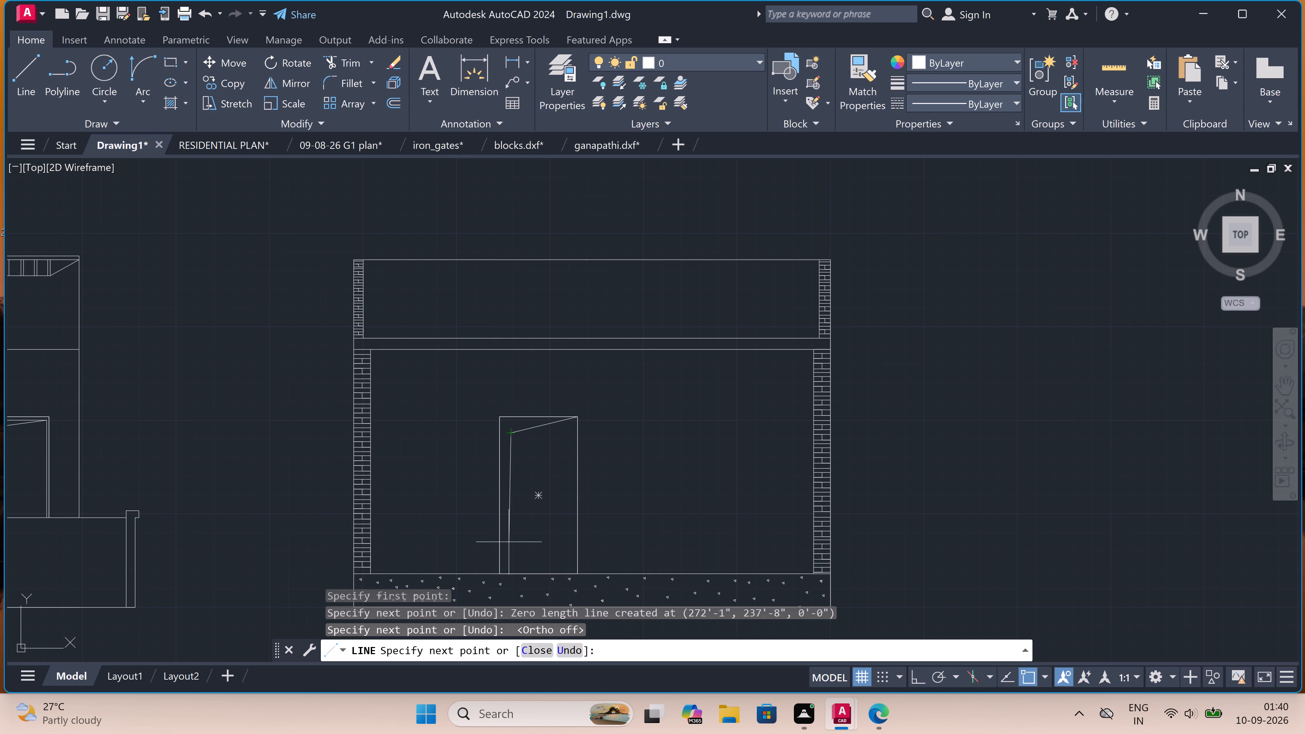
key(F8)
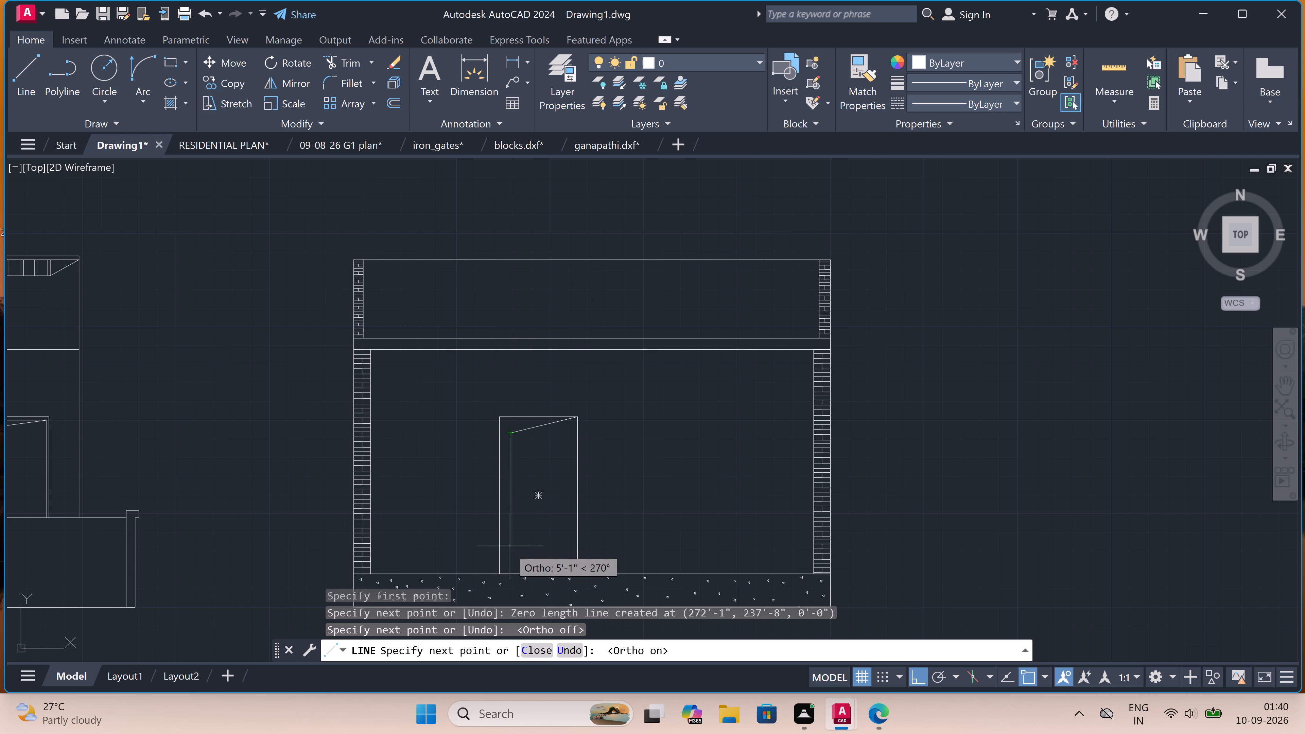
scroll(507, 559, up, 2)
click(508, 563)
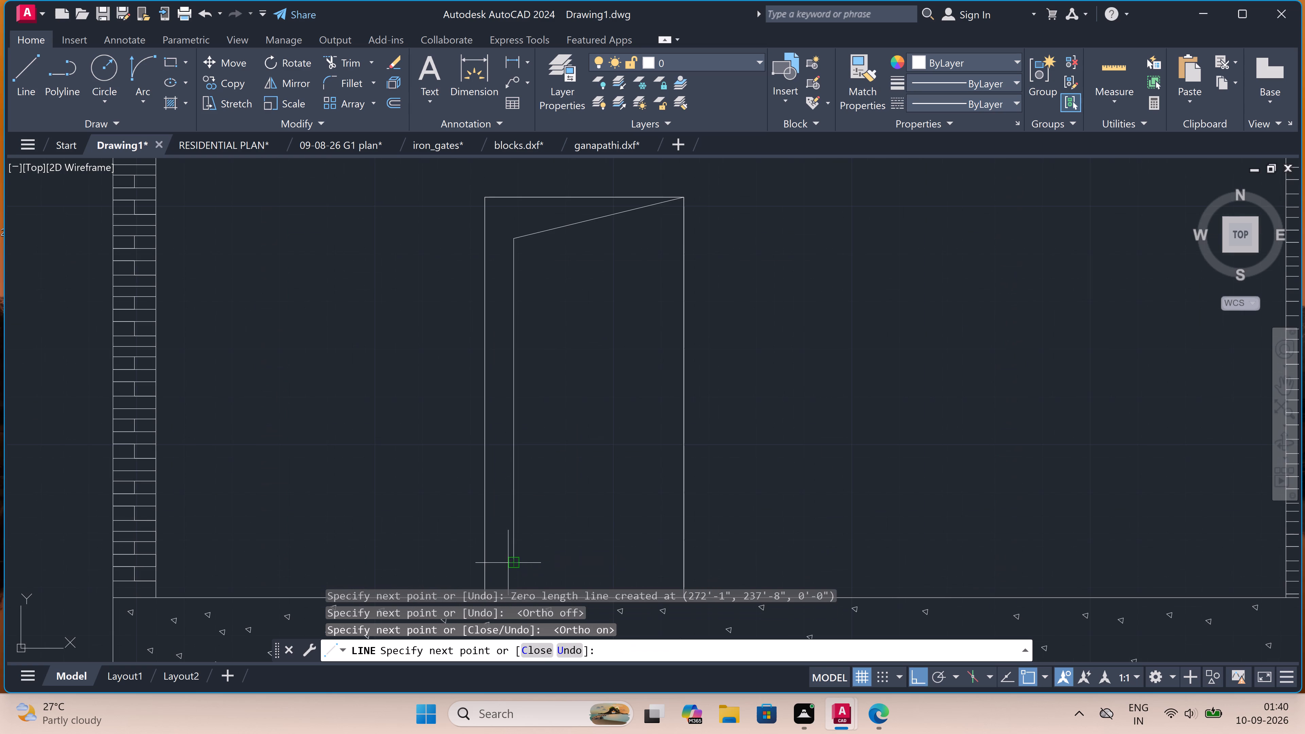
key(F8)
scroll(681, 532, down, 4)
scroll(692, 566, up, 2)
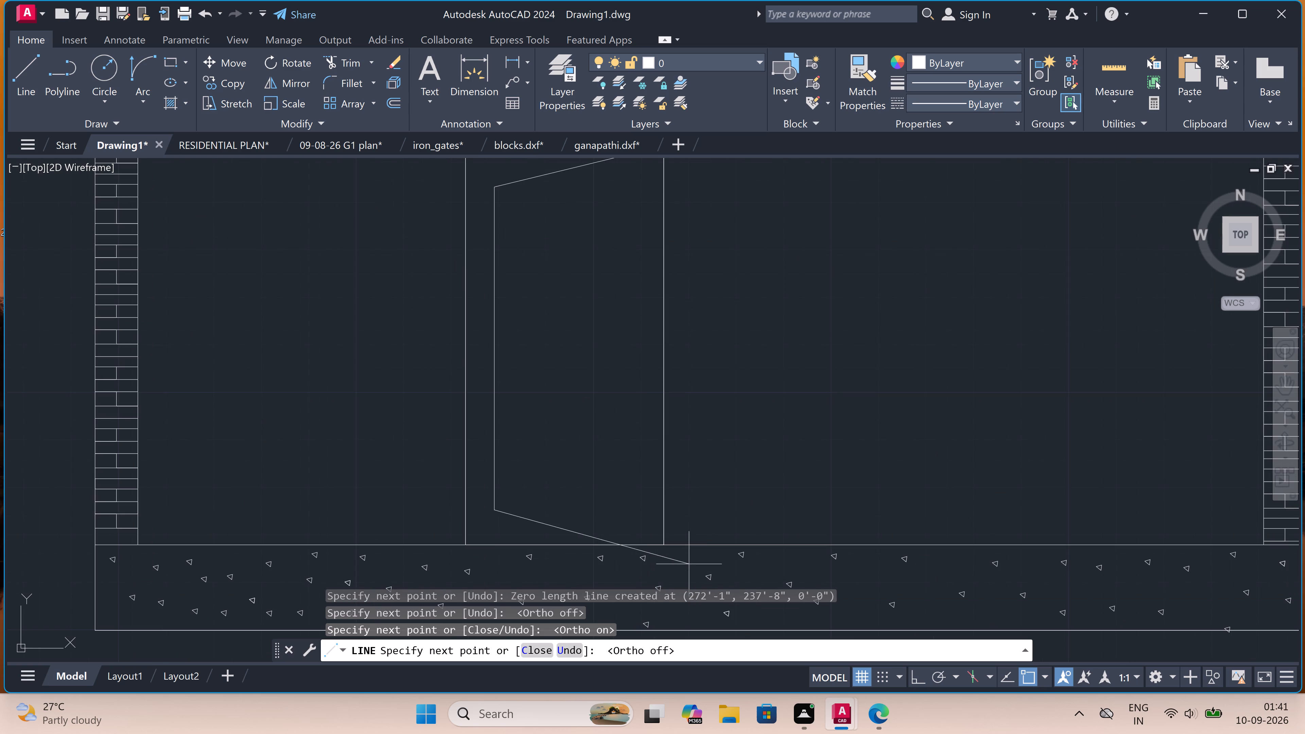
click(660, 540)
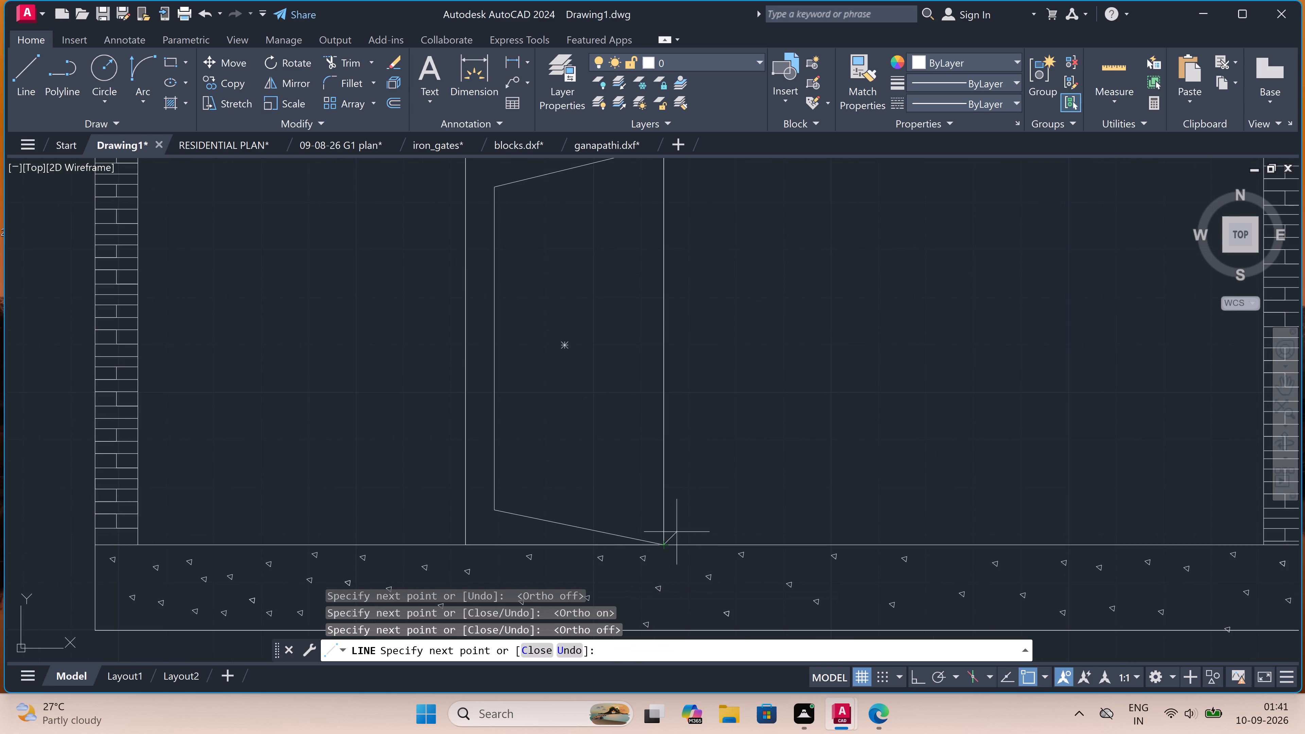
key(Escape)
Examine the full drawing set, checking the front elevation and the section with its open door above the two floor plans.
scroll(739, 467, down, 3)
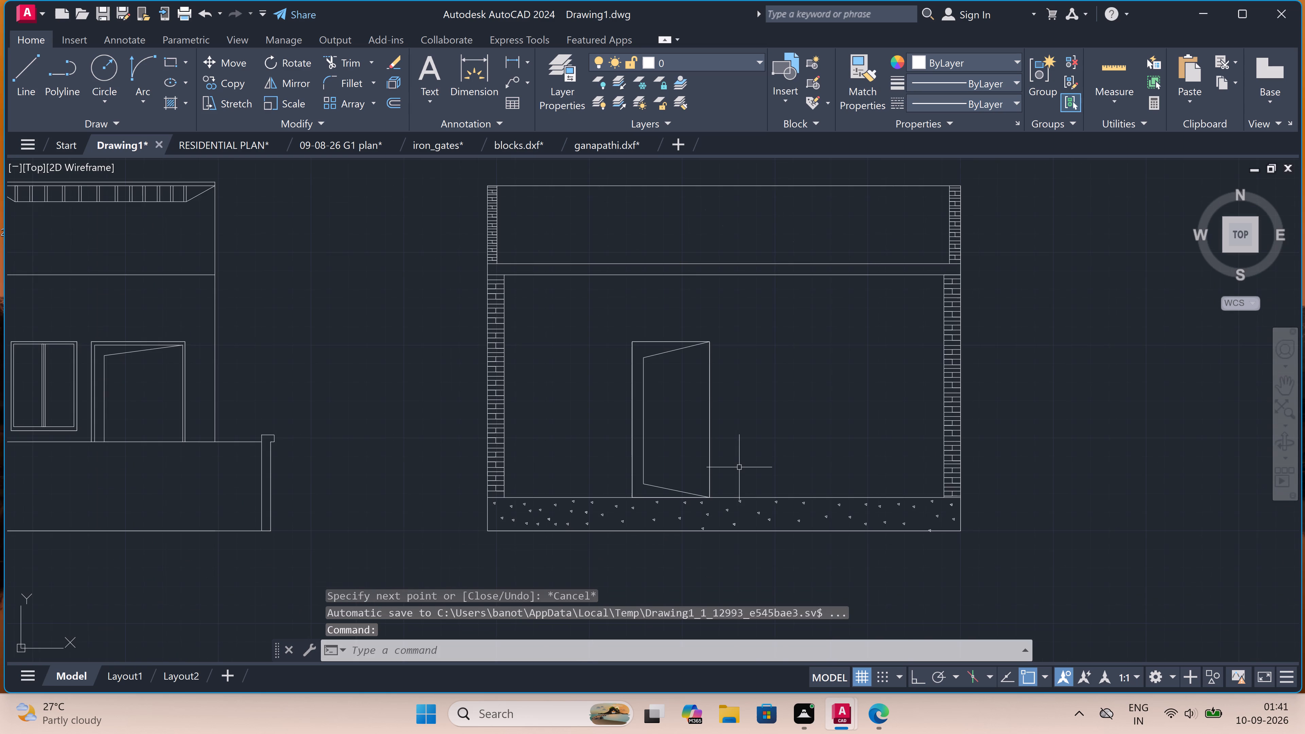
scroll(739, 467, down, 5)
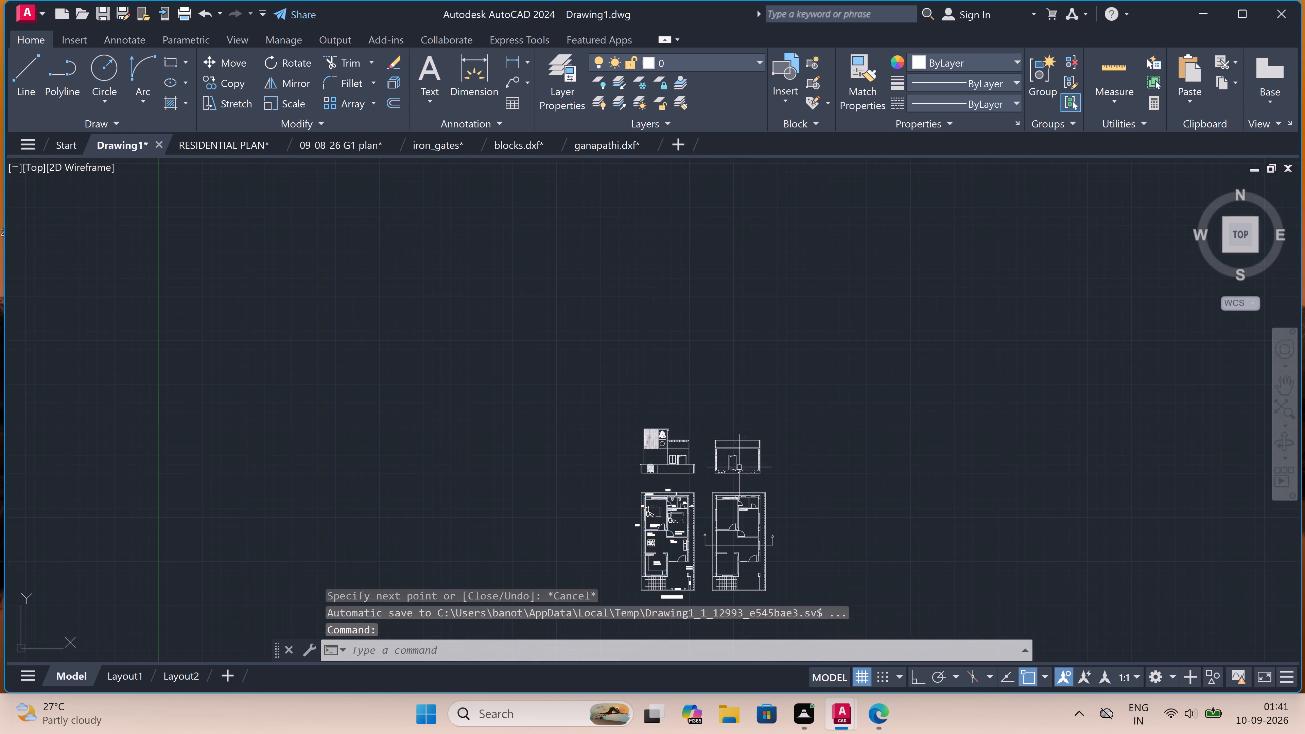
scroll(742, 483, up, 3)
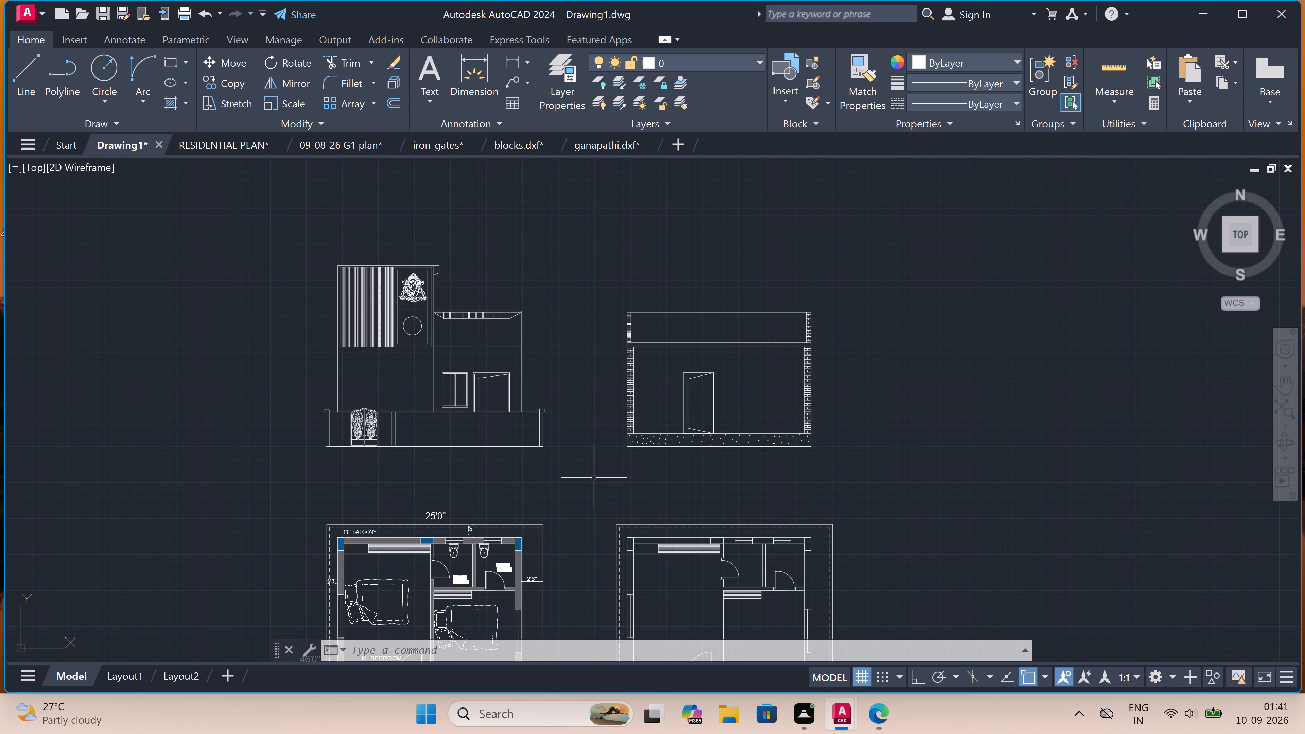
scroll(455, 435, down, 4)
scroll(451, 478, up, 1)
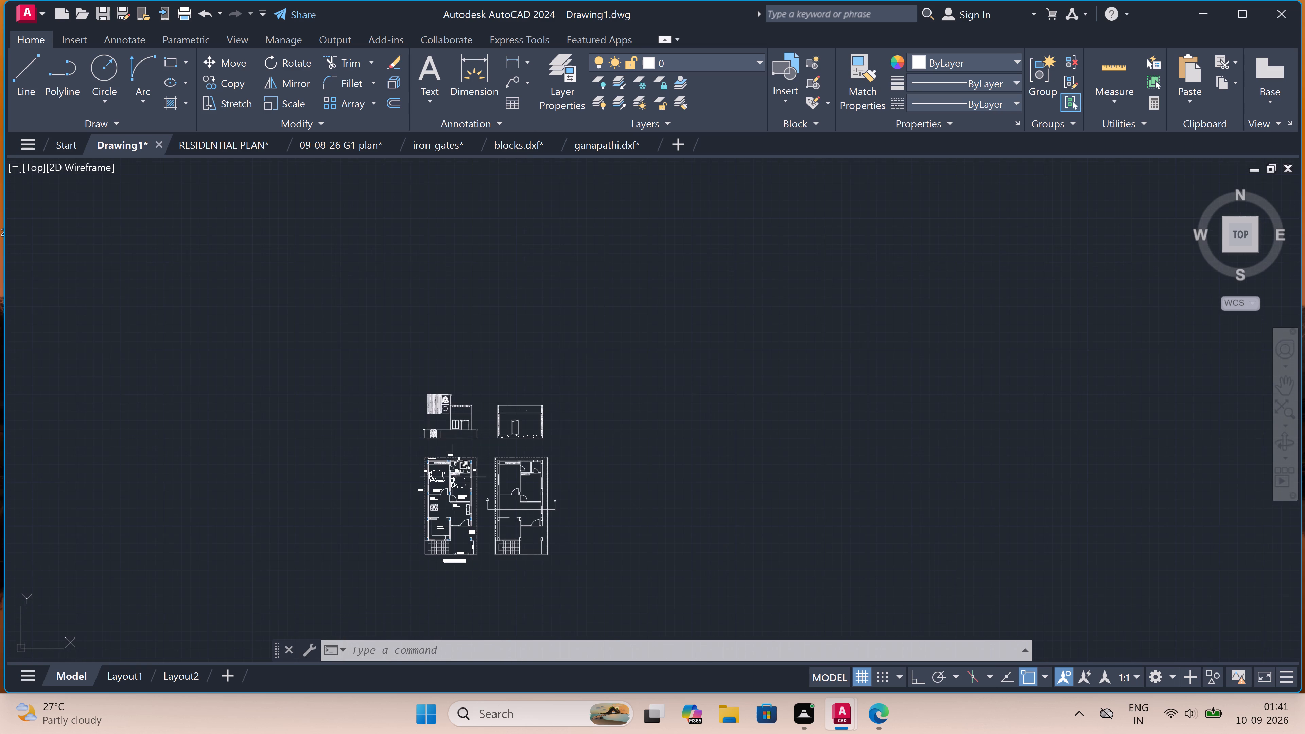
Minimize the AutoCAD window to show the desktop.
click(1195, 16)
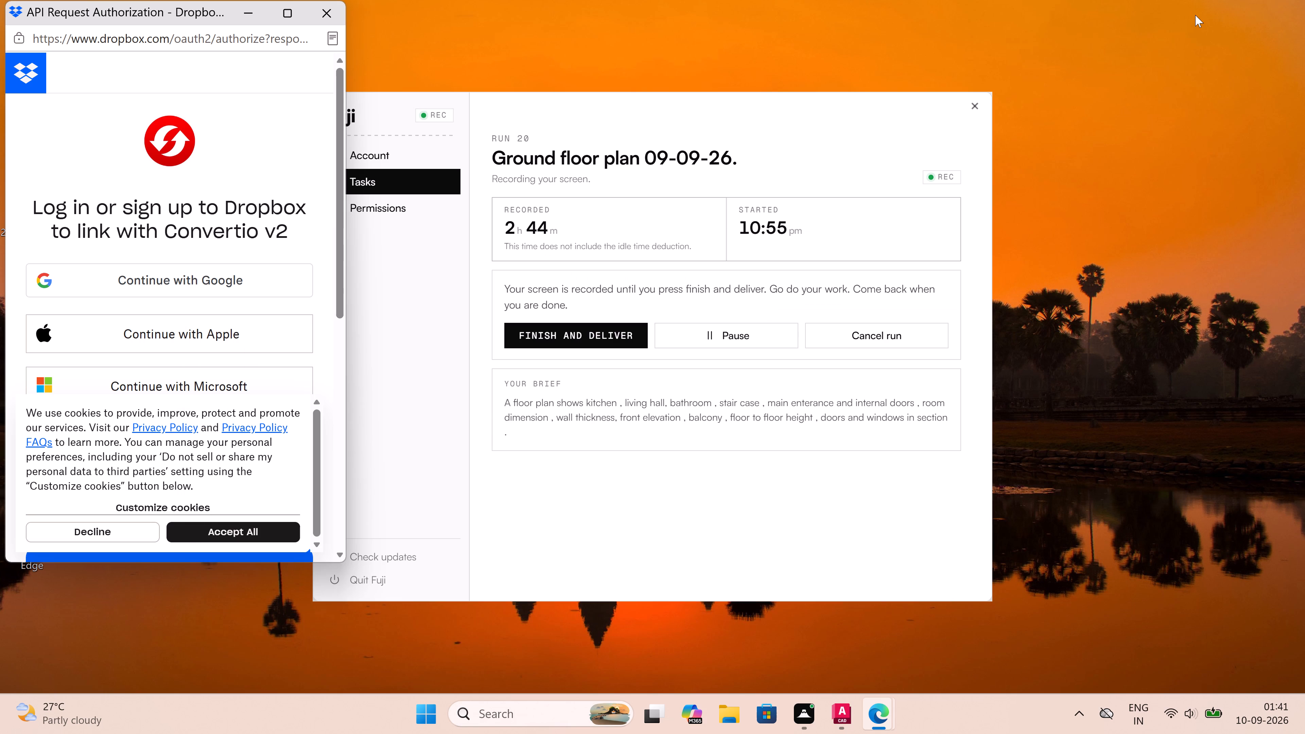
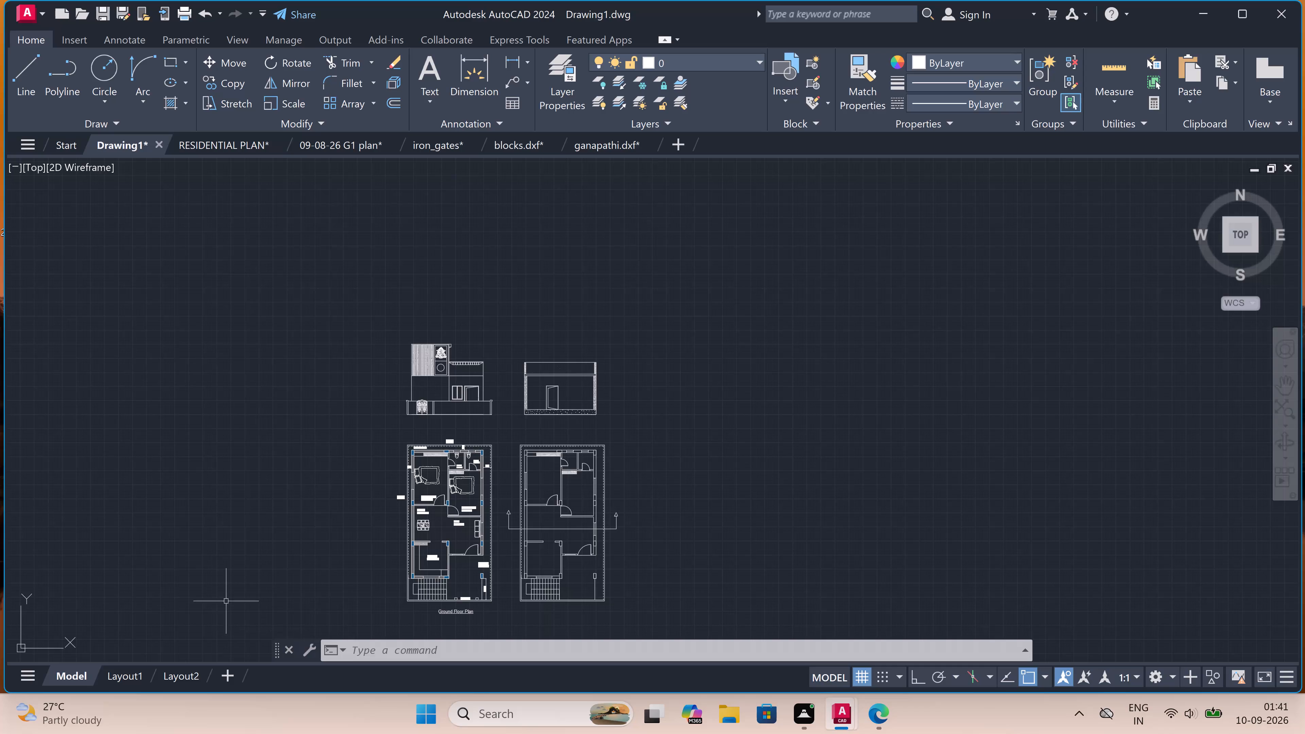
Delete the circle below the Ganesha figure in the front elevation's upper decorative panel.
scroll(467, 410, down, 3)
scroll(461, 405, up, 3)
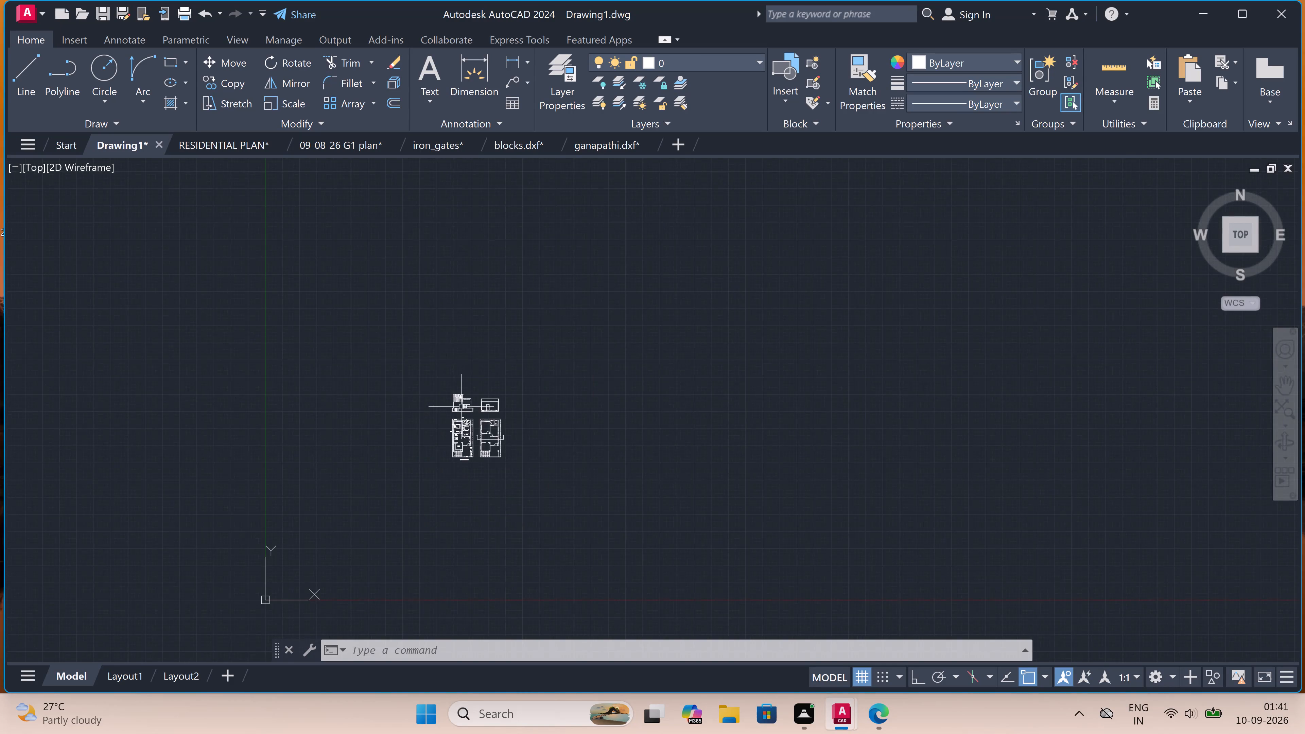
scroll(451, 394, up, 4)
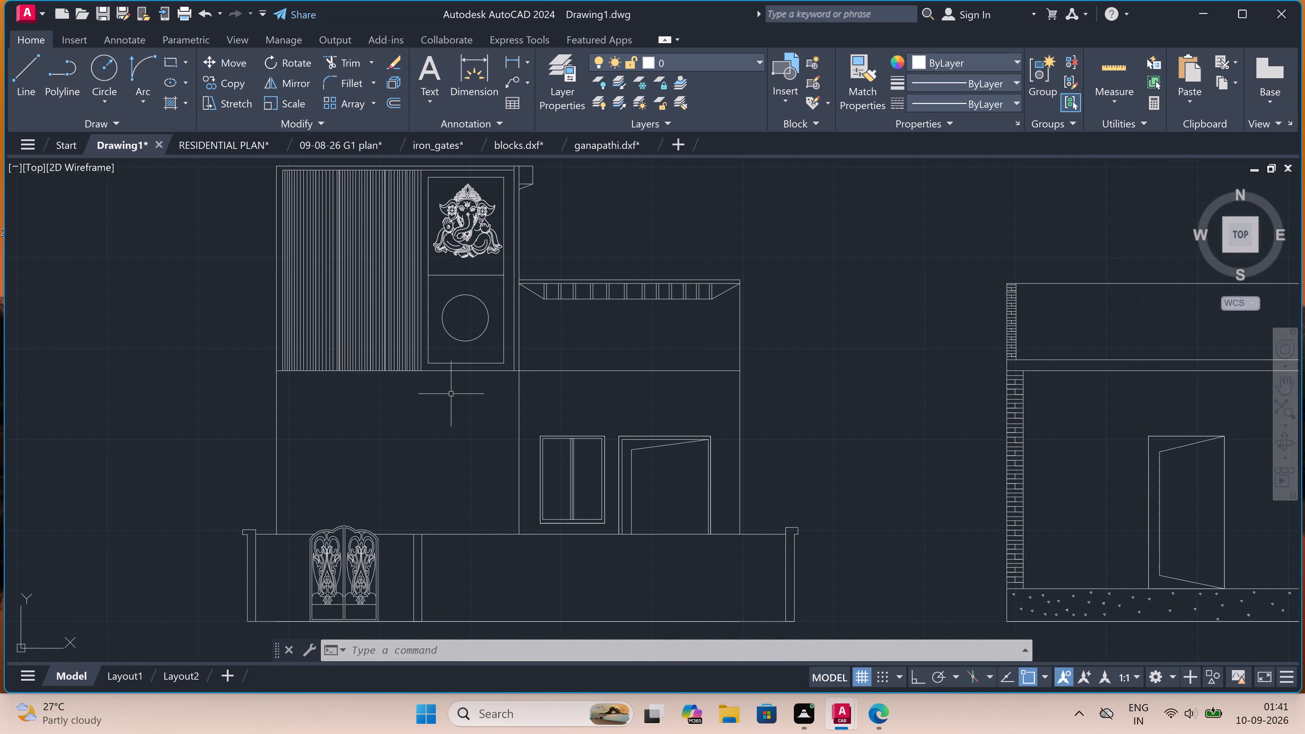
scroll(451, 395, down, 1)
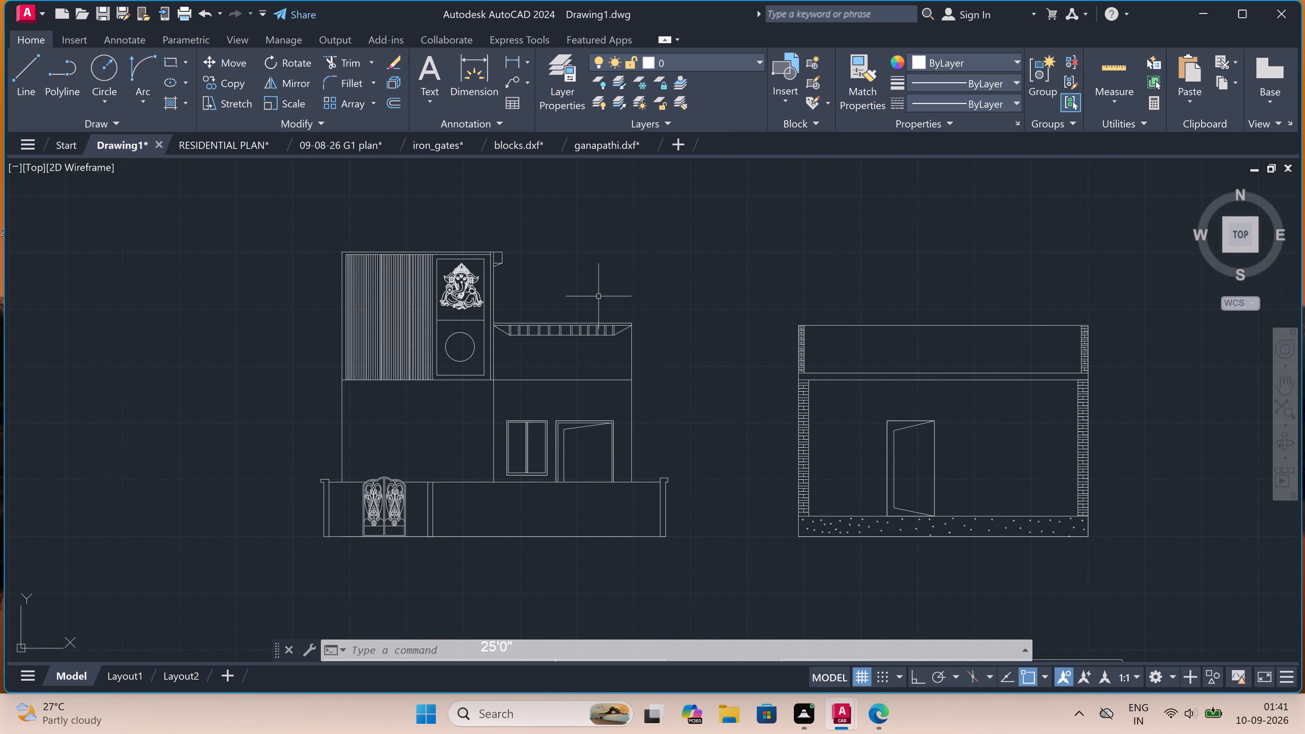
scroll(566, 326, up, 2)
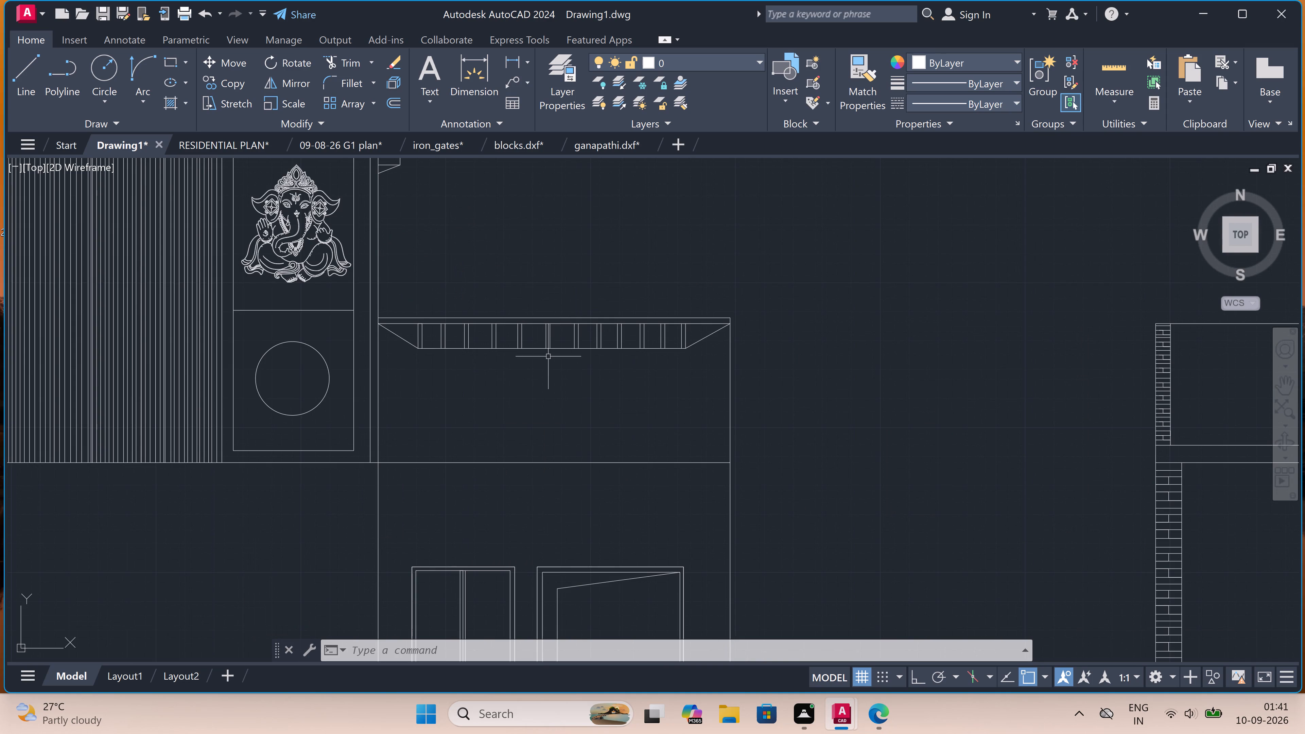
scroll(498, 394, up, 1)
scroll(497, 394, down, 2)
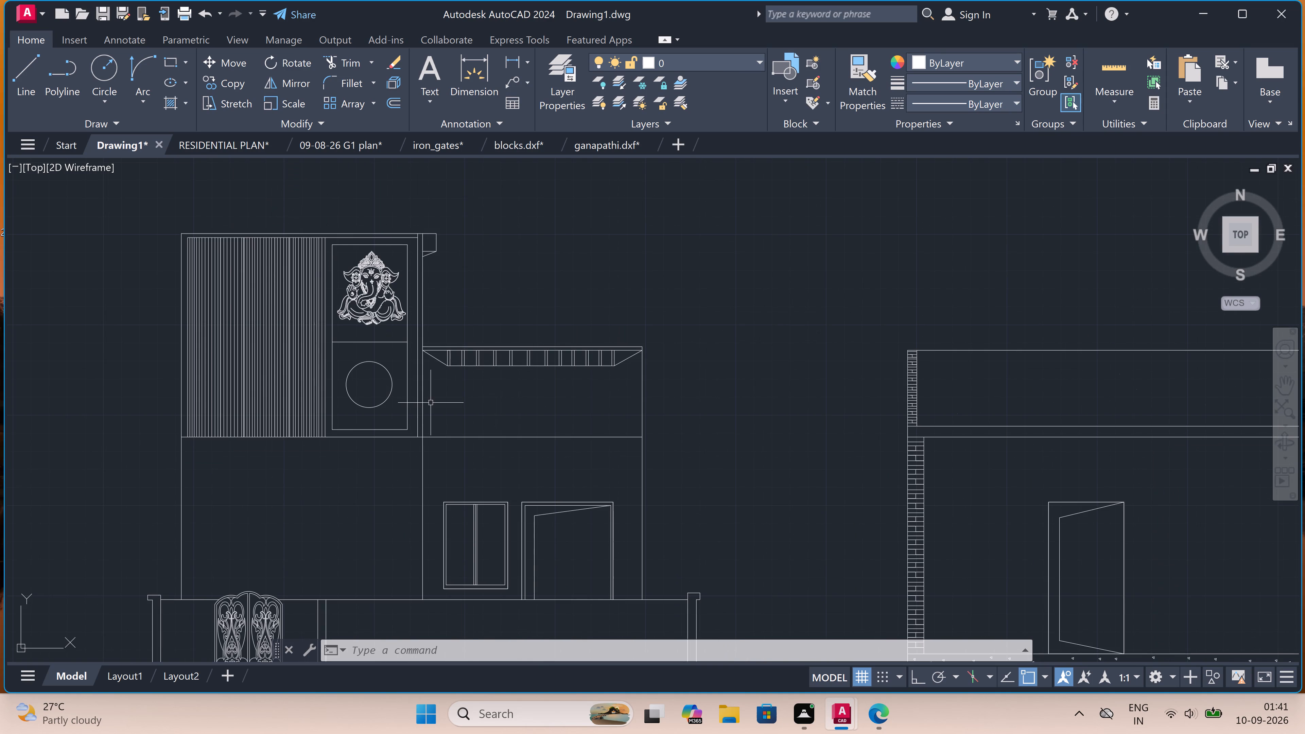
scroll(401, 390, up, 1)
scroll(400, 390, down, 1)
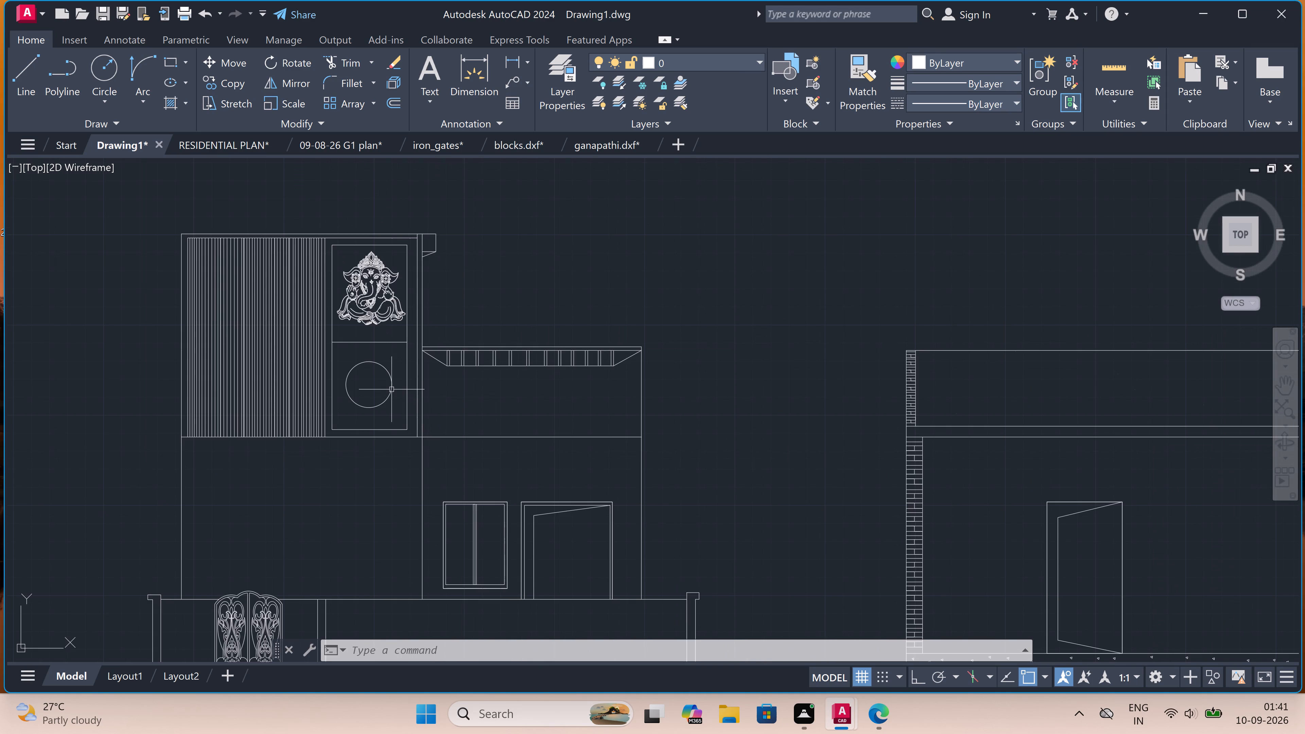
click(391, 389)
key(Delete)
Draw a short horizontal line from the top of the leftmost vertical cladding line to the elevation's outer left edge.
scroll(375, 357, down, 1)
scroll(376, 358, up, 1)
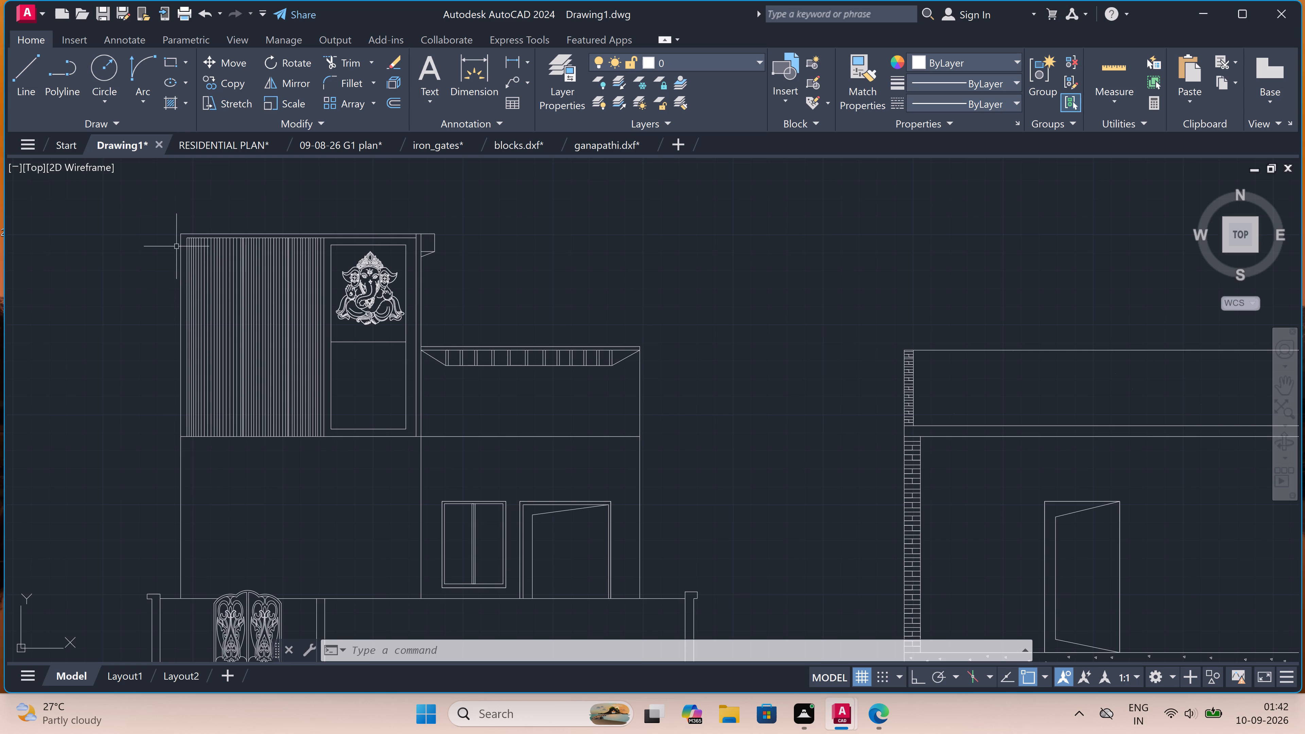
scroll(181, 231, up, 3)
key(l)
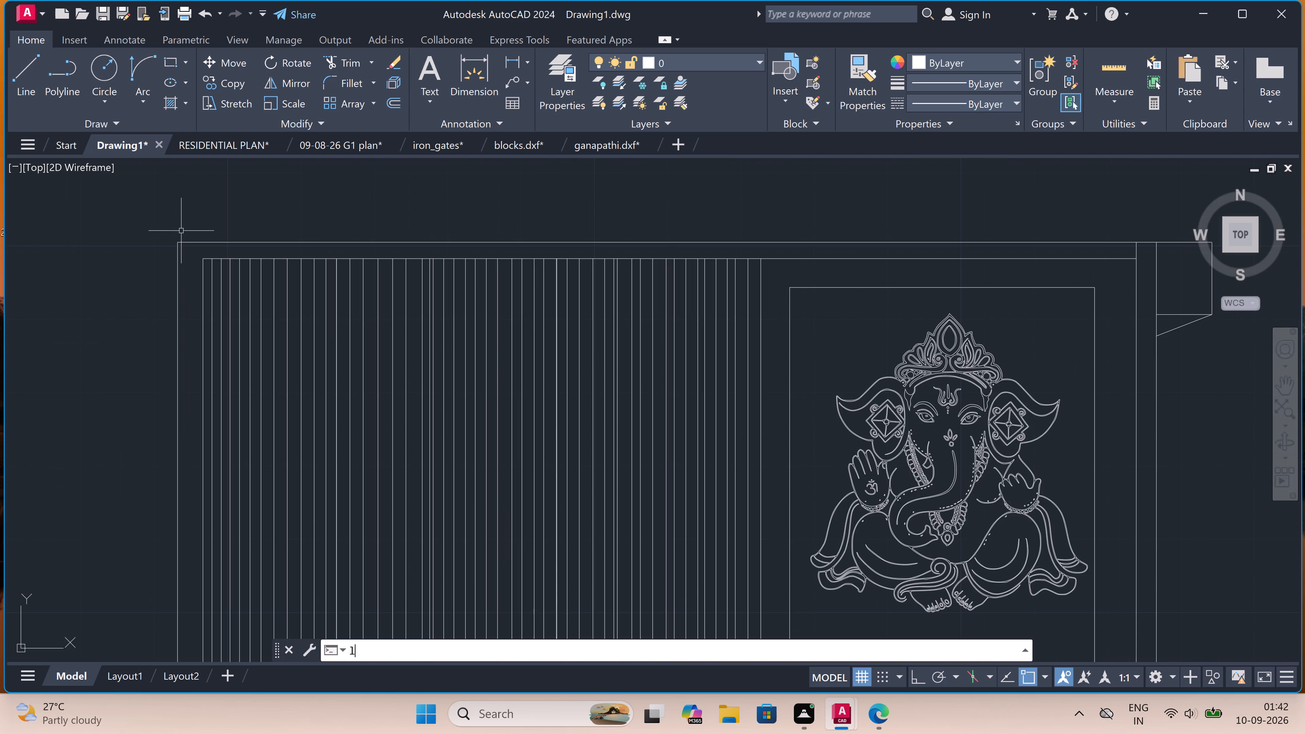
key(space)
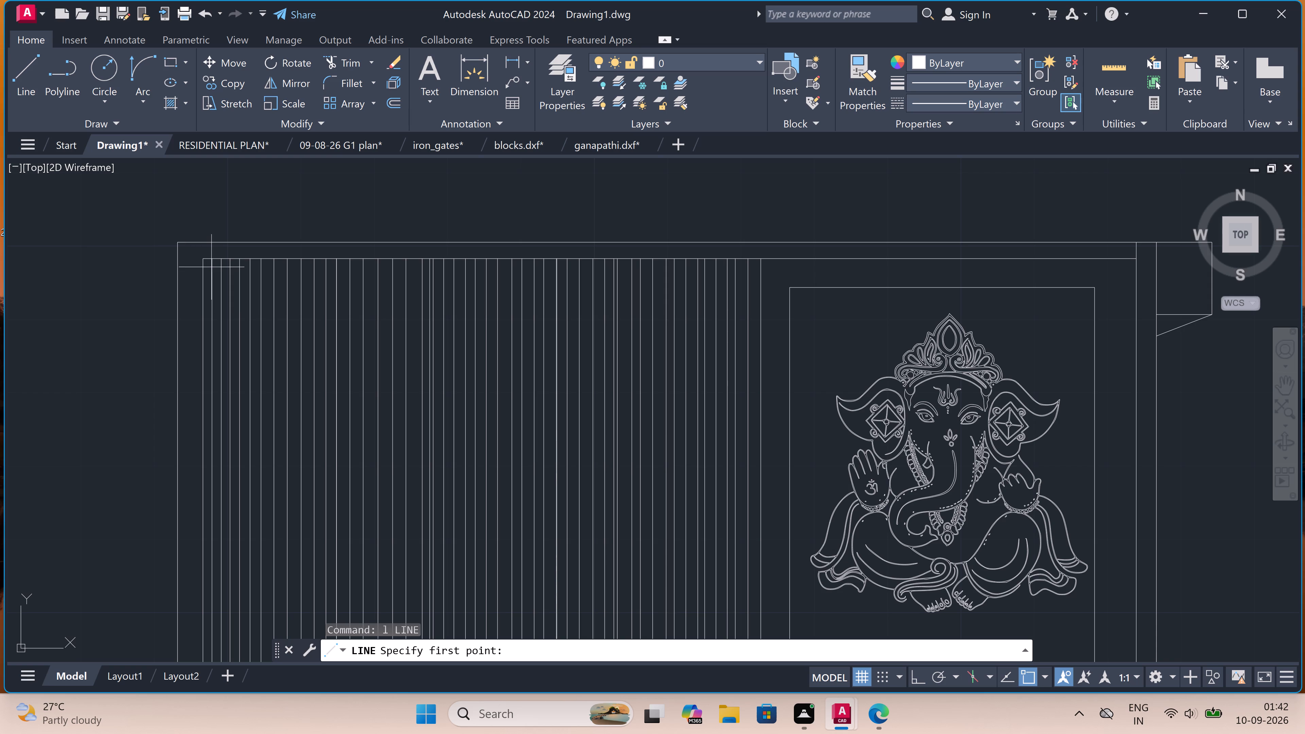
click(204, 262)
double_click(180, 260)
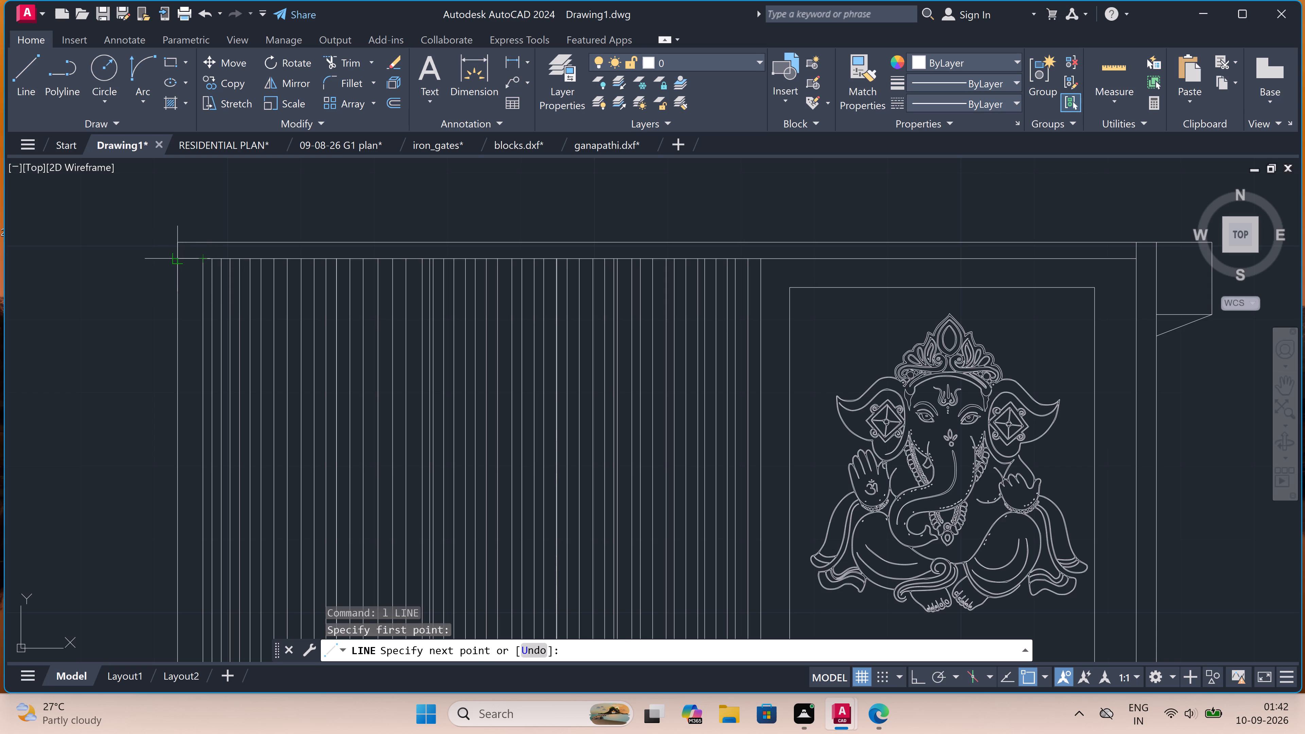
key(Escape)
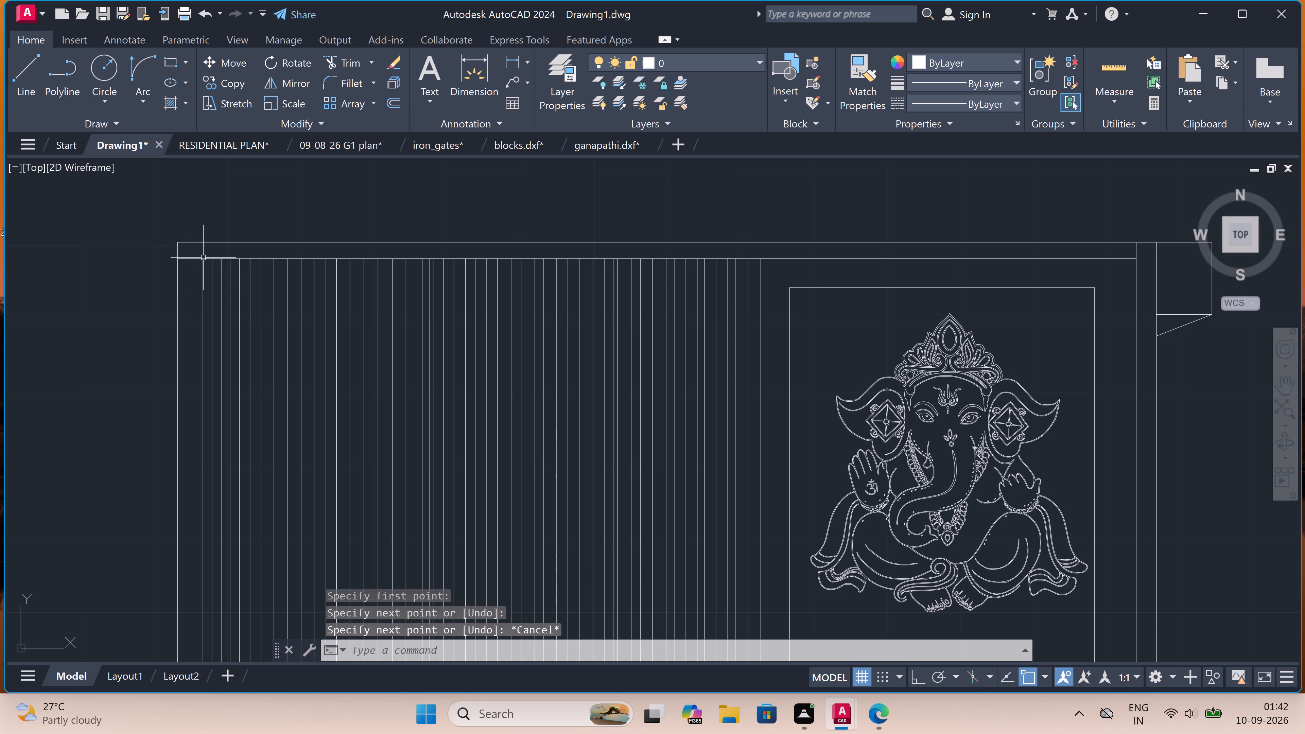
Copy the leftmost vertical cladding line from its top end to the midpoint of the short horizontal line beside it.
click(203, 258)
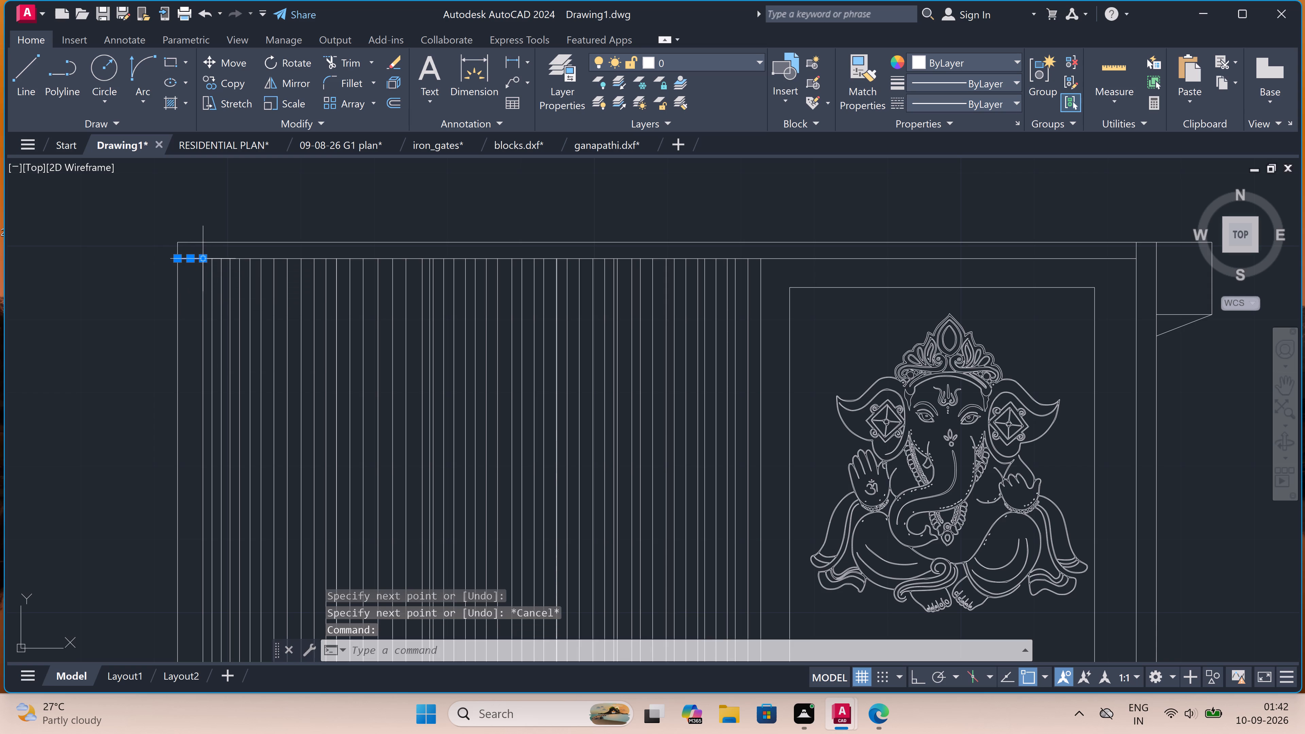
key(Escape)
click(202, 273)
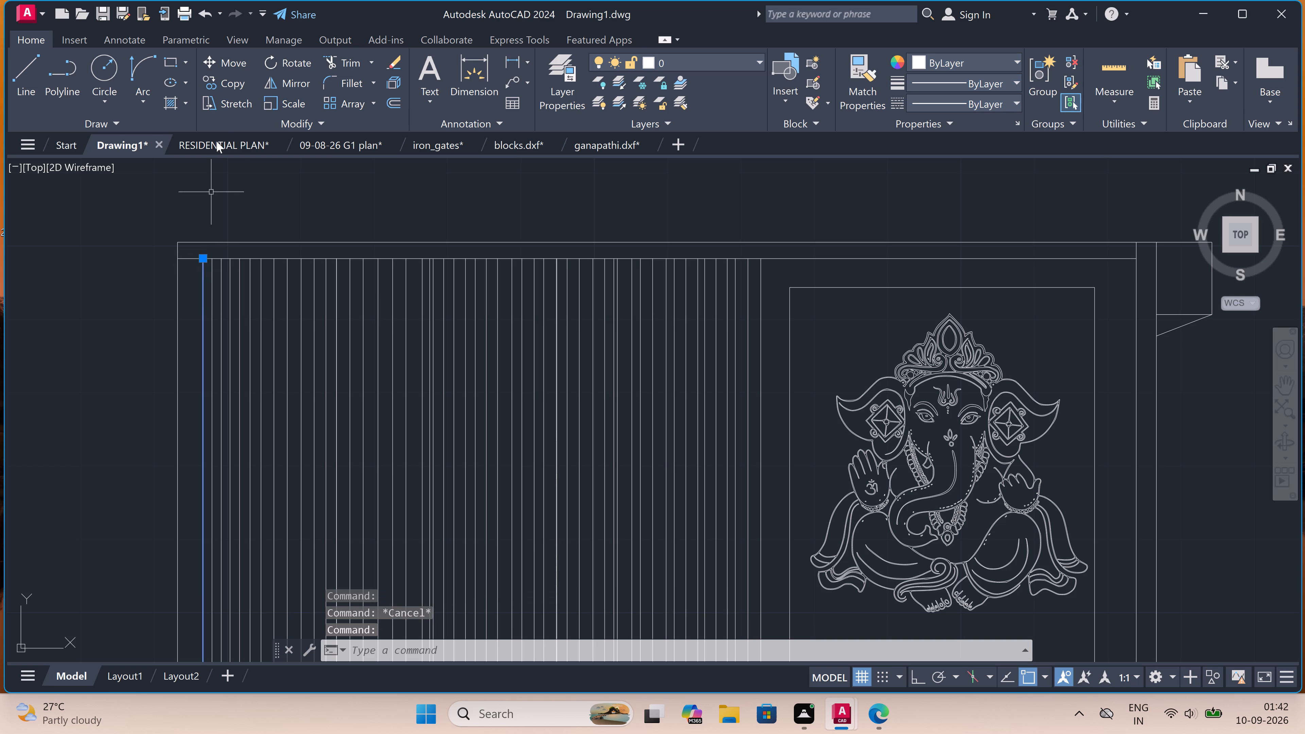
click(228, 77)
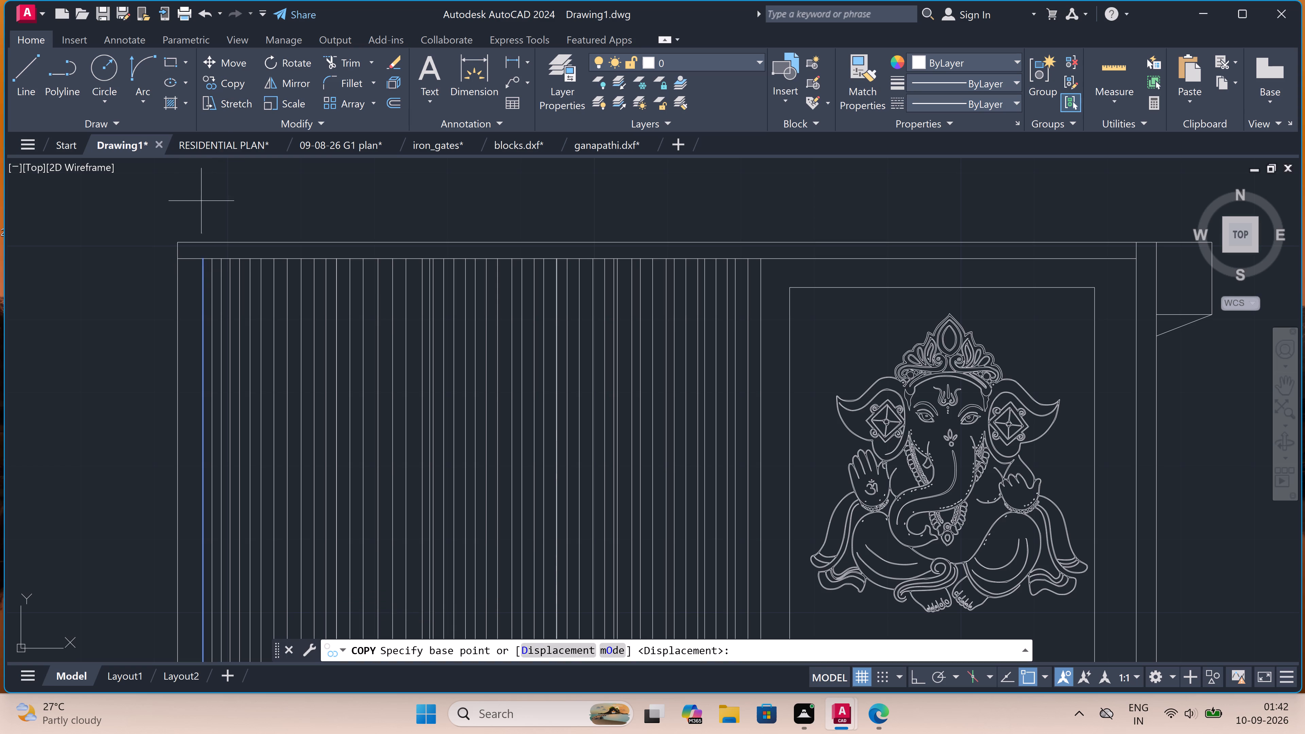
double_click(206, 258)
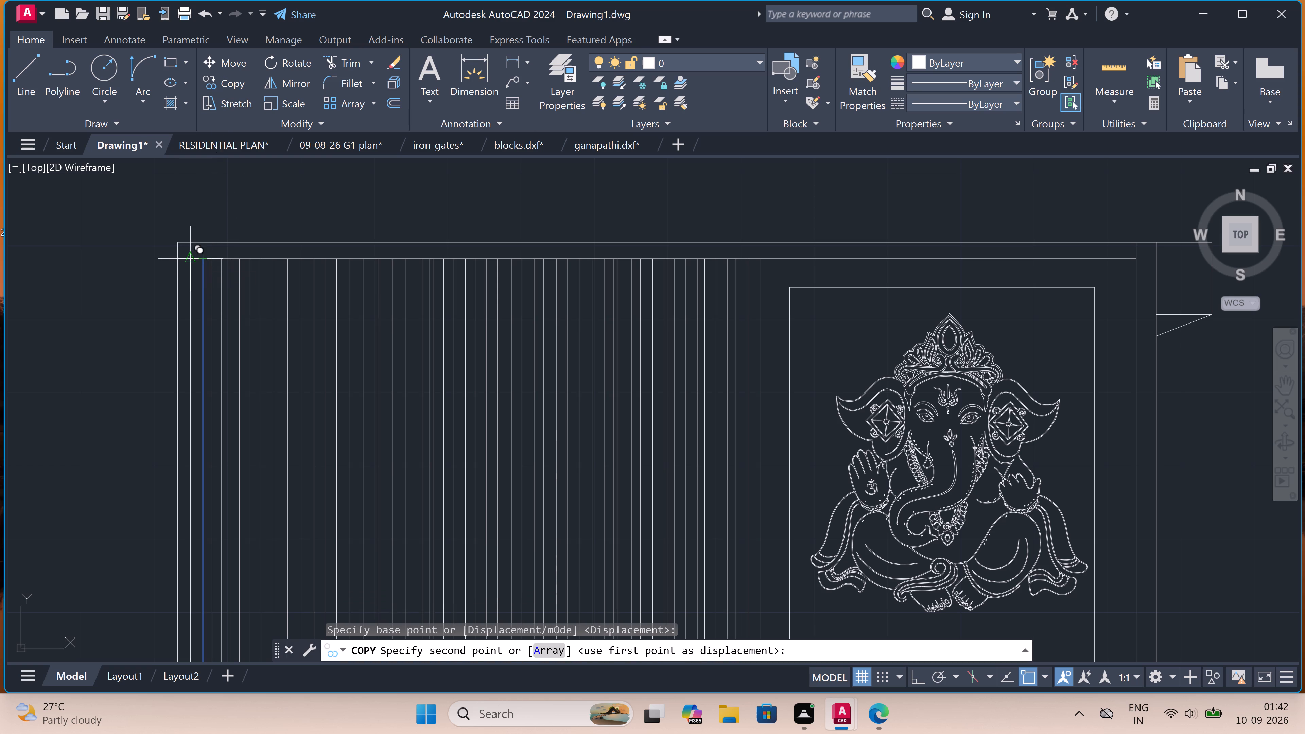
double_click(189, 256)
key(Escape)
Delete the horizontal divider line below the Ganesha figure inside the front elevation's decorative panel.
scroll(145, 267, down, 2)
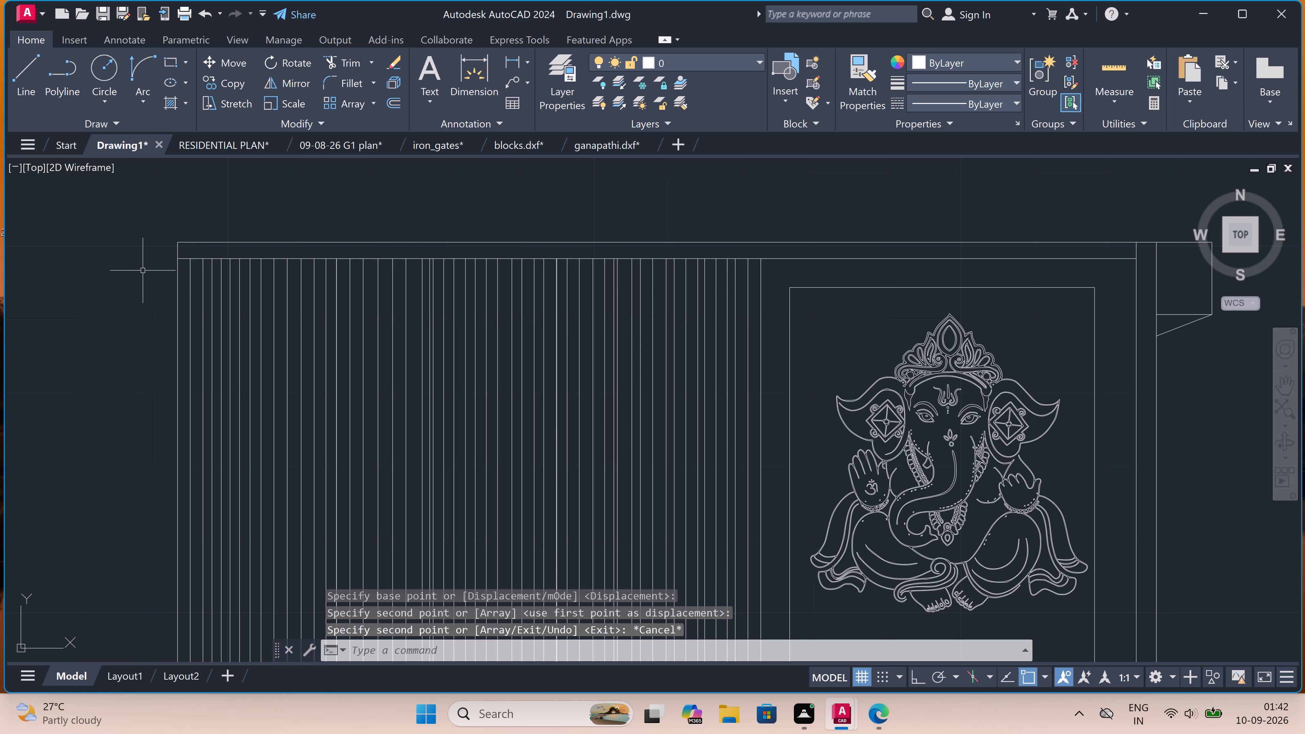
scroll(145, 267, down, 1)
scroll(119, 307, up, 1)
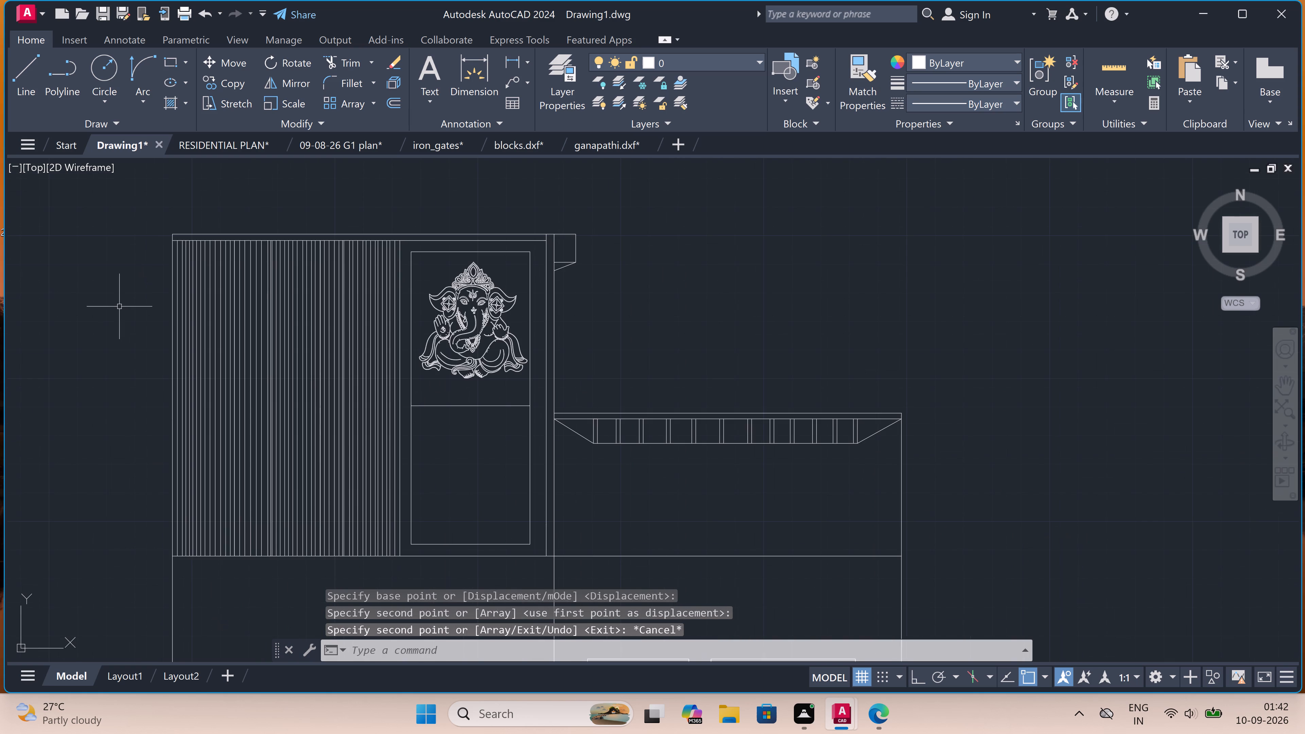
scroll(474, 454, down, 2)
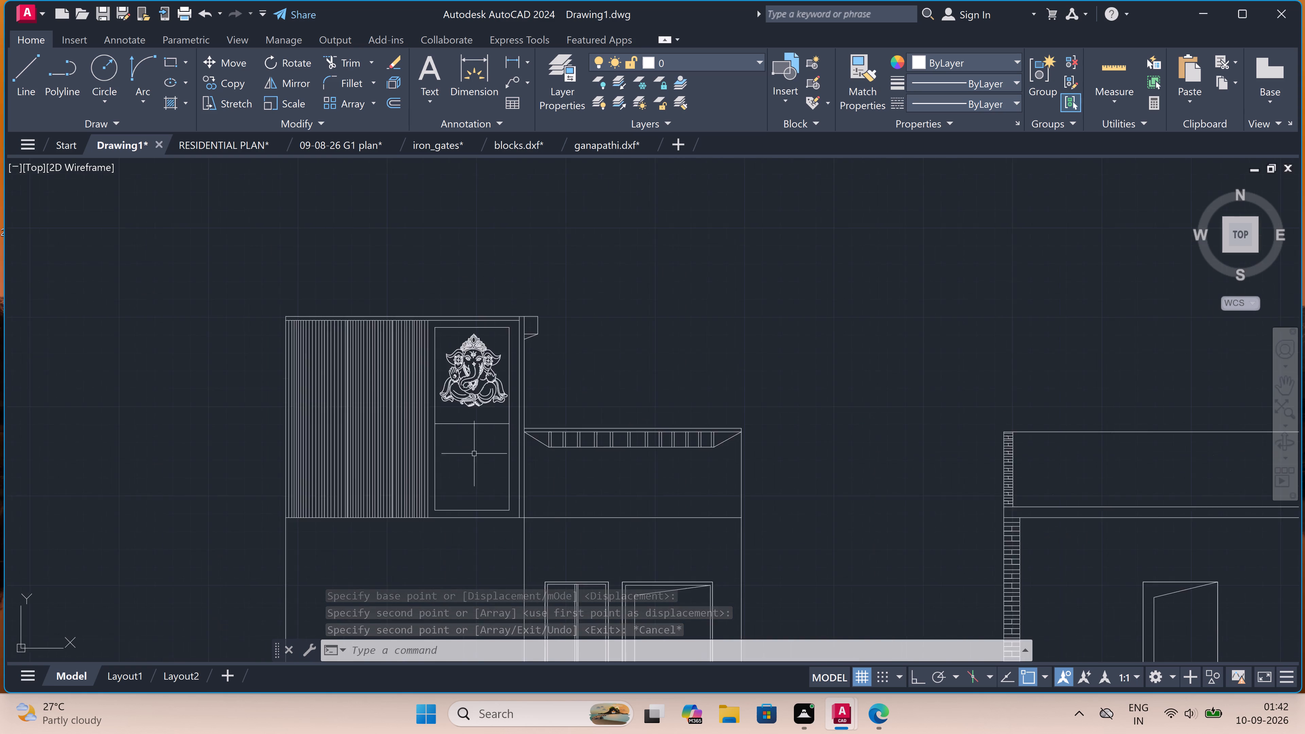
scroll(491, 458, down, 3)
scroll(510, 483, up, 4)
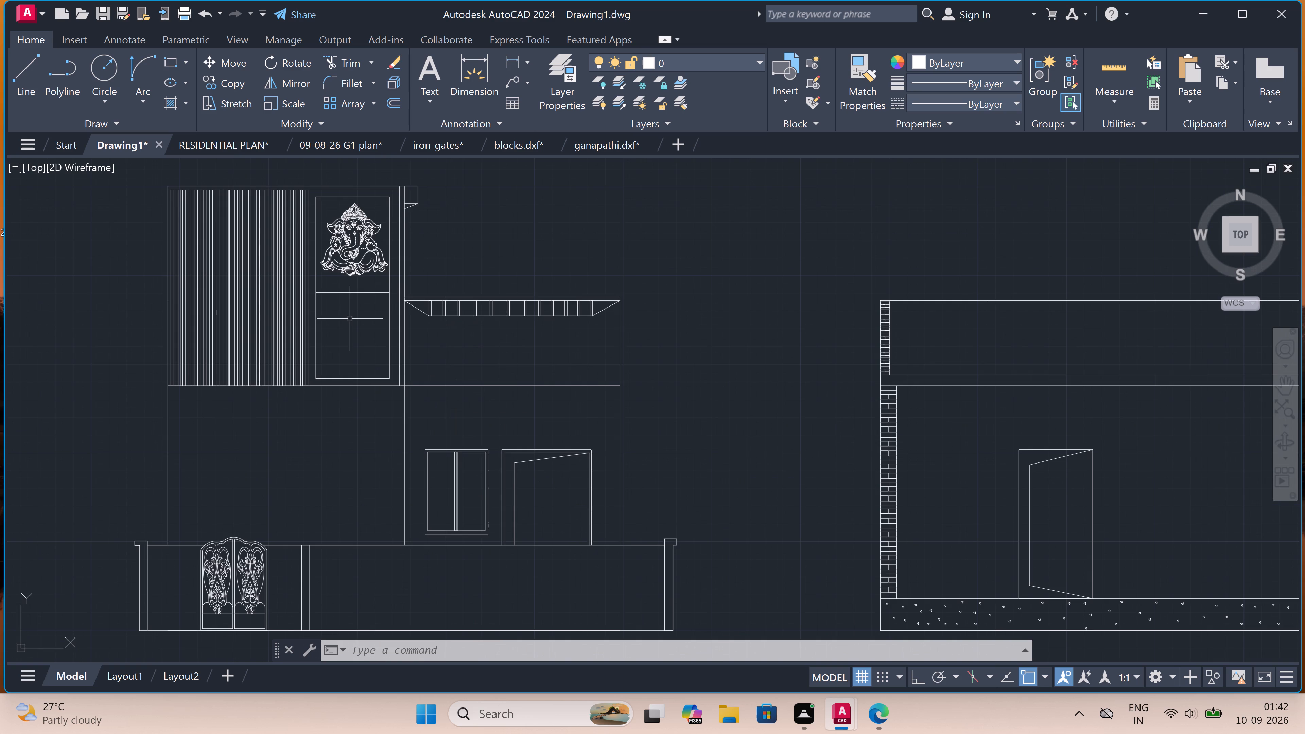
scroll(335, 313, up, 2)
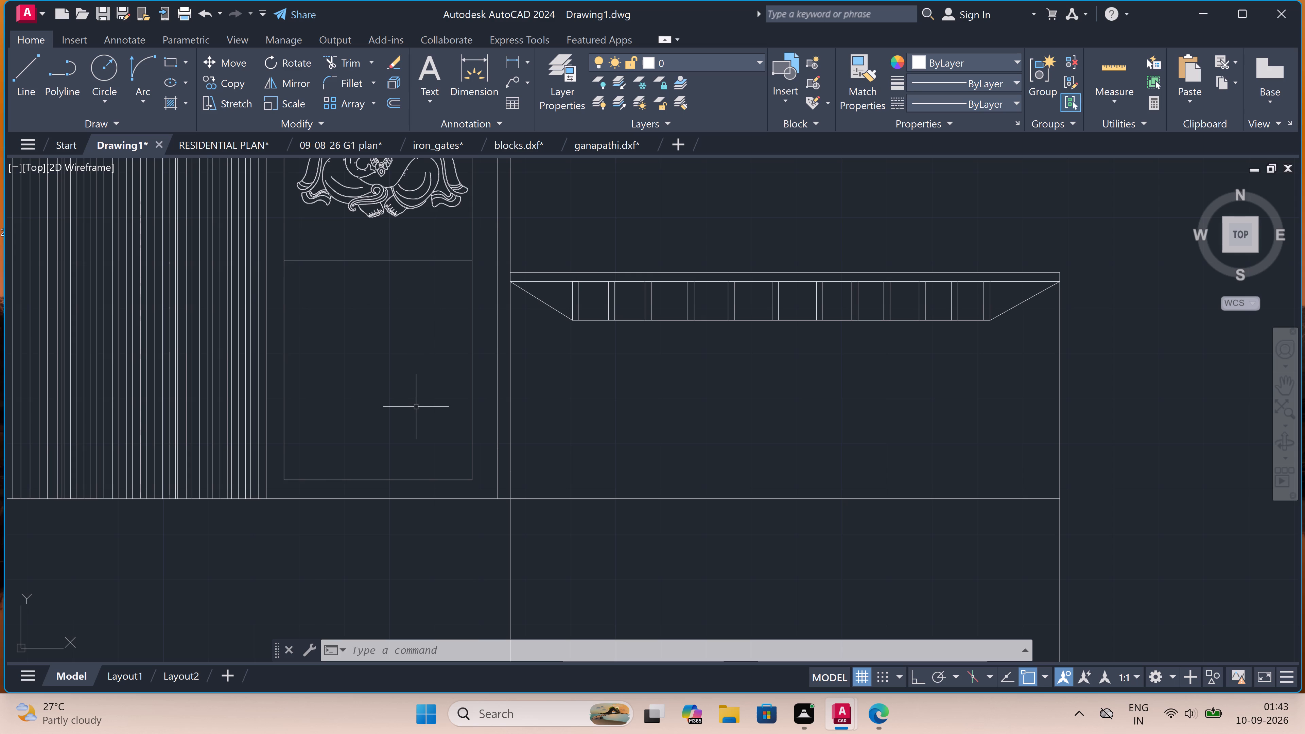
scroll(416, 407, down, 2)
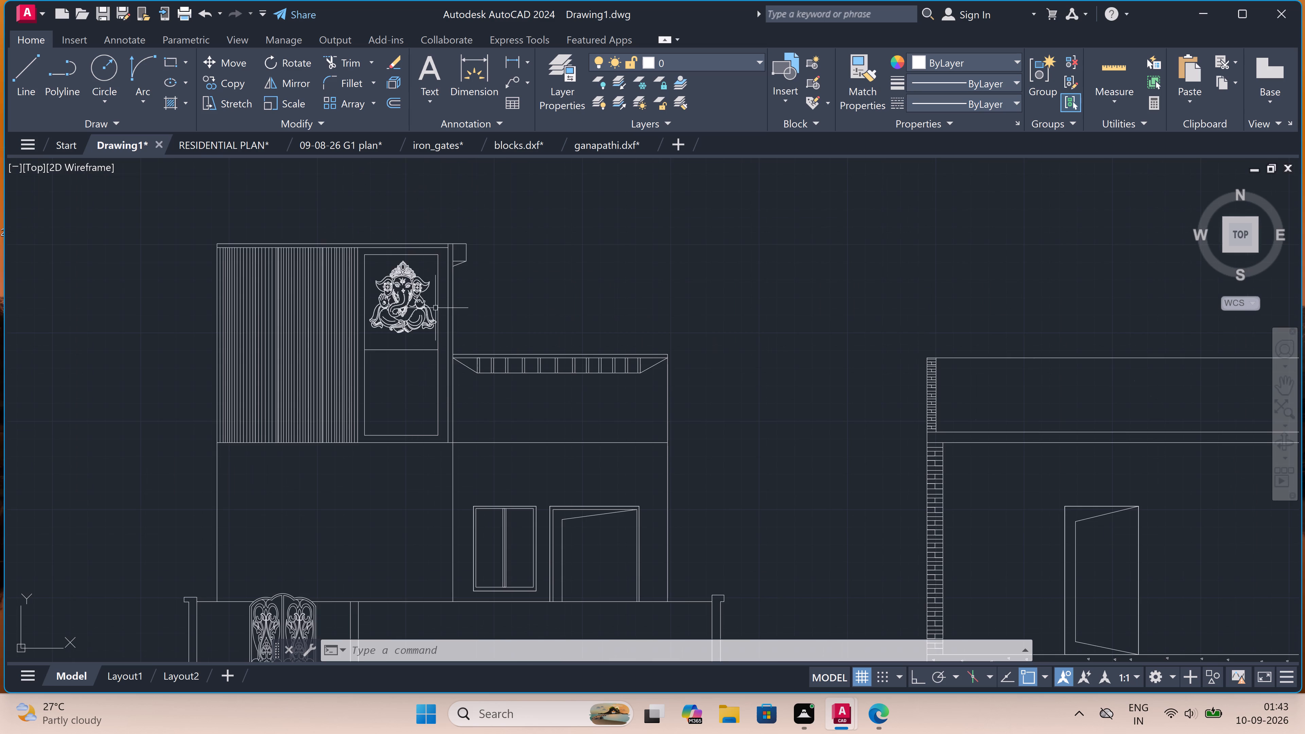
scroll(402, 316, up, 1)
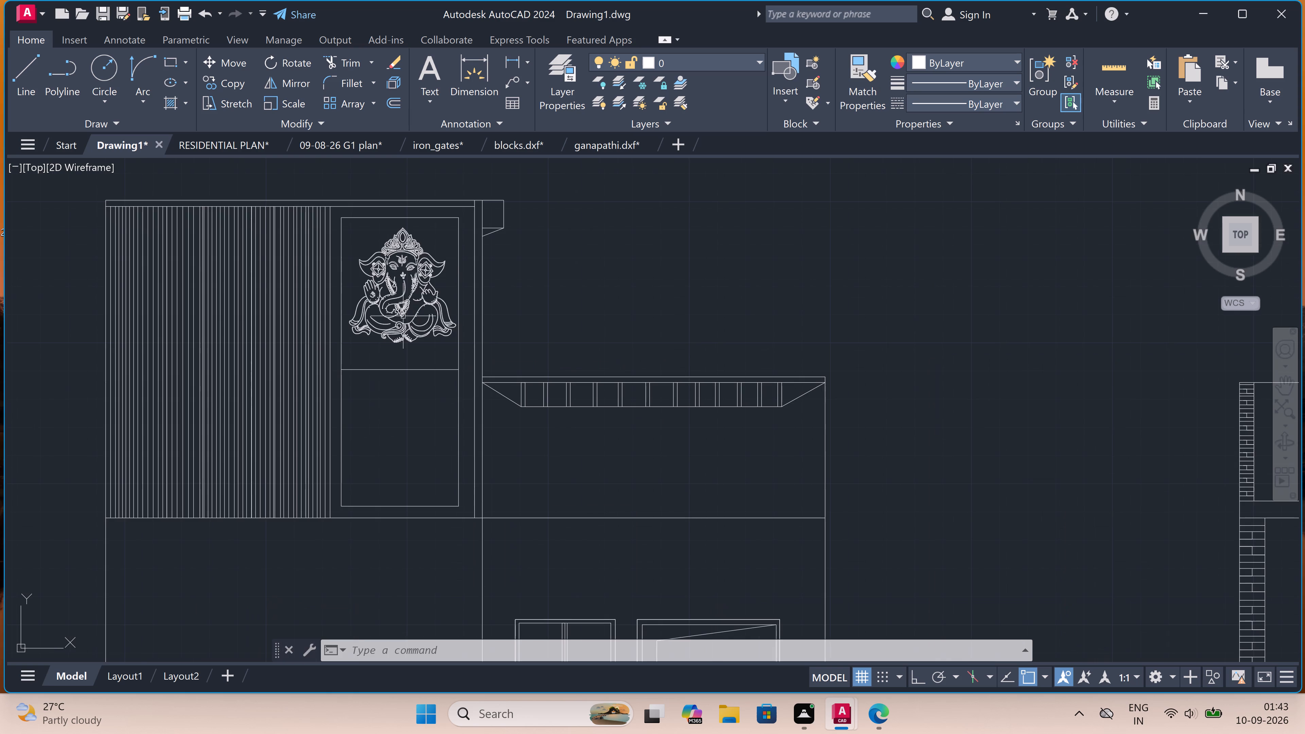
scroll(403, 316, down, 2)
scroll(416, 339, up, 1)
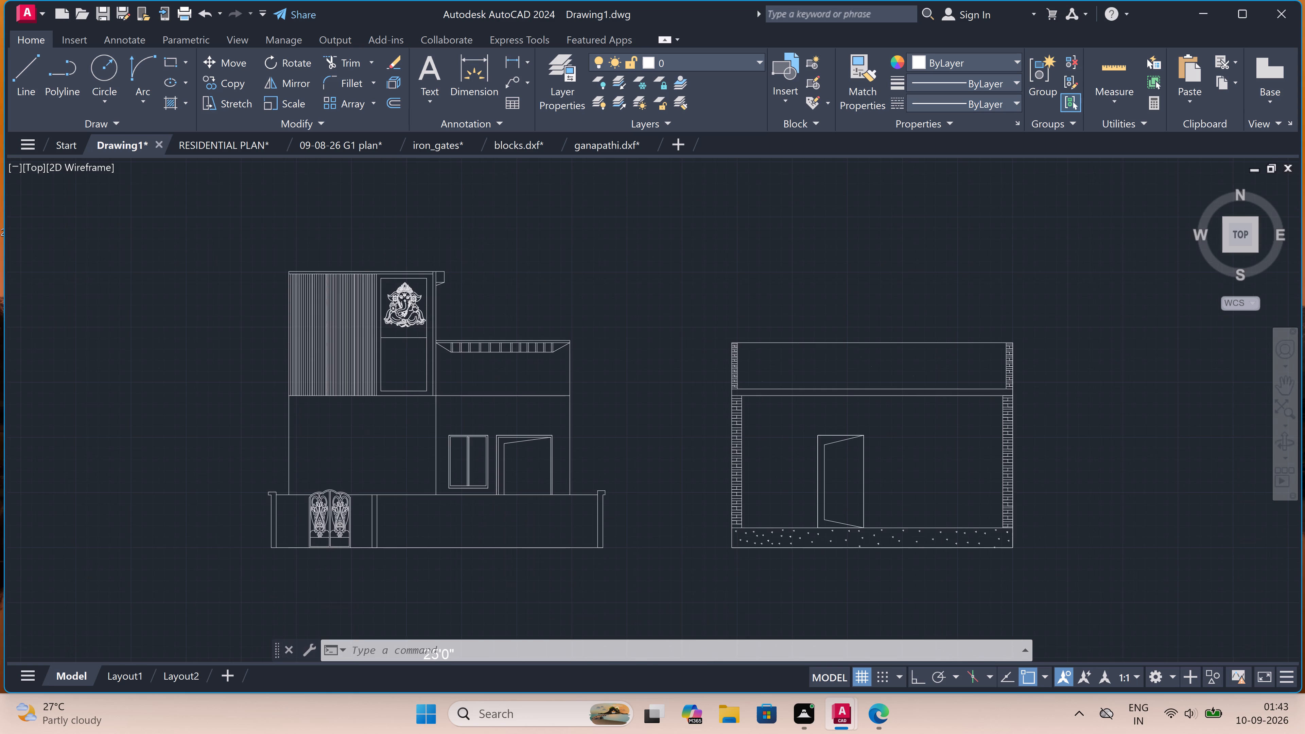
click(412, 335)
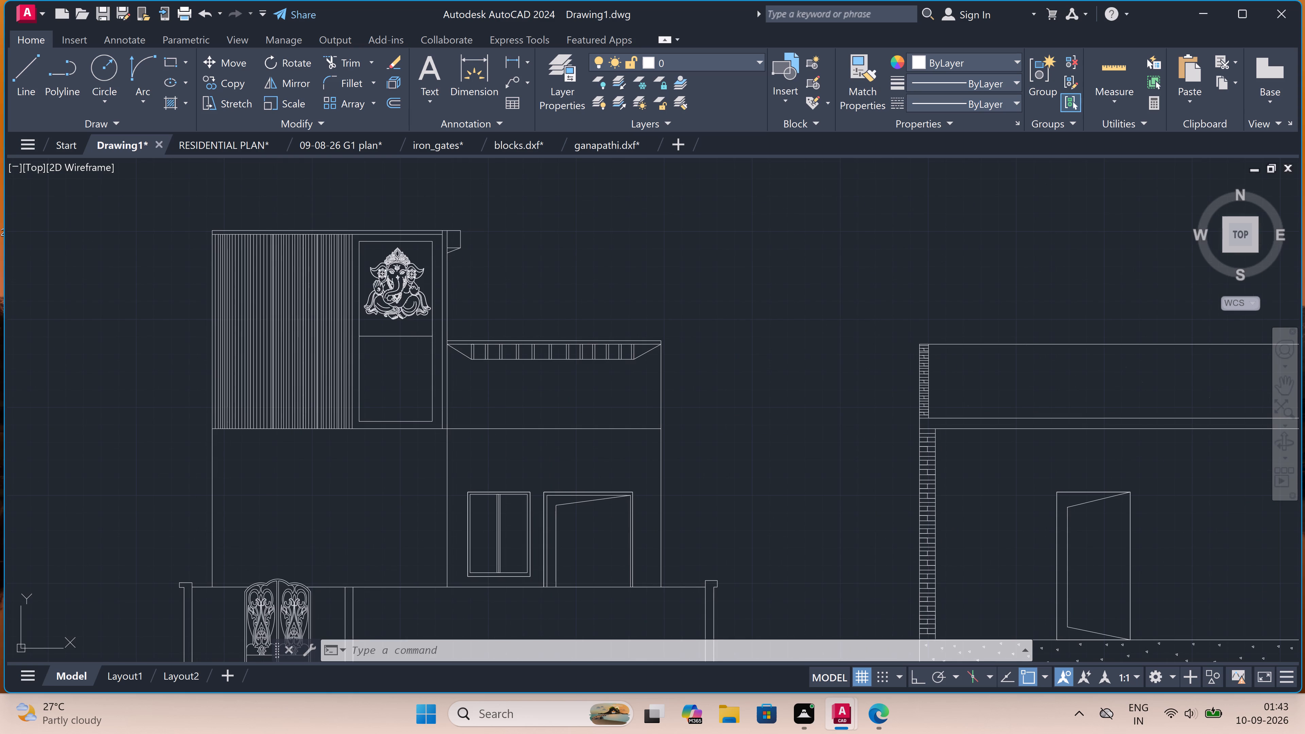
key(Delete)
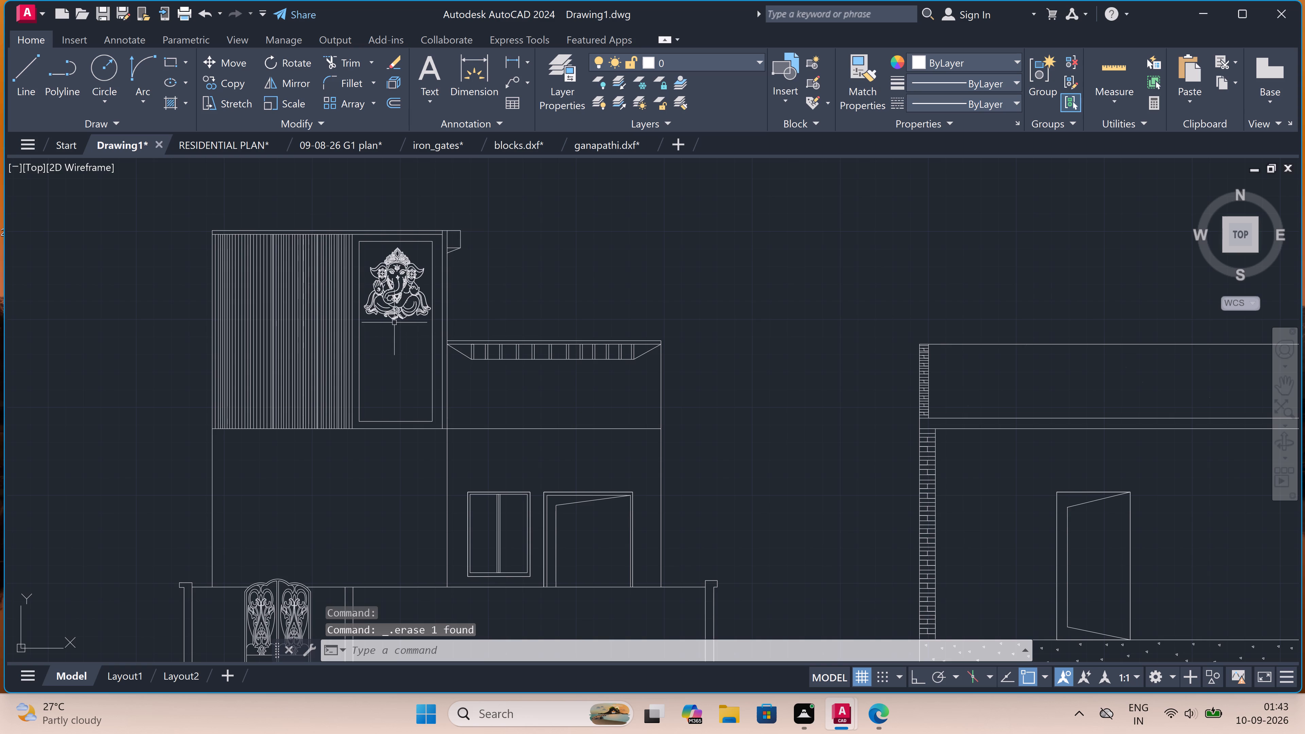
Examine the Ganesha panel up close, and the front elevation and section together with the floor plans below.
scroll(392, 329, up, 2)
scroll(392, 329, down, 2)
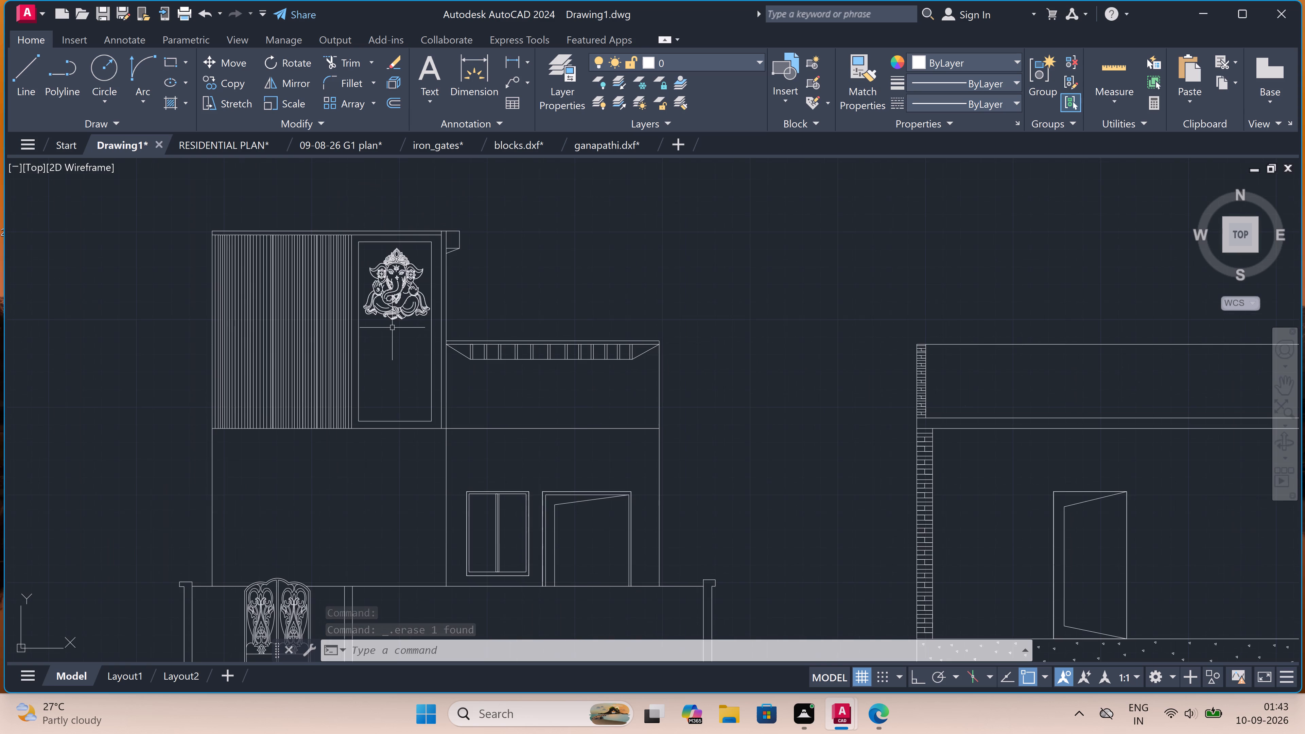
scroll(403, 243, up, 3)
scroll(404, 245, down, 1)
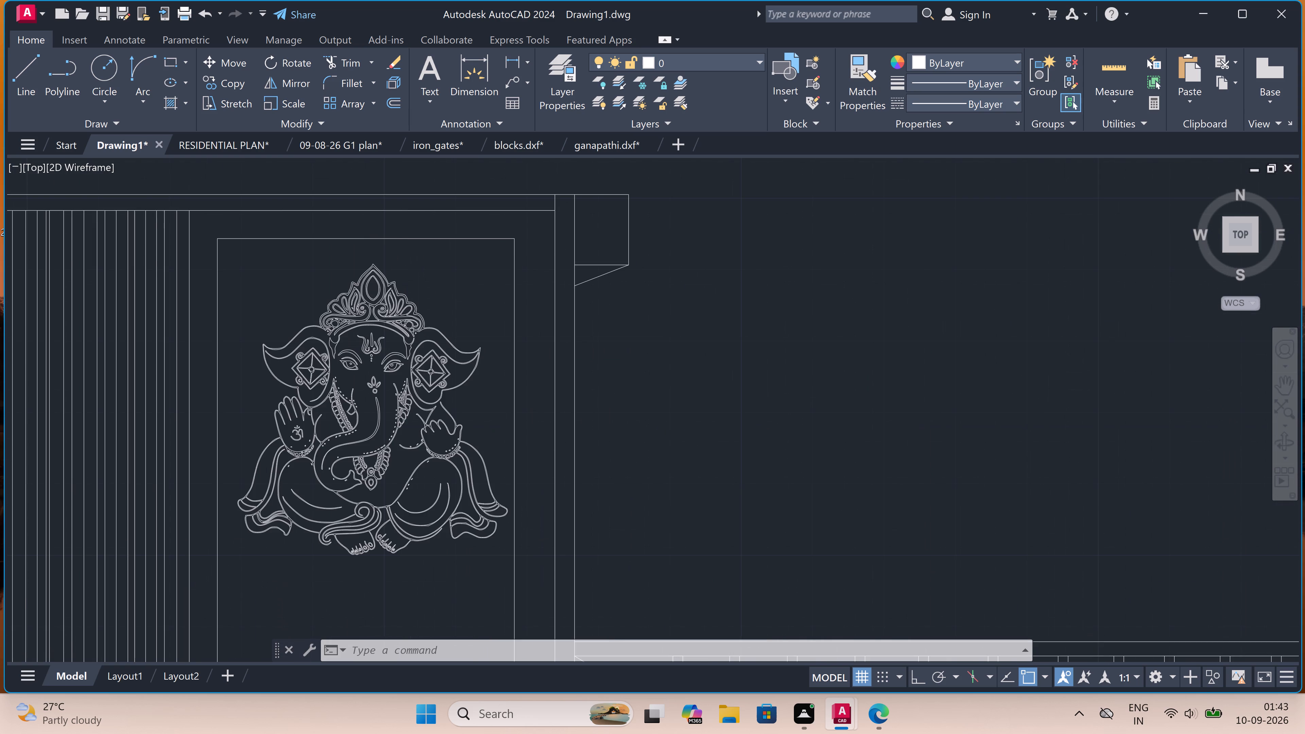
scroll(404, 249, down, 1)
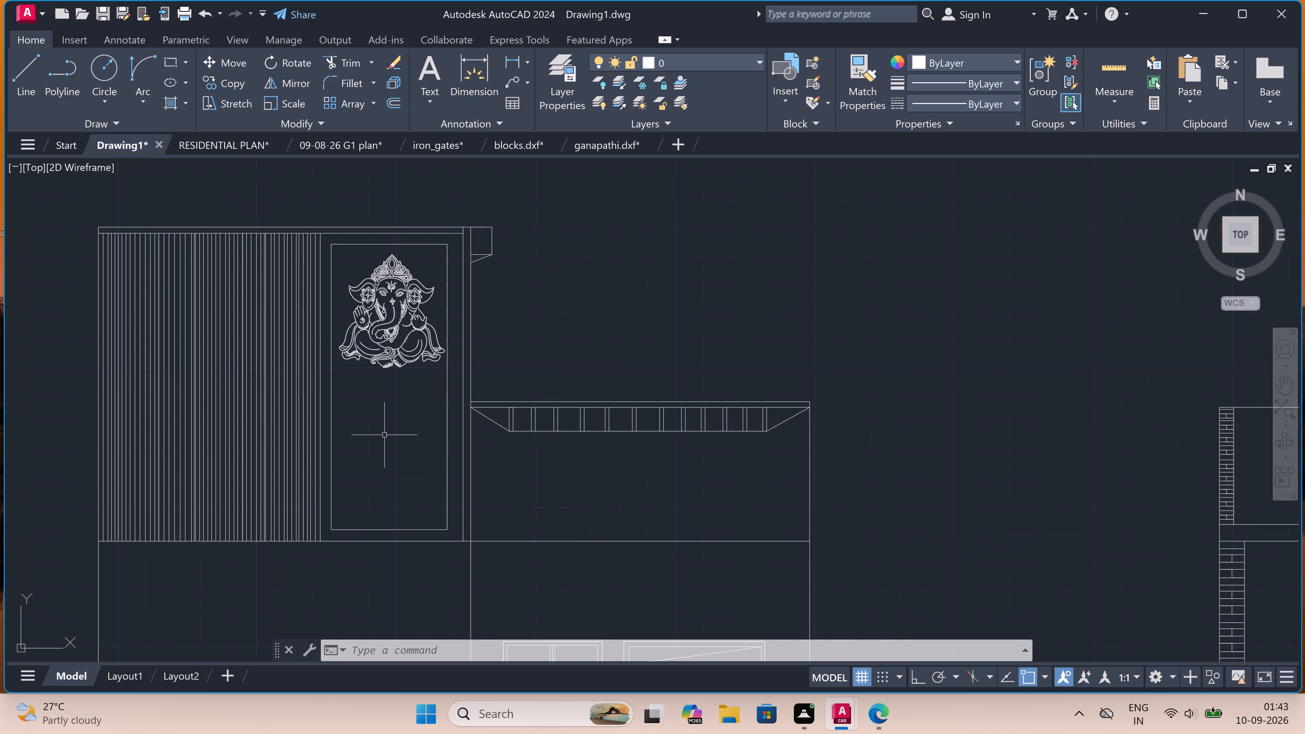
scroll(384, 433, down, 1)
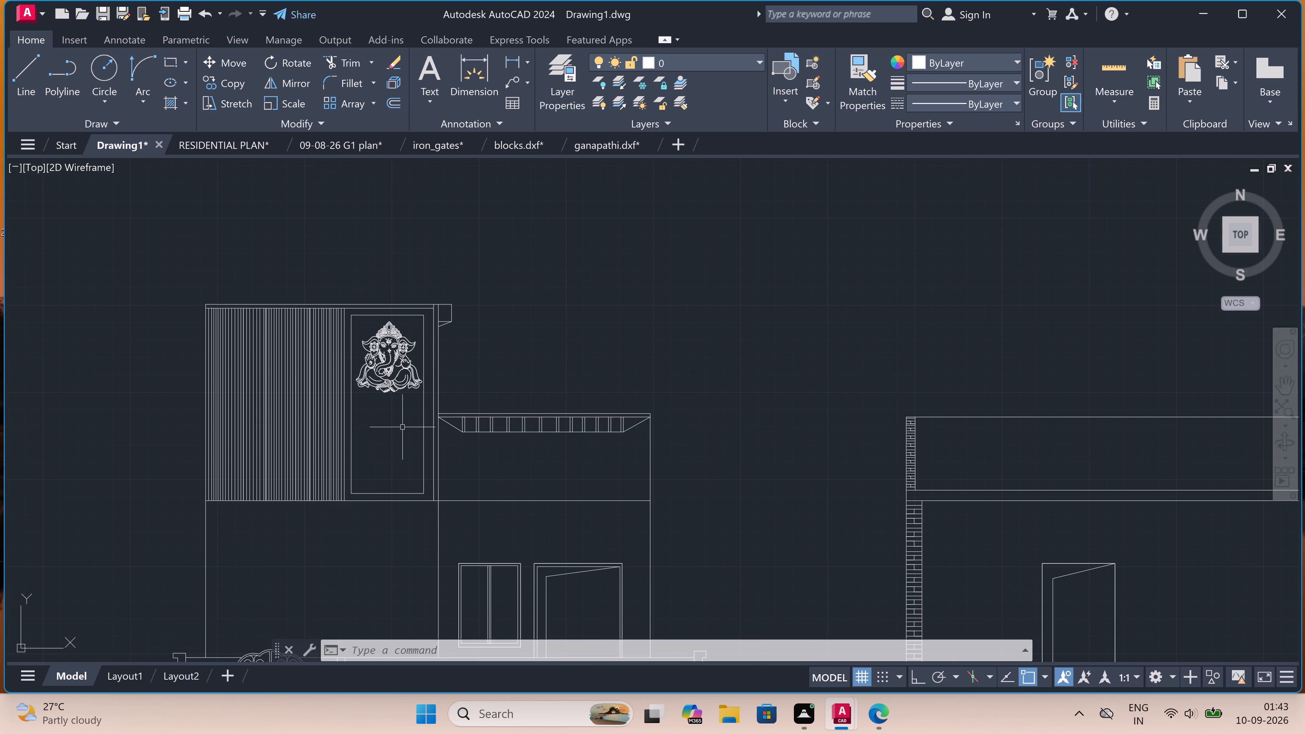
scroll(402, 426, down, 2)
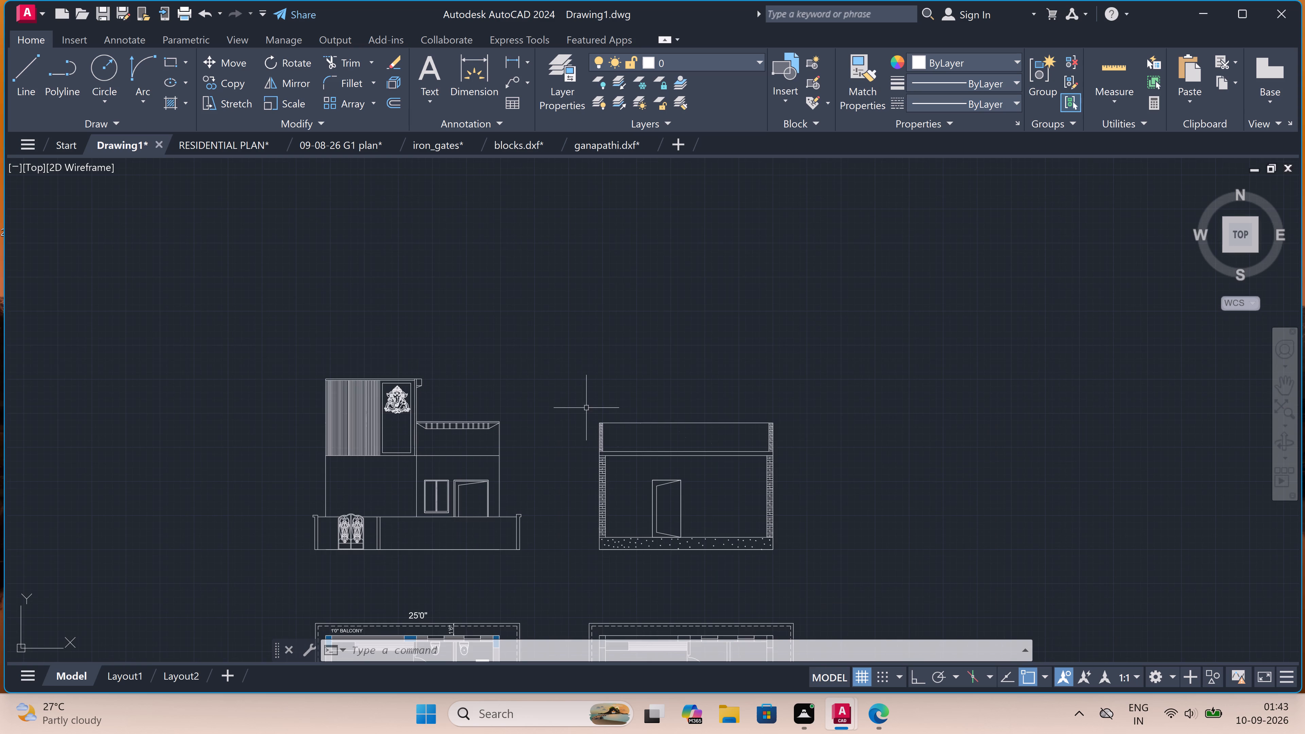
scroll(573, 394, down, 1)
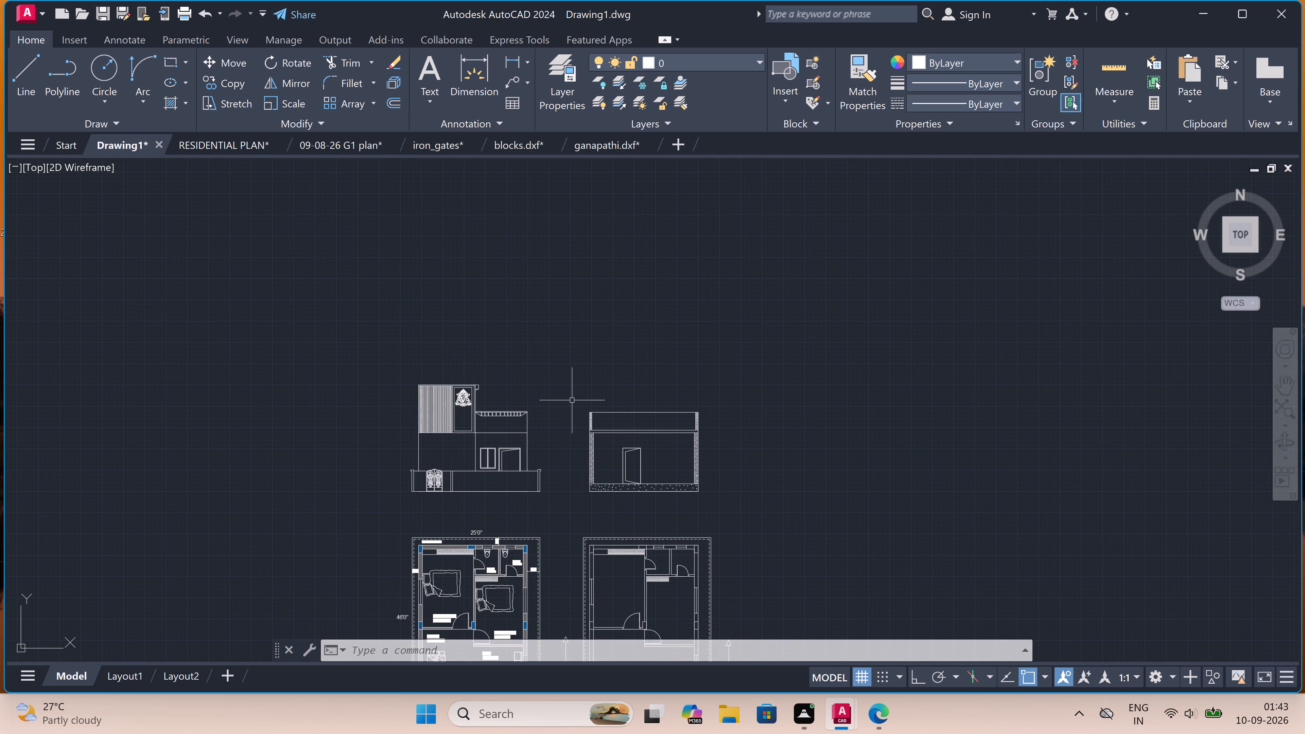
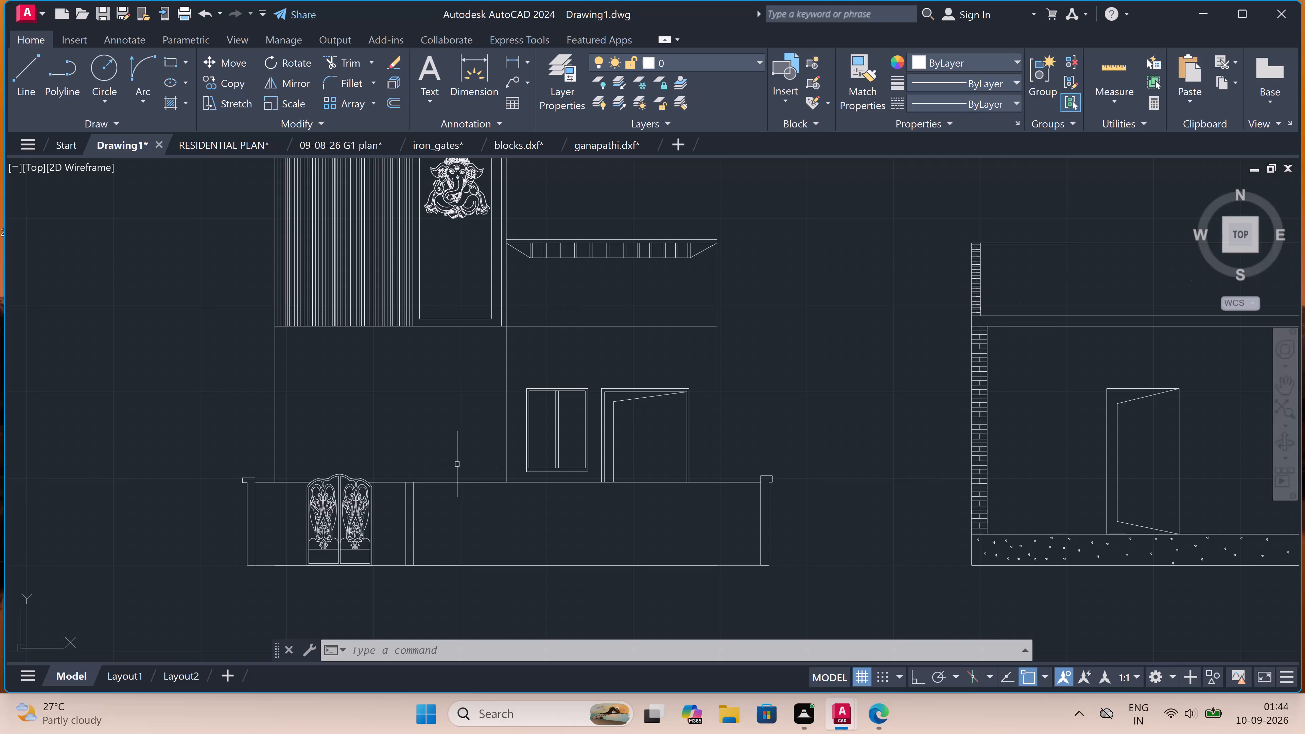
Examine the front elevation and section together with the floor plans below, checking the upper-floor and parapet outlines.
scroll(455, 461, down, 1)
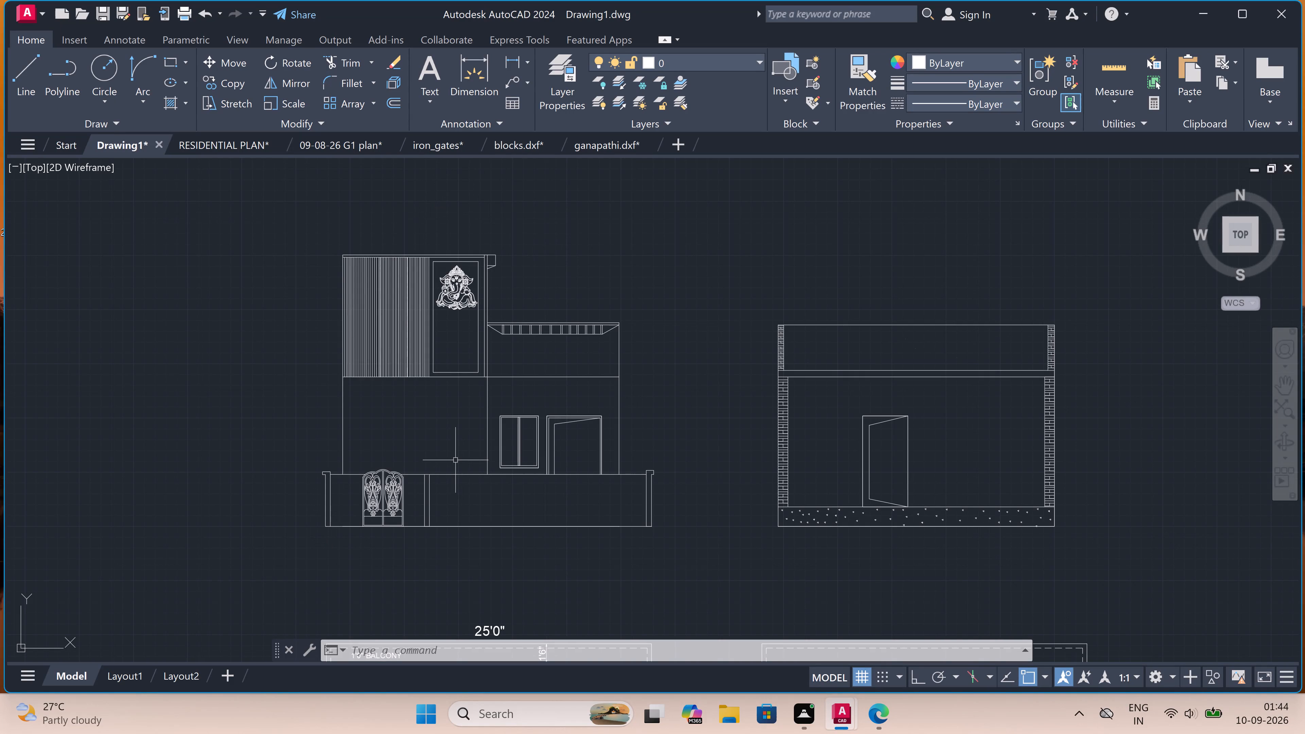
scroll(453, 444, down, 2)
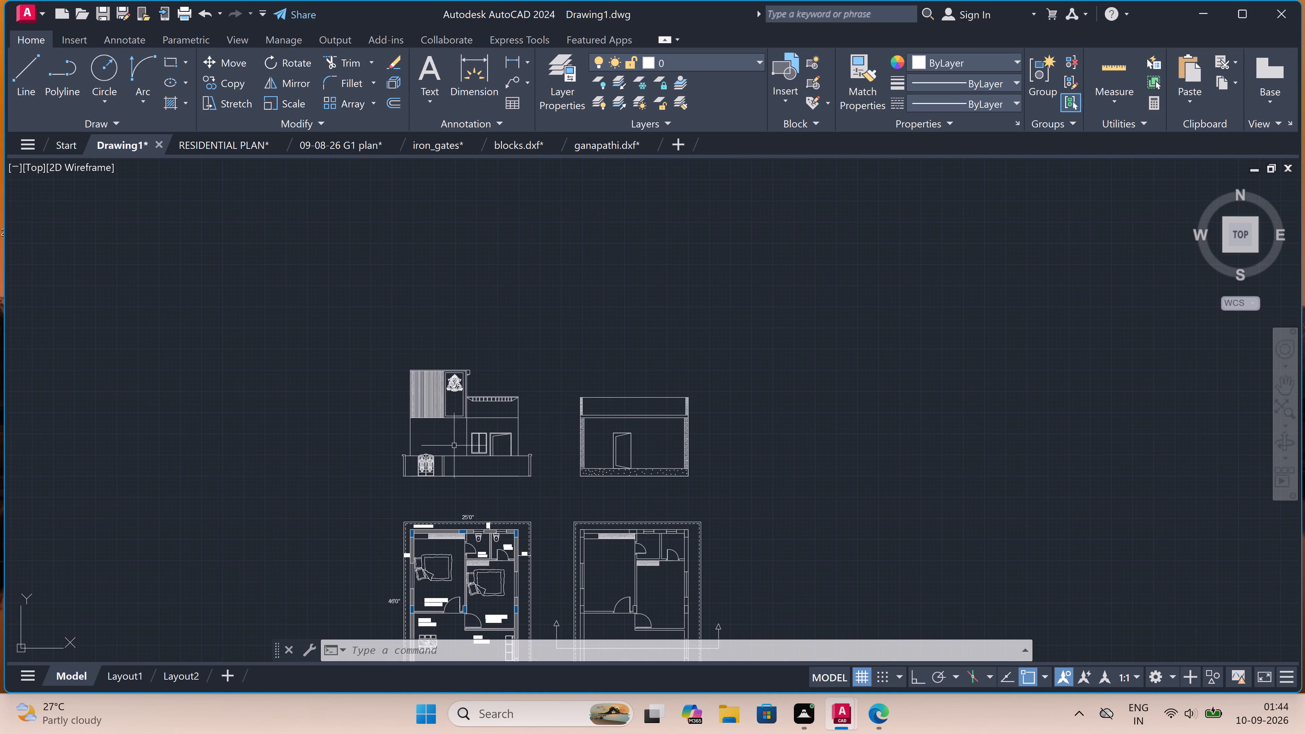
scroll(465, 492, up, 3)
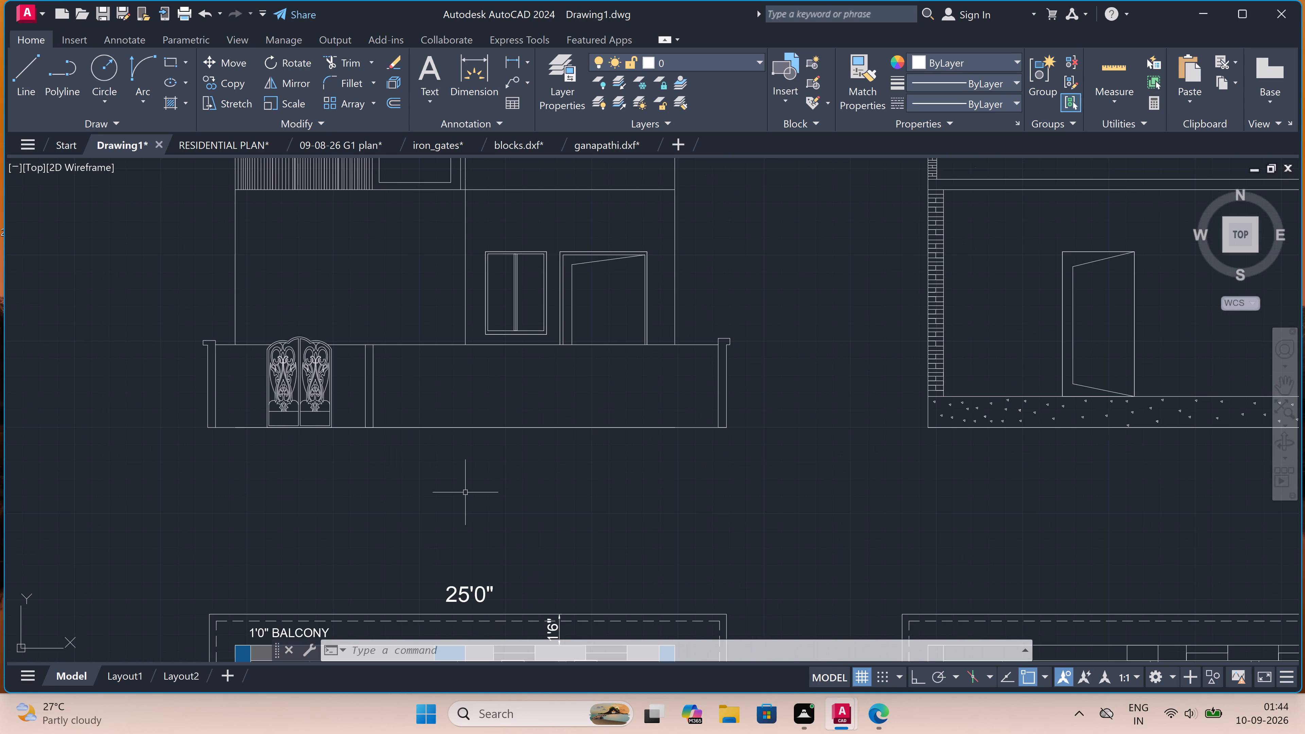
scroll(467, 467, down, 1)
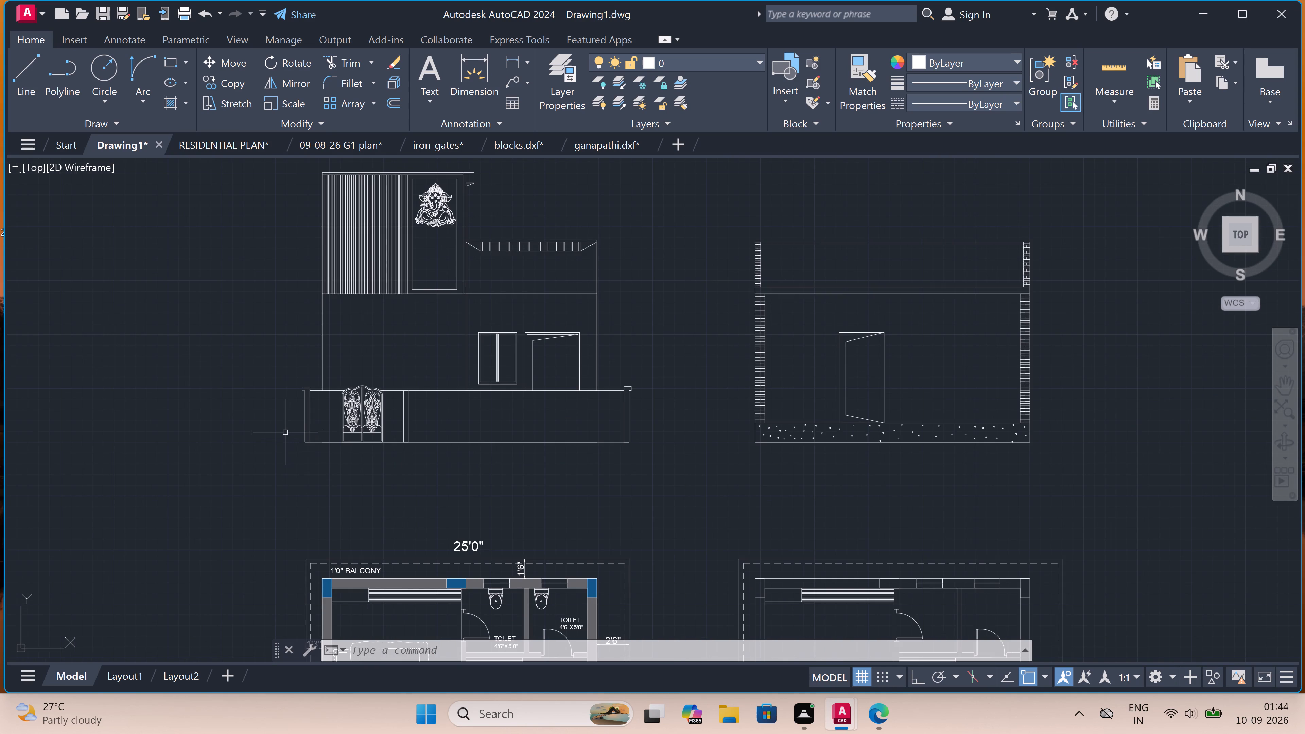
scroll(275, 436, down, 1)
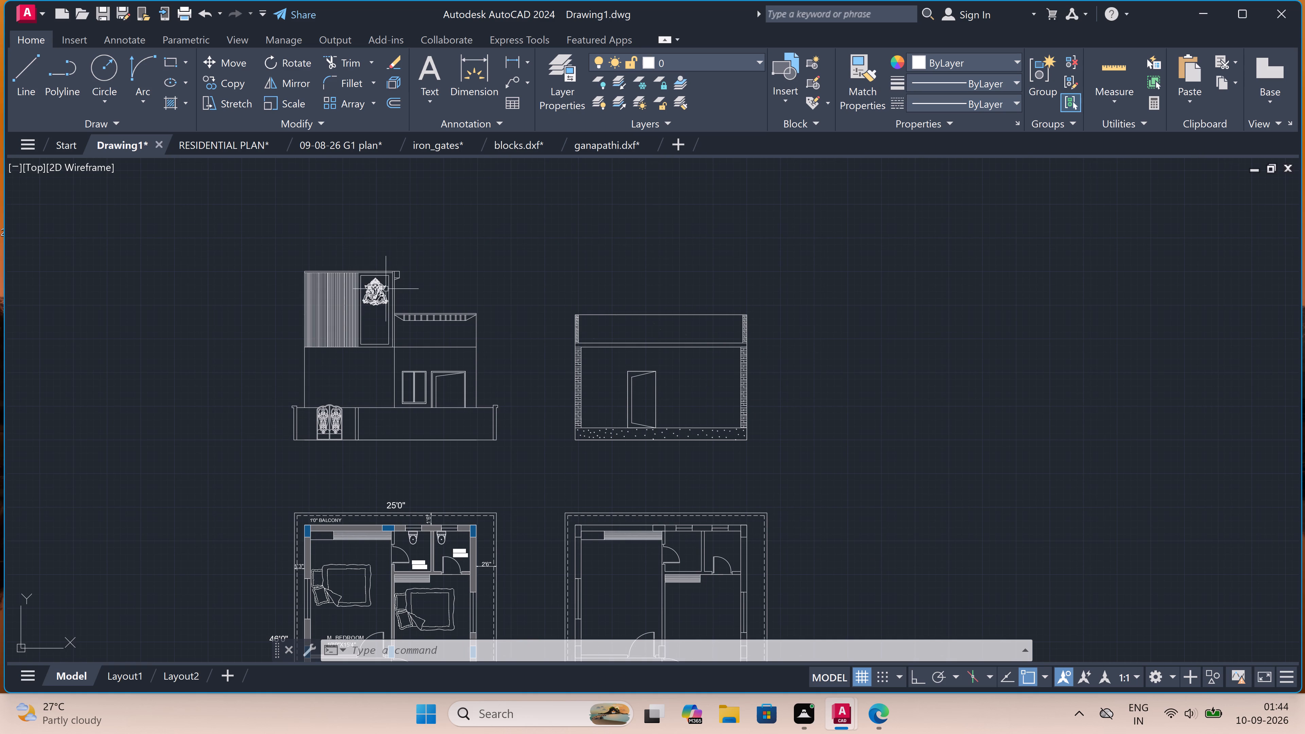
scroll(408, 282, up, 2)
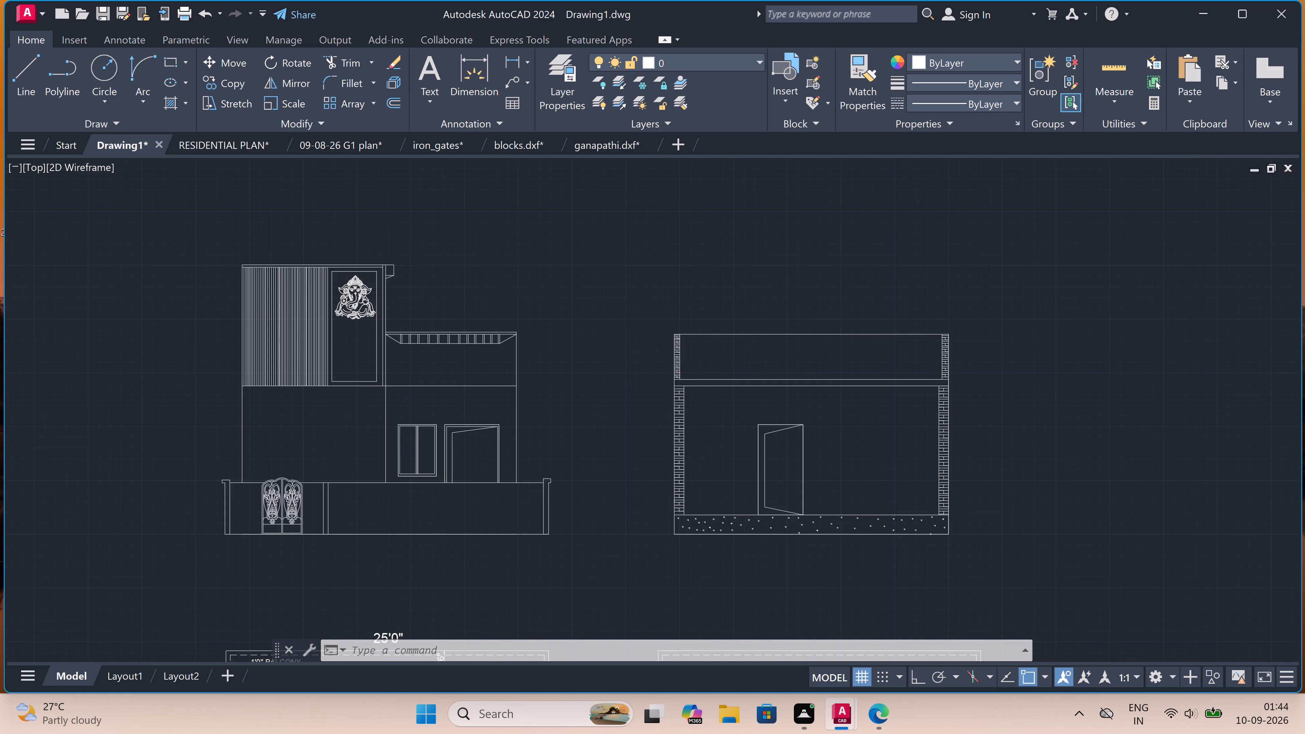
scroll(408, 282, down, 1)
scroll(408, 282, up, 1)
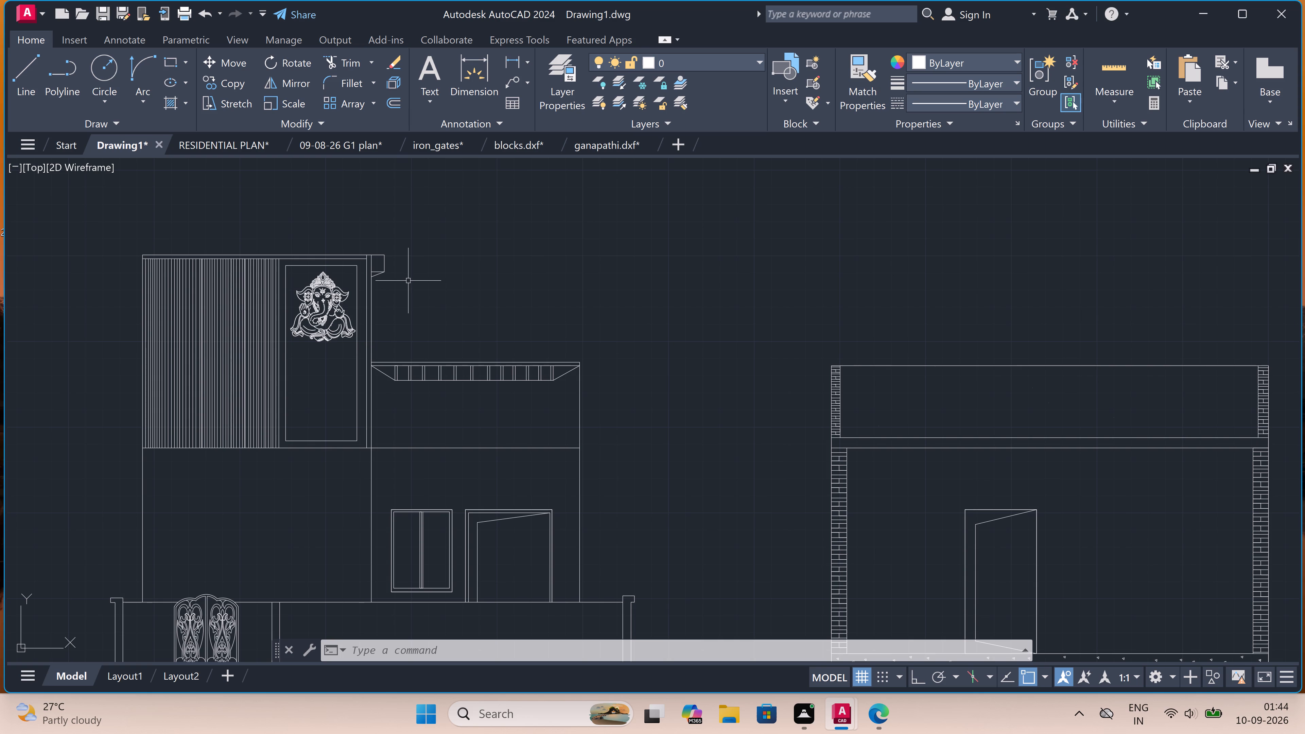
scroll(556, 311, down, 1)
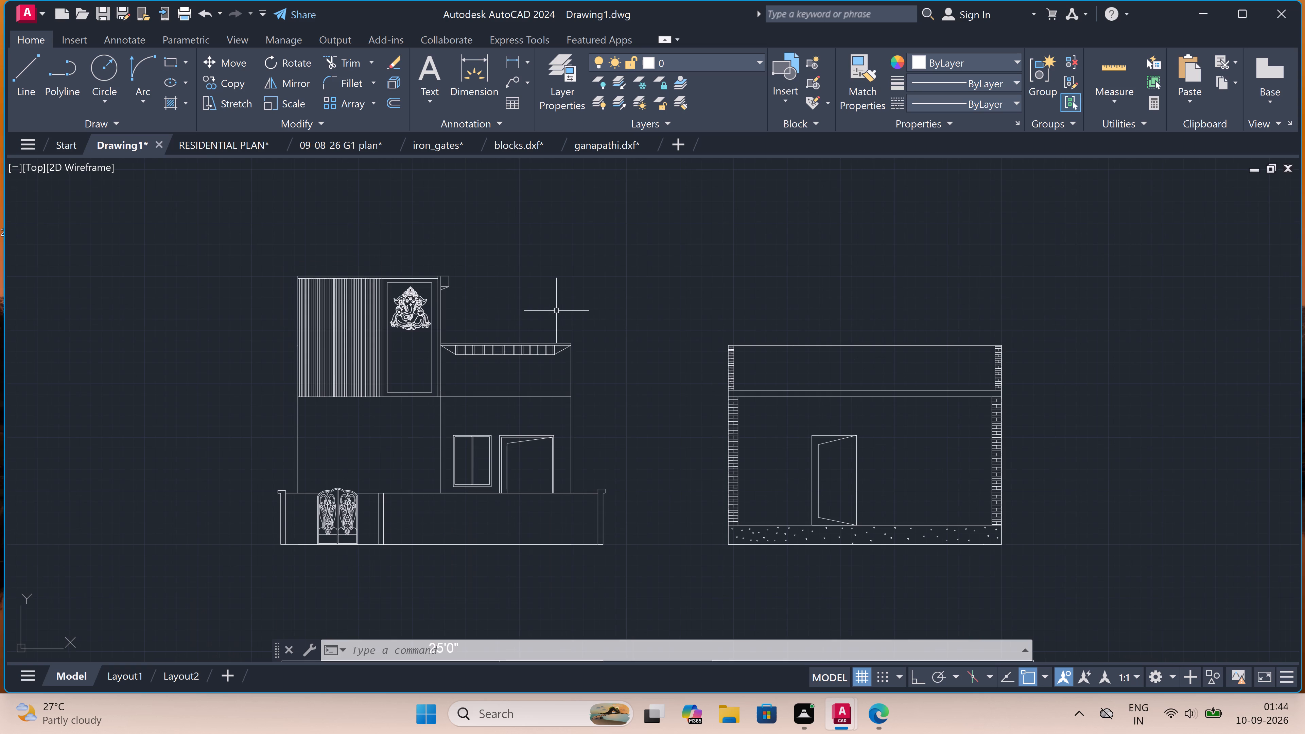
Draw a side projection on the front elevation: about 1'-5" outward from the slab line's right end, up to roof level, and back to the roof corner.
scroll(595, 367, up, 2)
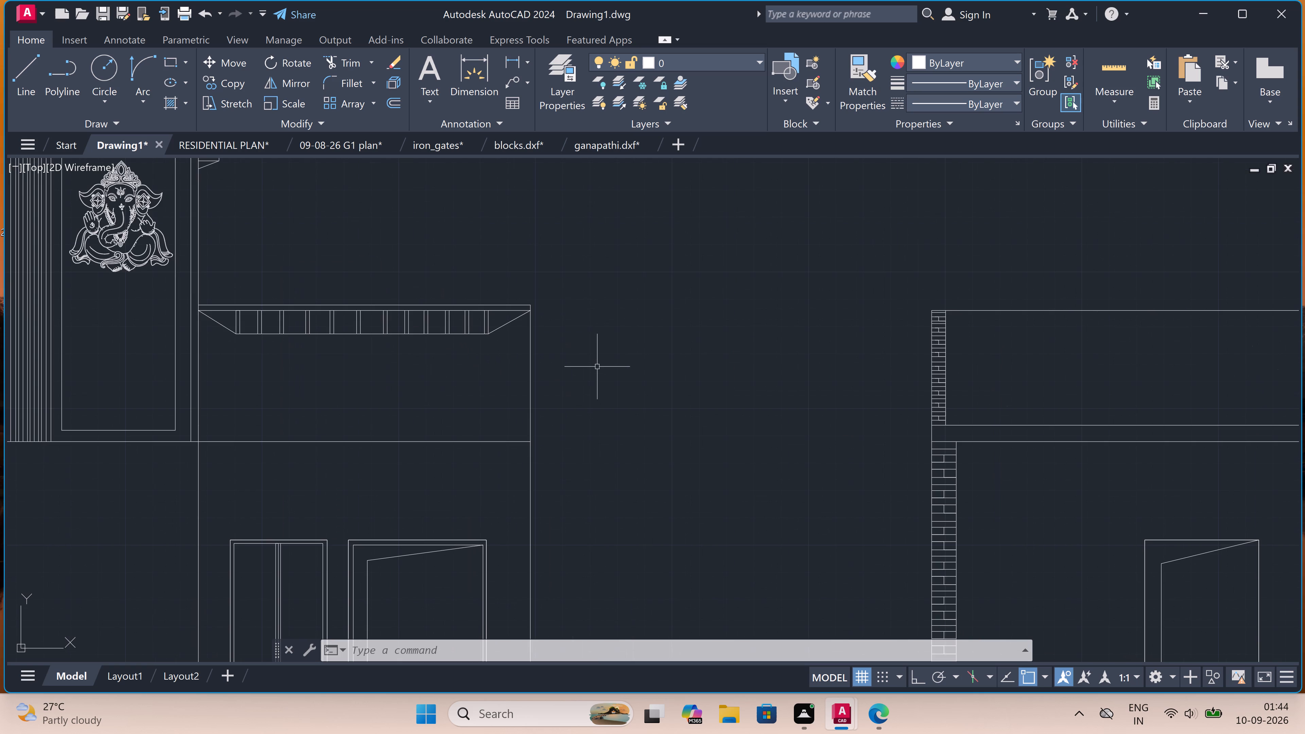
text(l)
key(space)
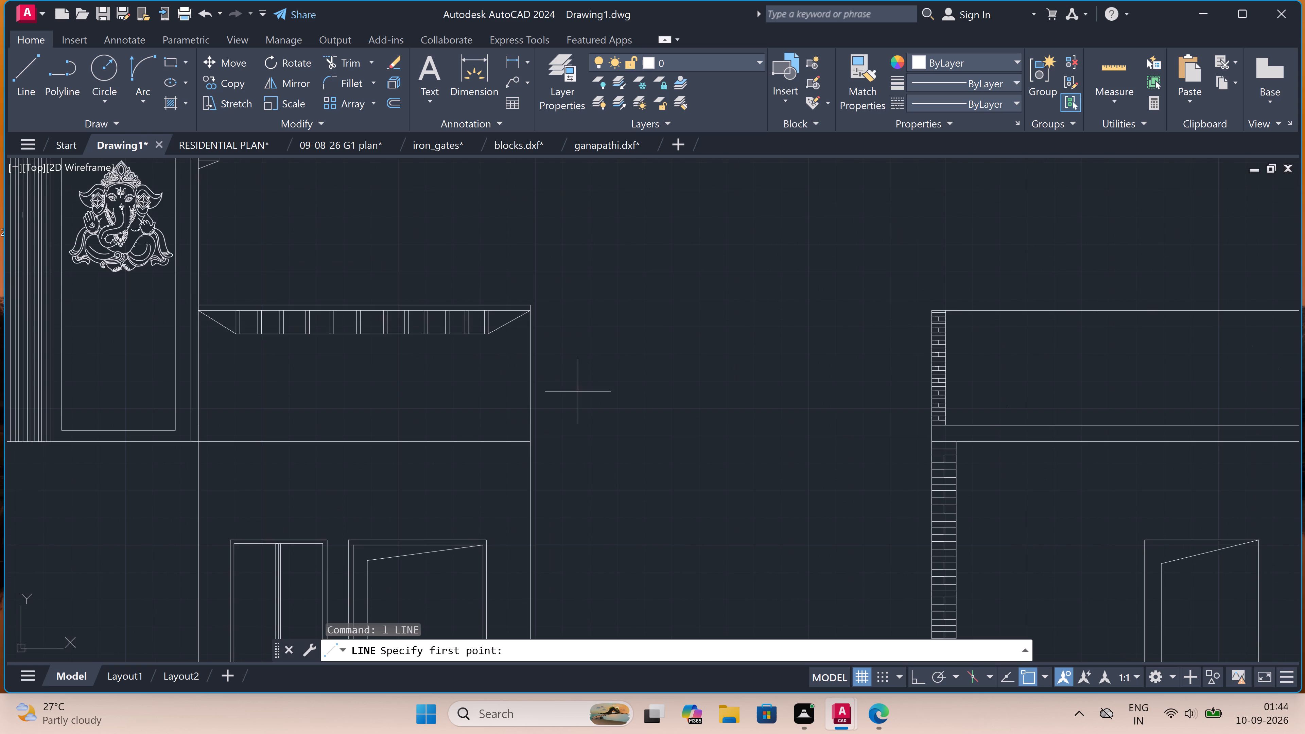
click(528, 439)
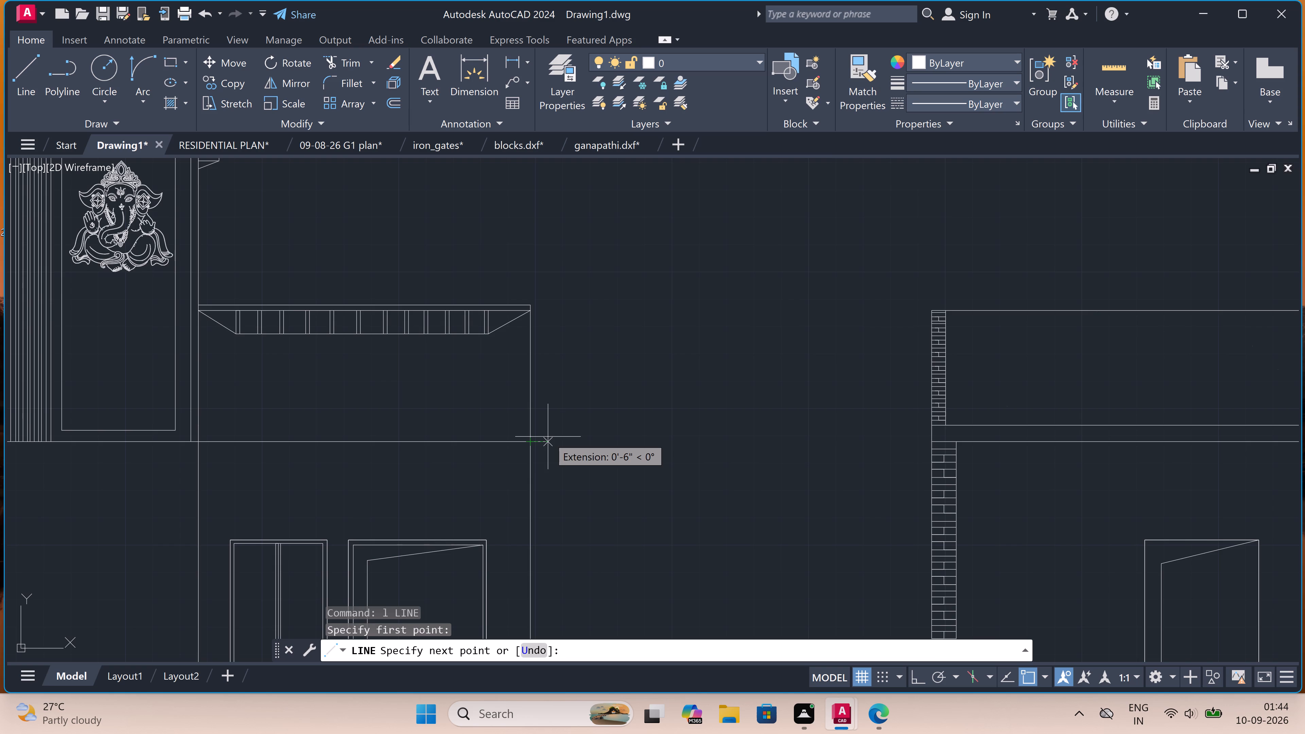
scroll(550, 432, down, 3)
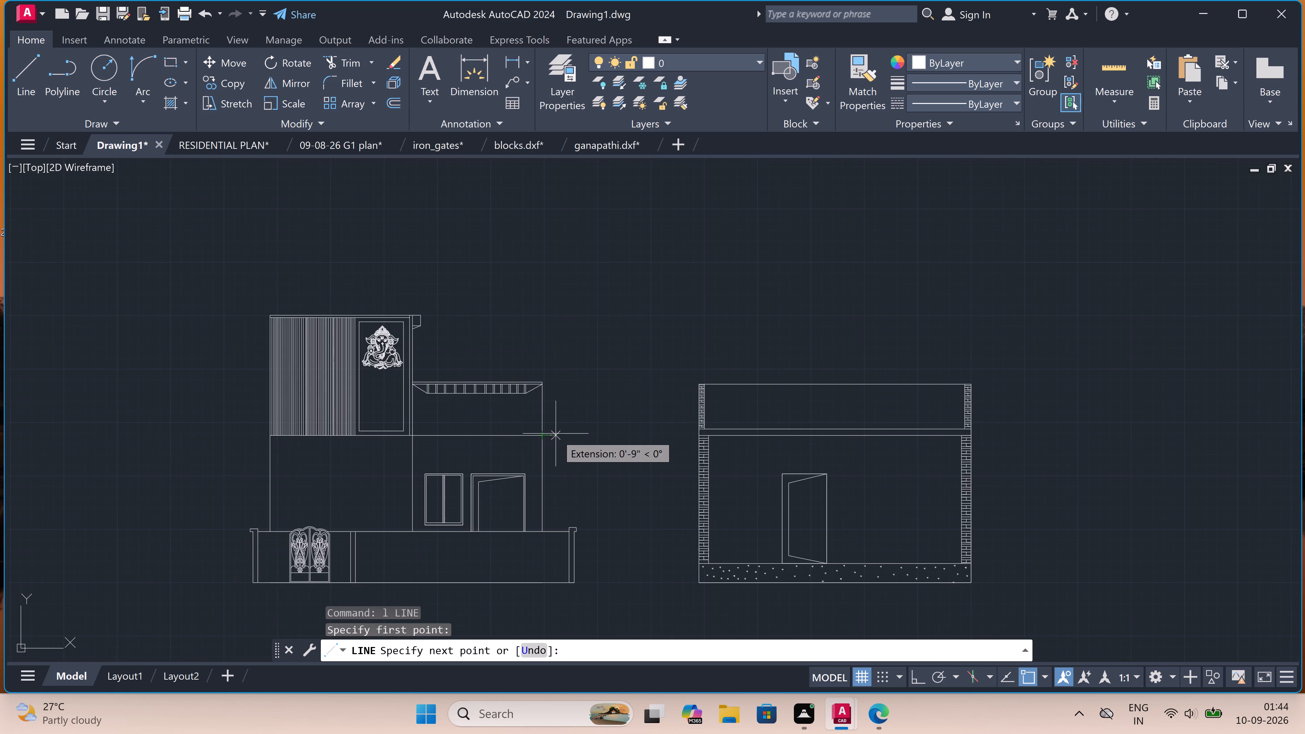
scroll(556, 434, up, 2)
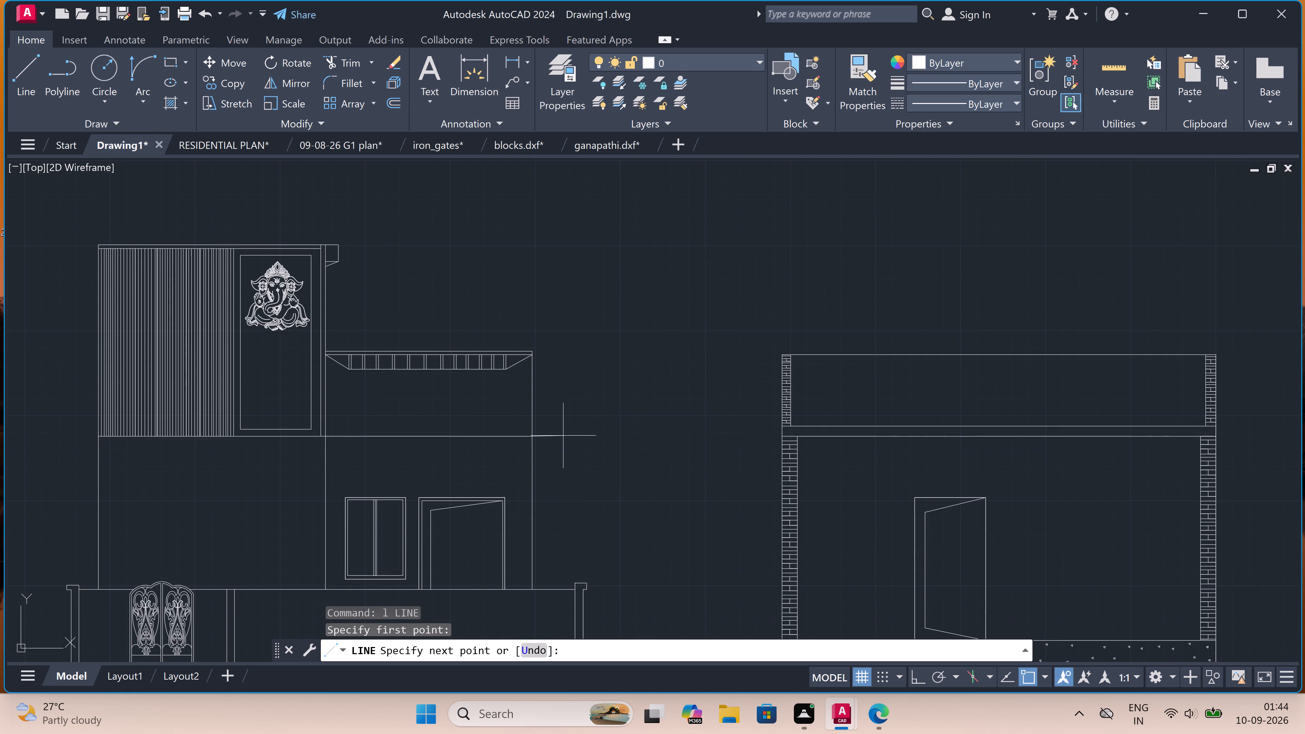
click(563, 436)
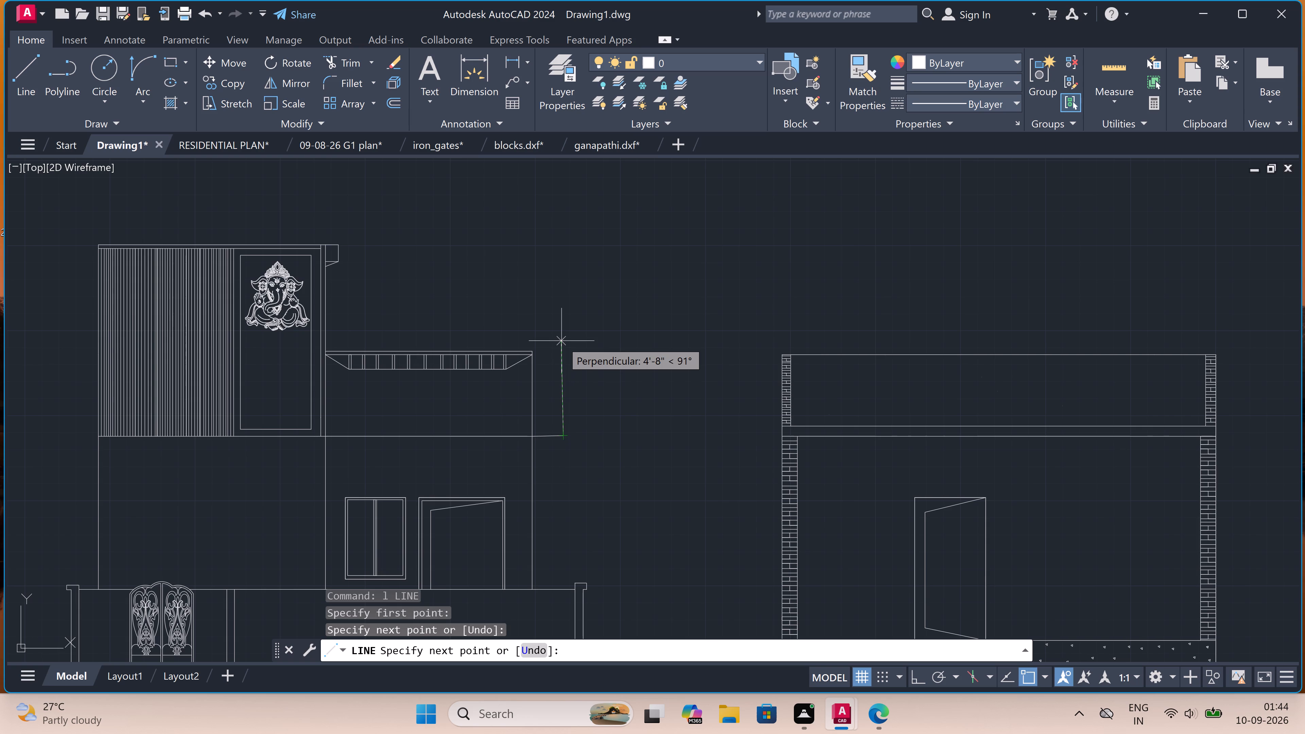
key(F8)
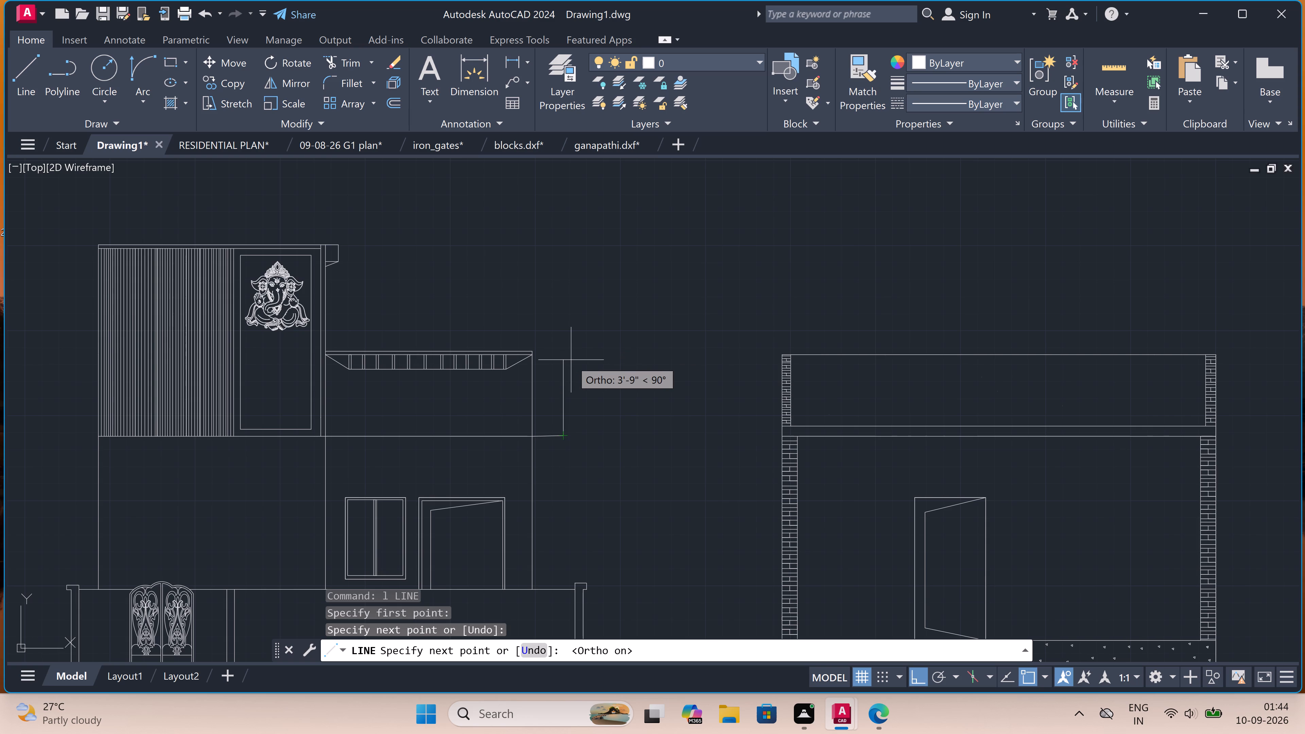
key(ctrl+z)
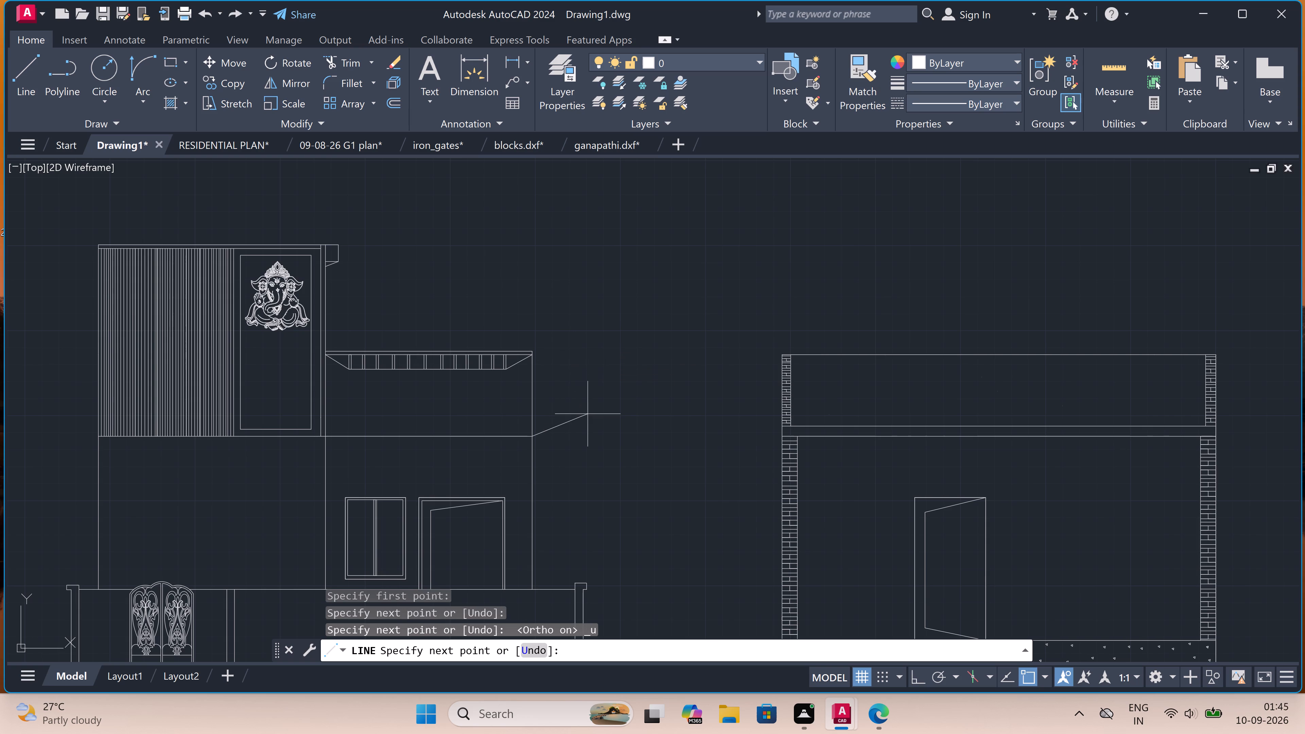
key(F8)
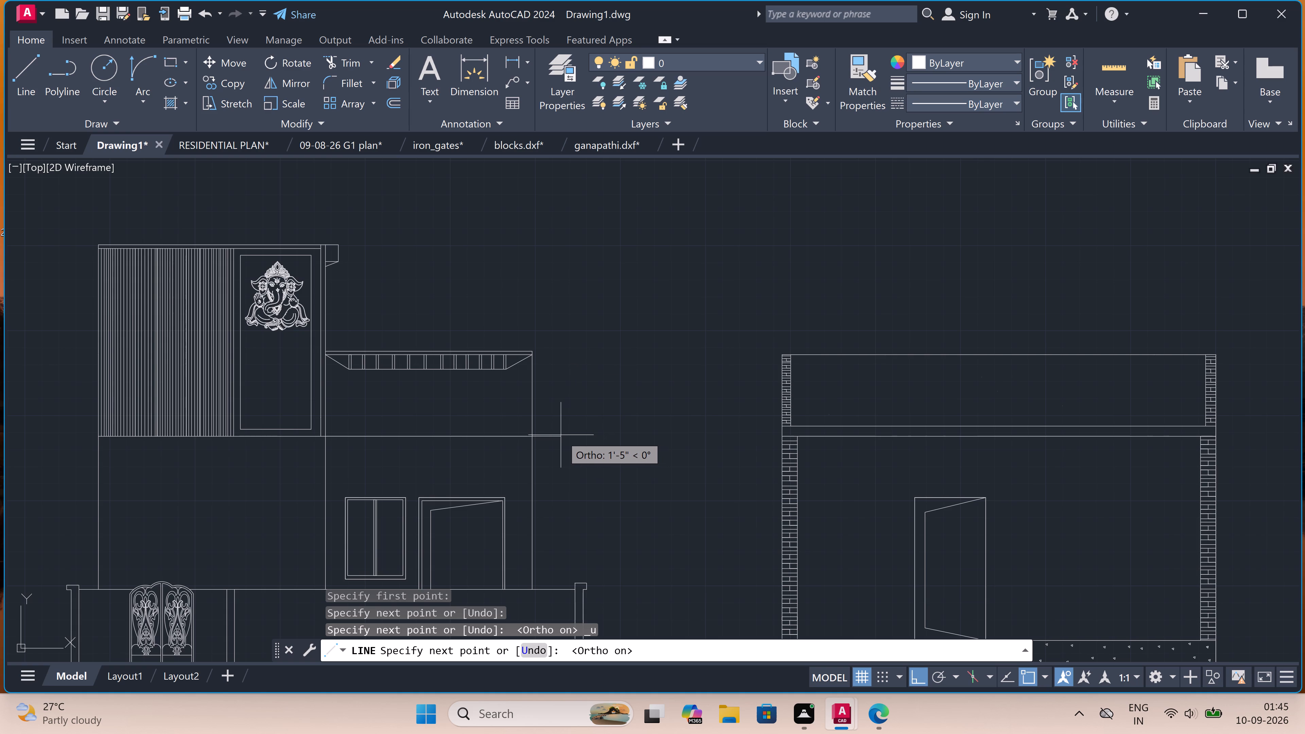
click(561, 435)
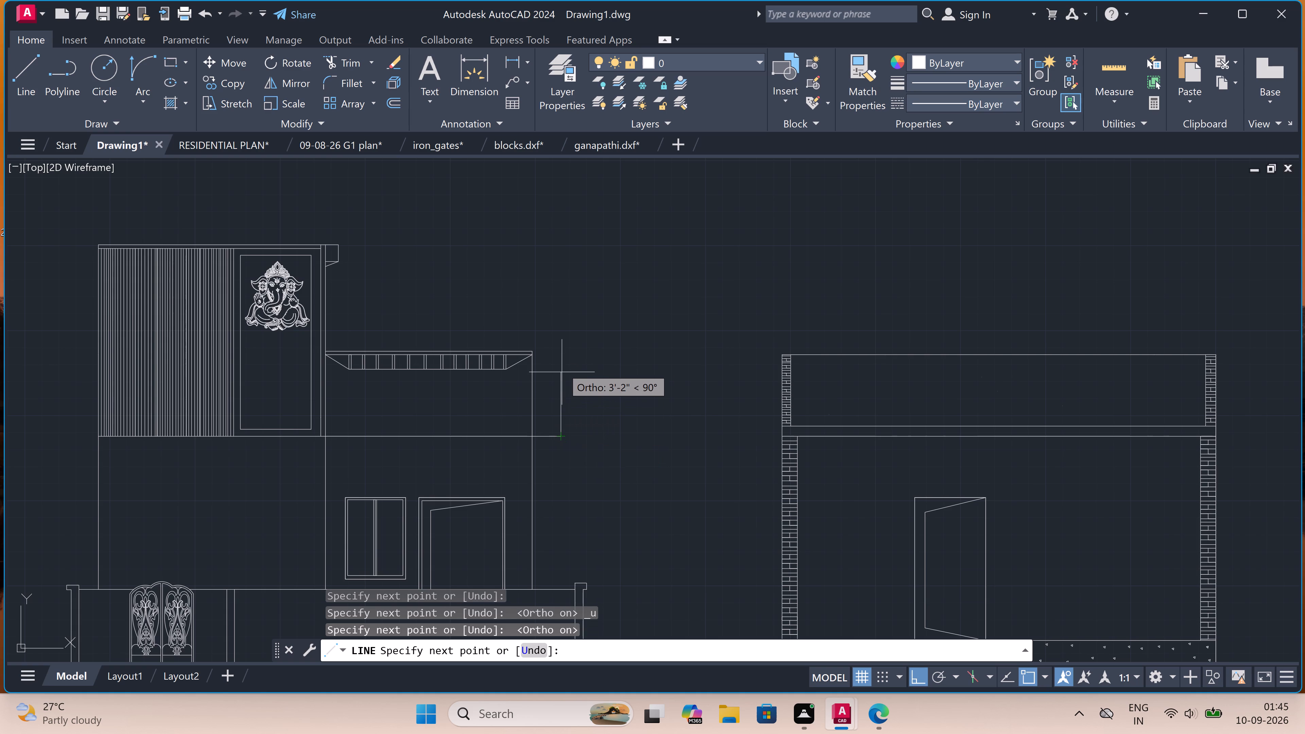
scroll(556, 348, up, 3)
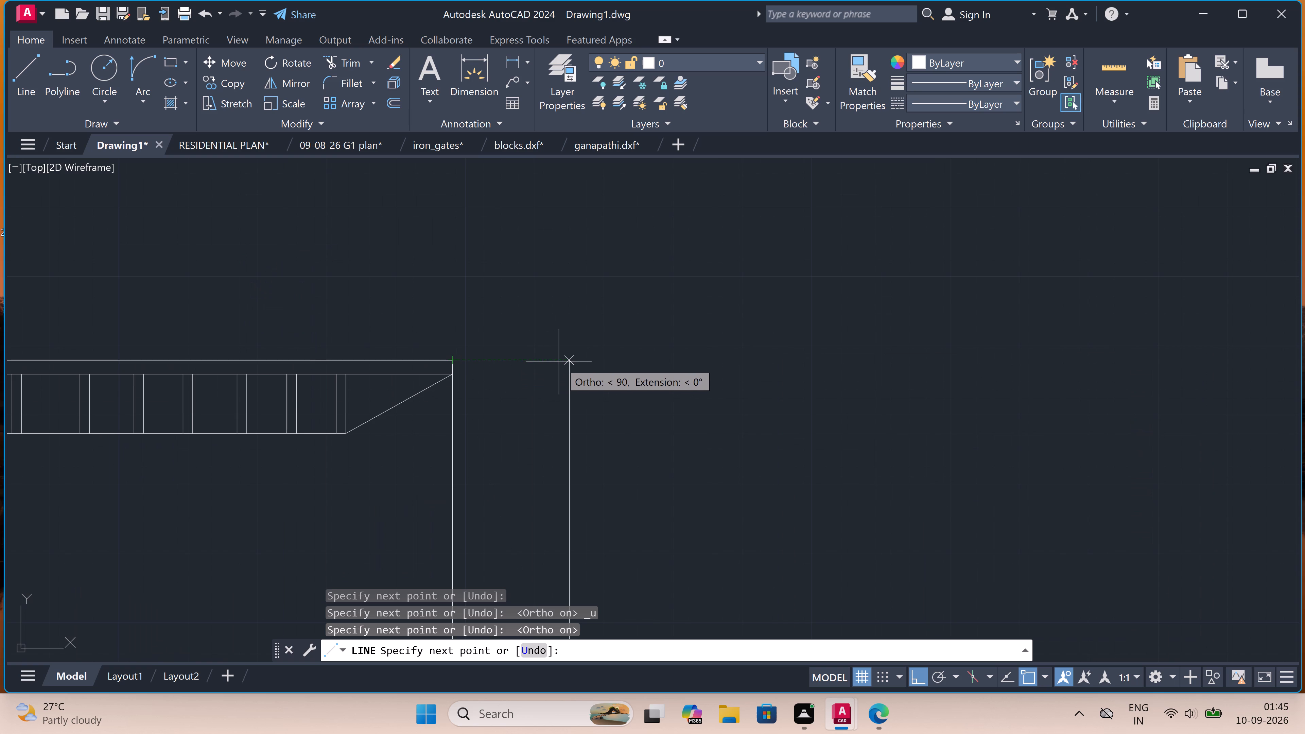
click(568, 359)
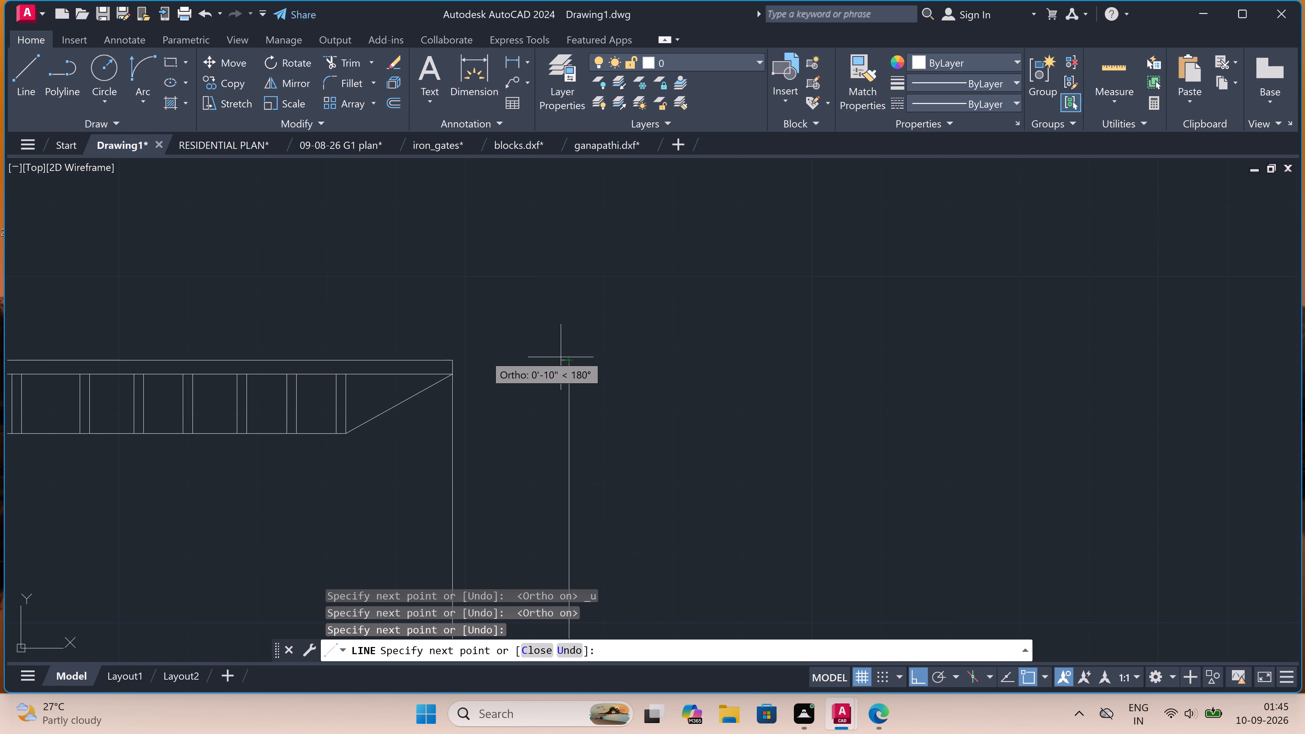
click(453, 361)
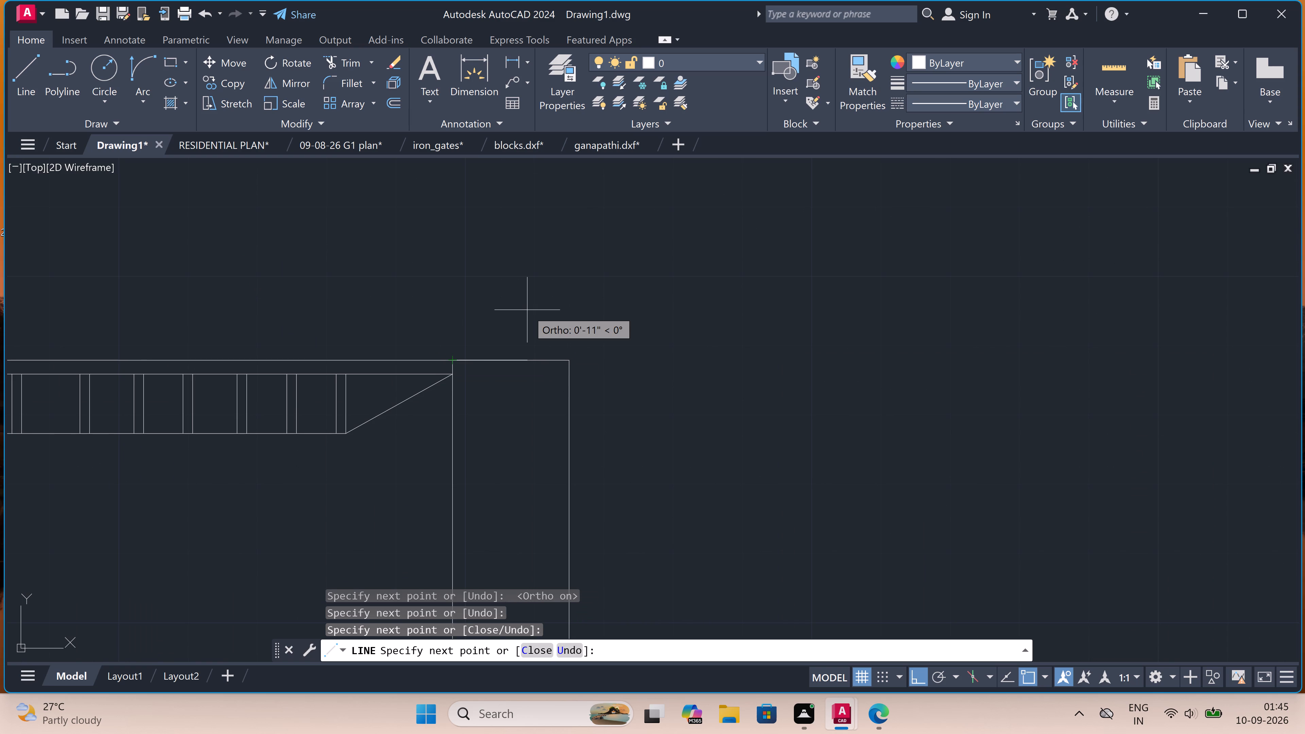
key(Escape)
Draw a sloping line from the new projection's lower outer corner down to the elevation's right wall line.
scroll(527, 310, down, 3)
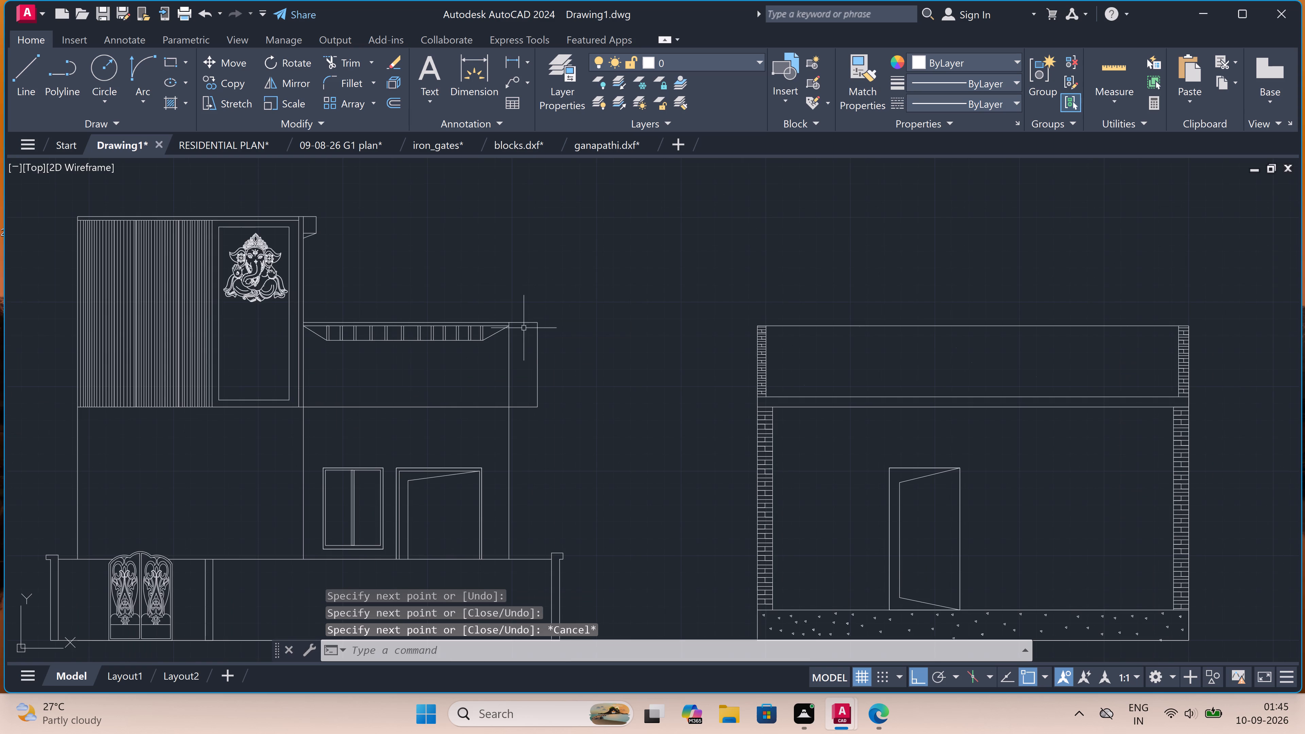
scroll(533, 427, up, 2)
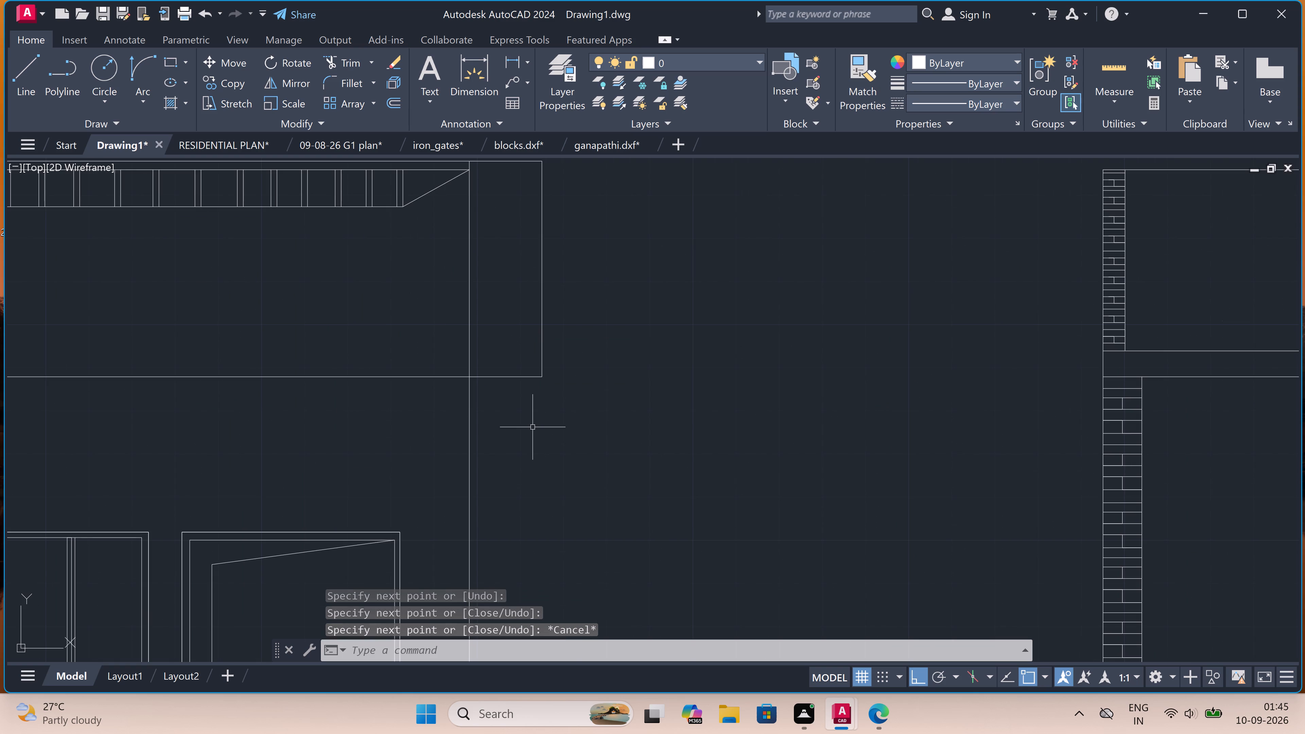
key(l)
key(space)
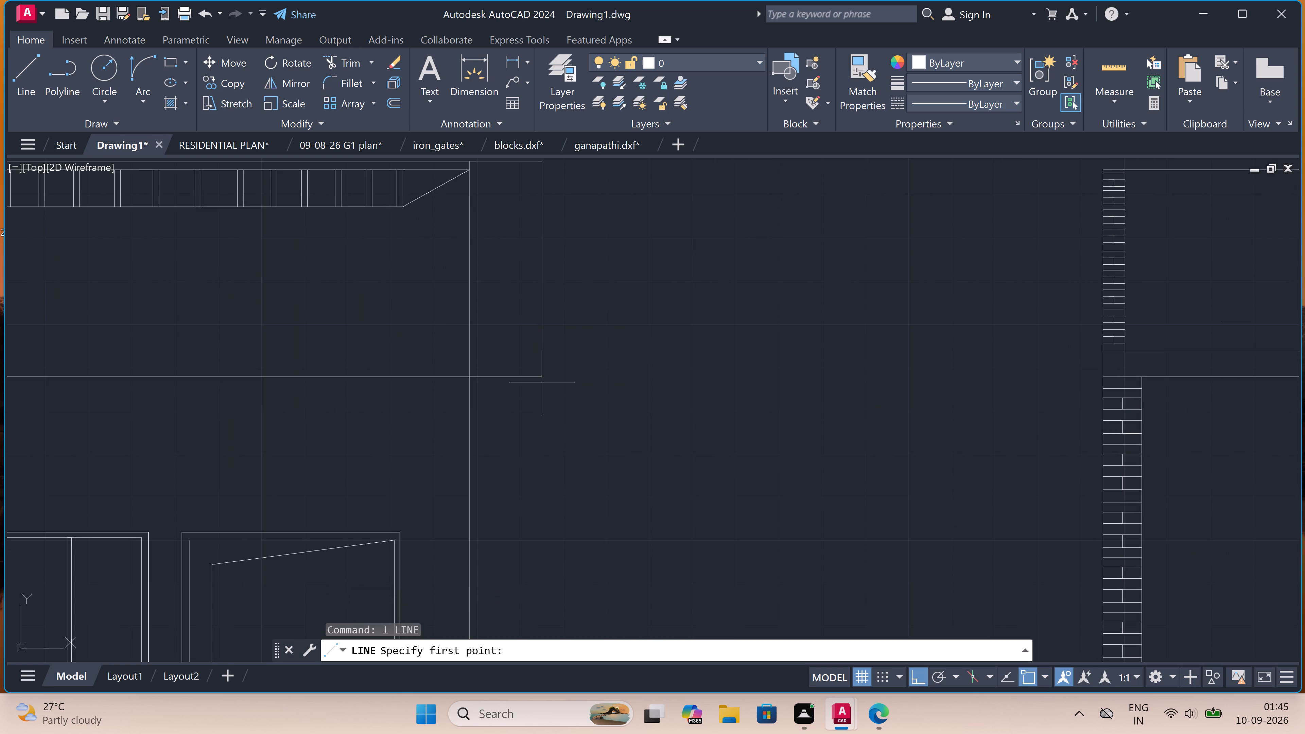
drag(544, 372, 538, 378)
drag(535, 382, 530, 384)
key(F8)
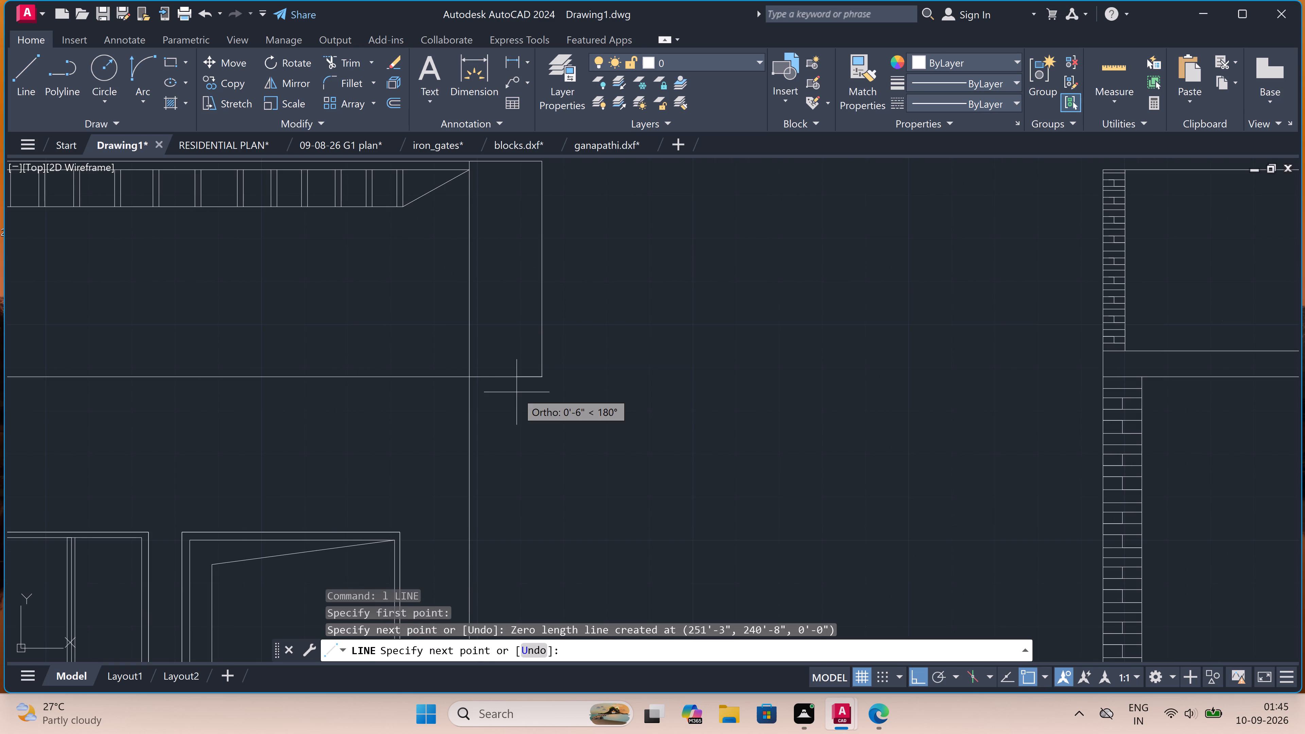
click(470, 416)
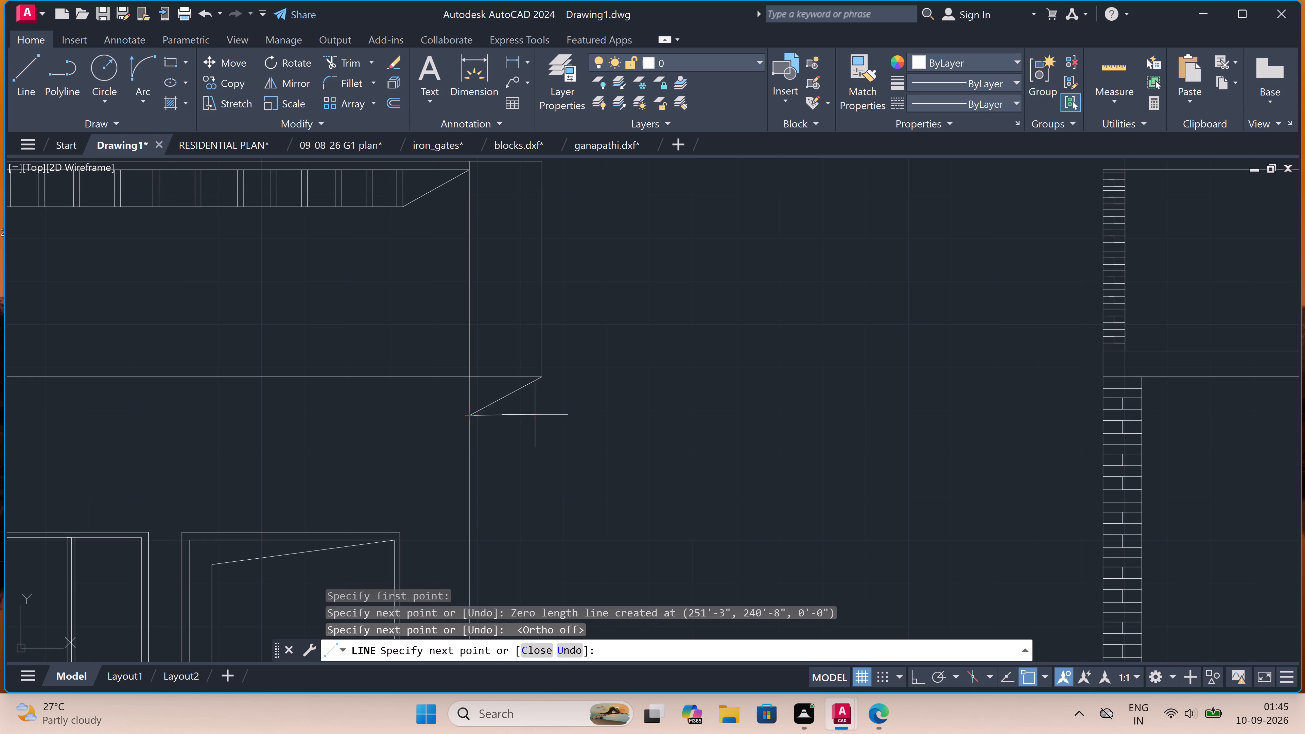
key(Escape)
Trim the right wall line out of the new projection, from the slab line up to the roof's top edge.
scroll(569, 415, down, 3)
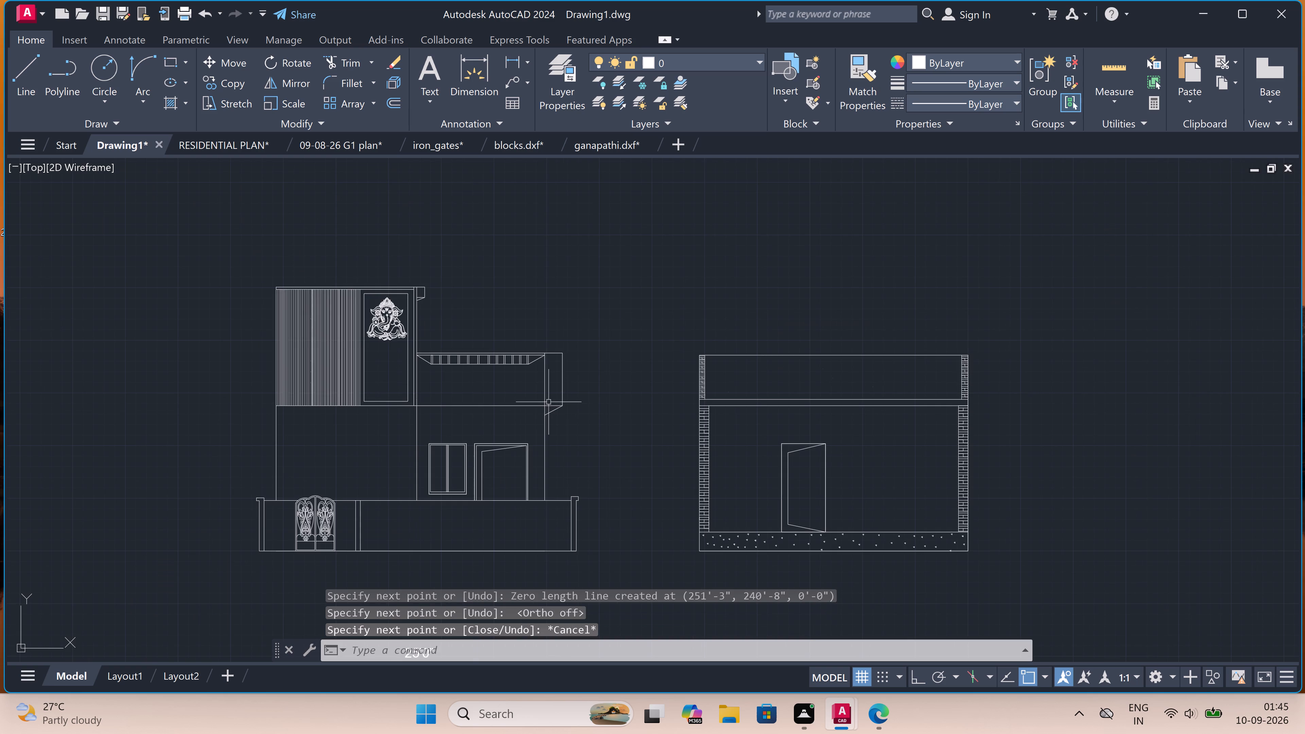
scroll(543, 379, up, 3)
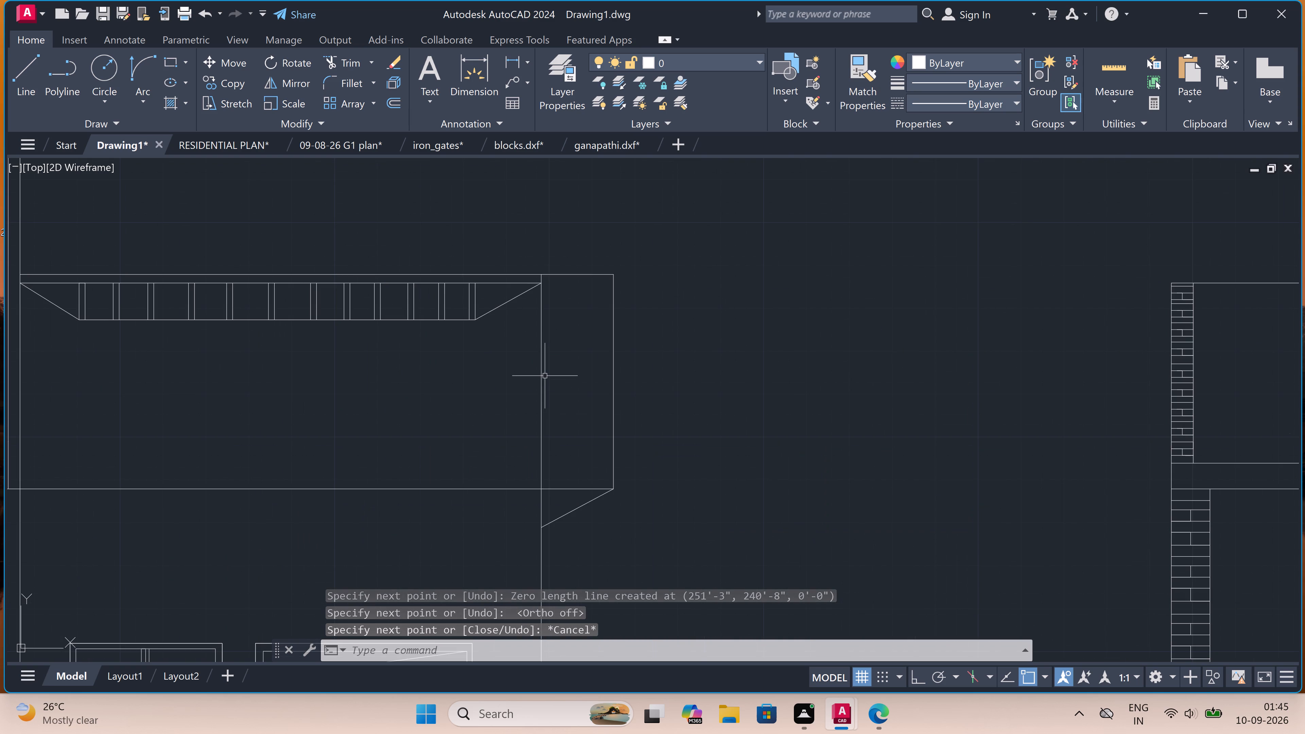
text(tr)
key(space)
drag(545, 376, 526, 375)
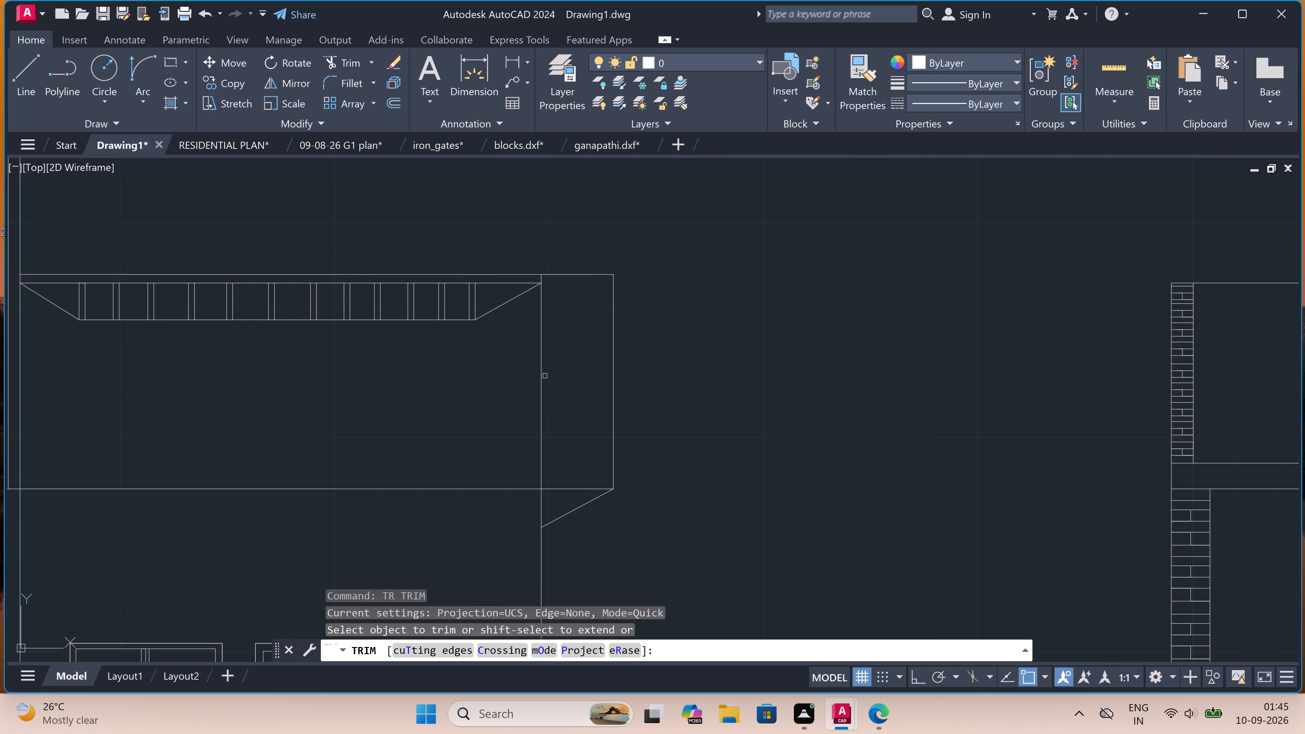
drag(506, 375, 512, 373)
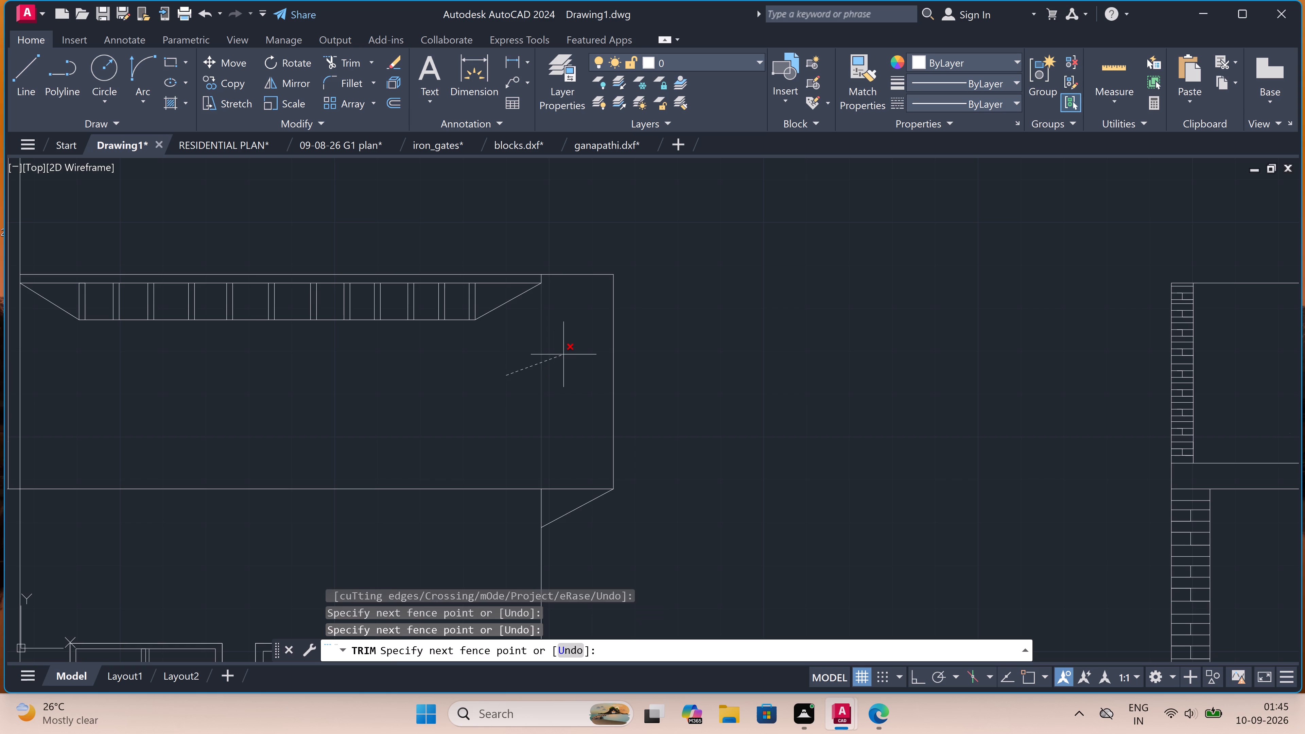
click(563, 354)
scroll(563, 354, down, 2)
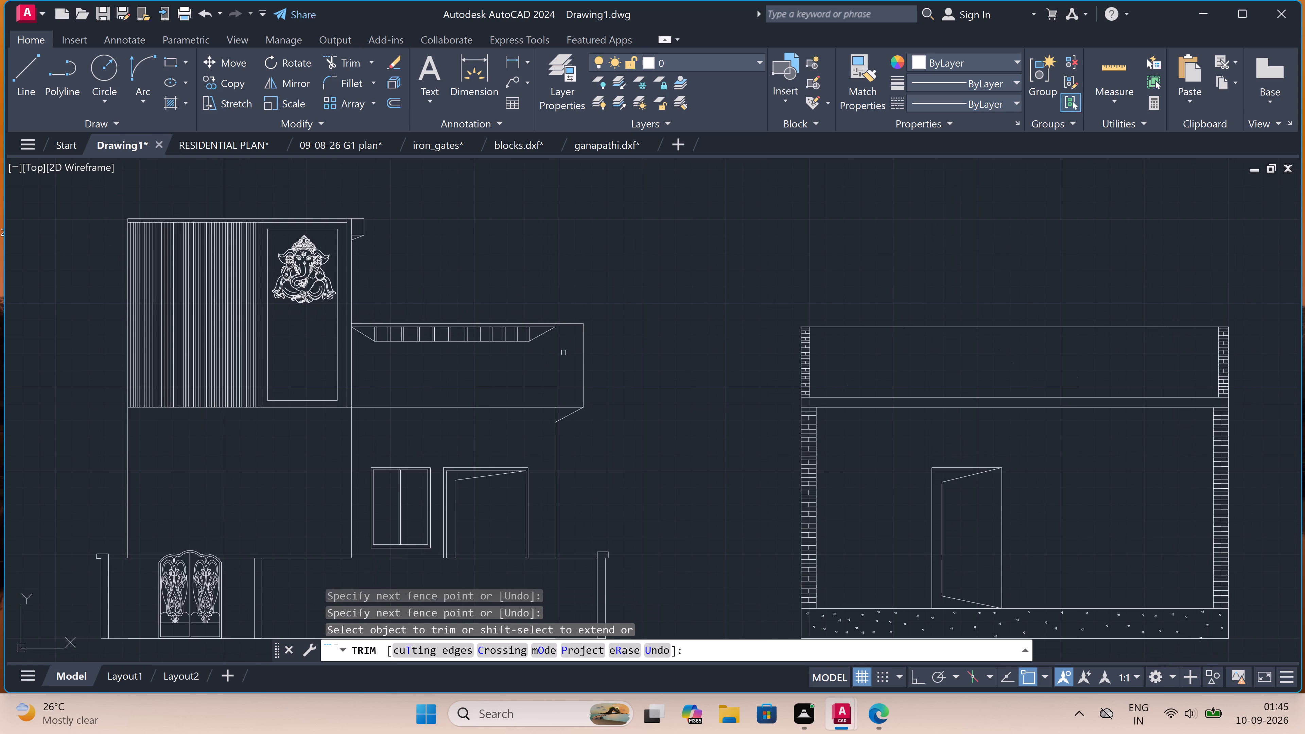
scroll(557, 319, up, 5)
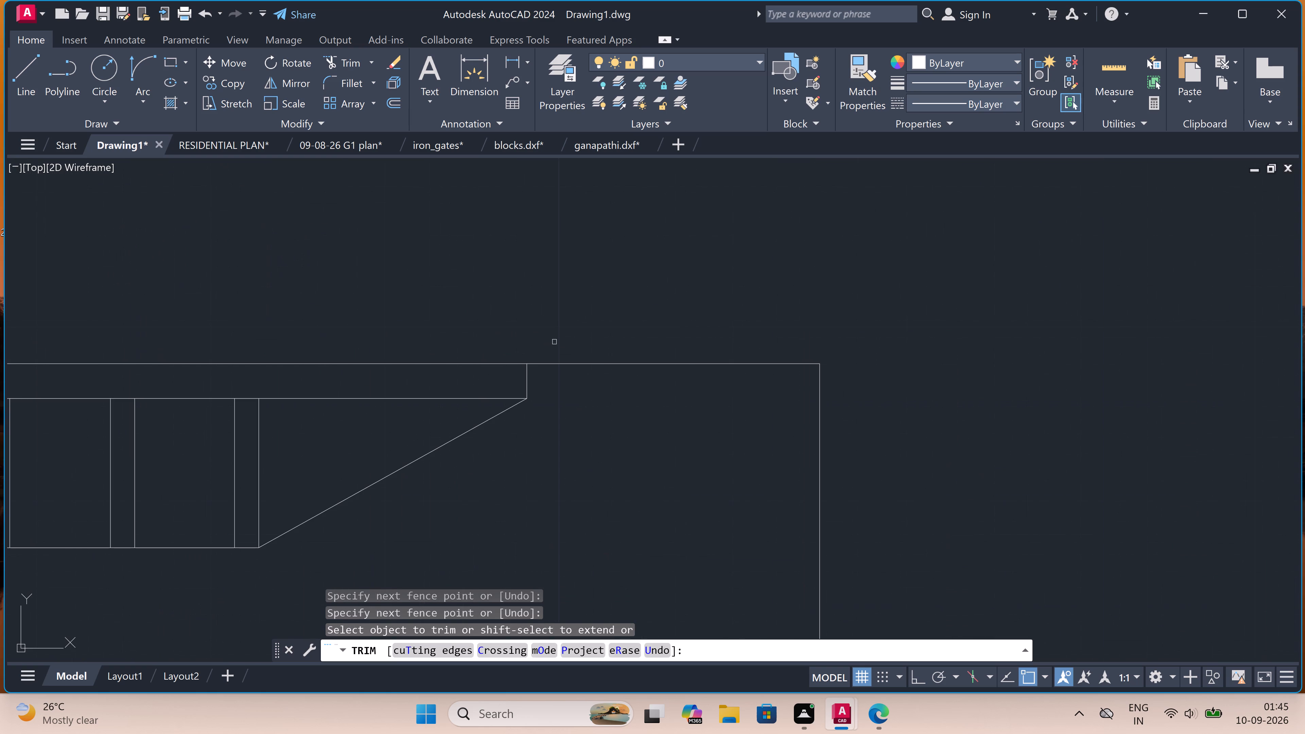
click(525, 380)
key(Escape)
Delete the sloping line at the right end of the slatted band below the roof edge.
click(487, 419)
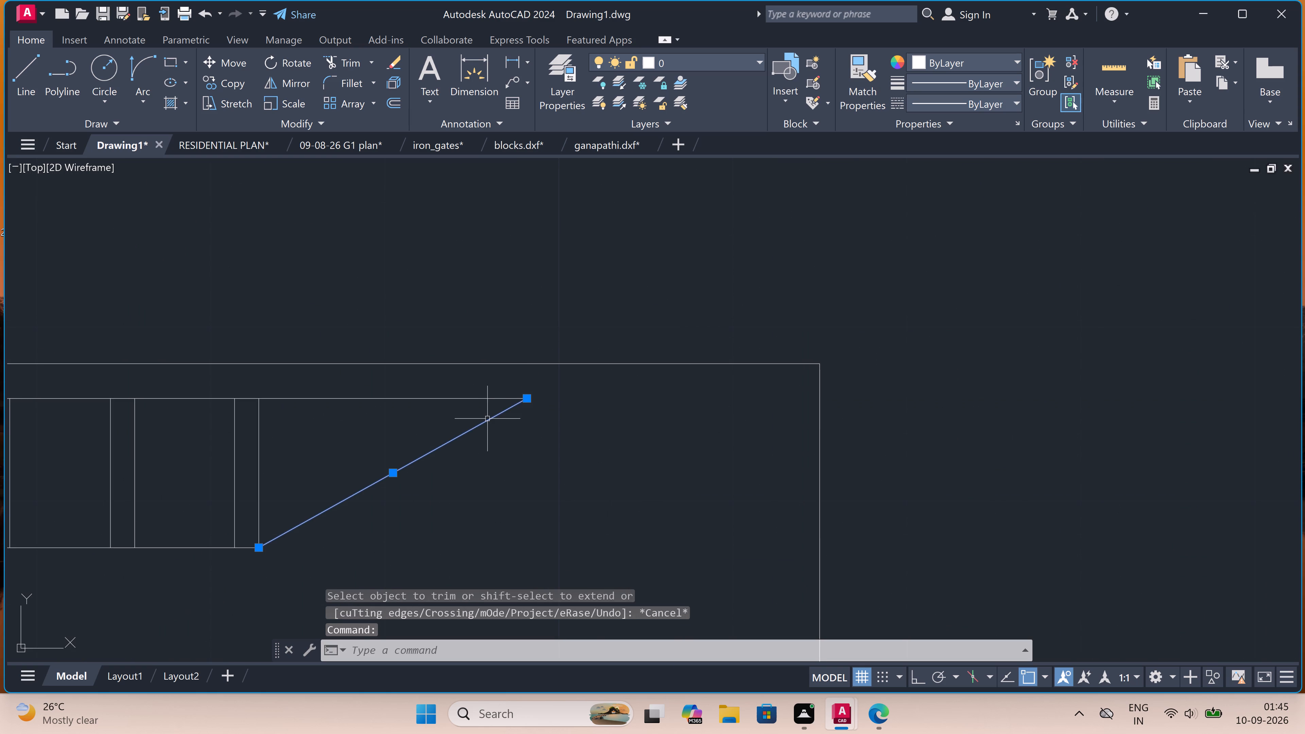
key(Delete)
Draw a horizontal line extending the roof band's lower edge from its right end to the projection's outer vertical line.
text(l)
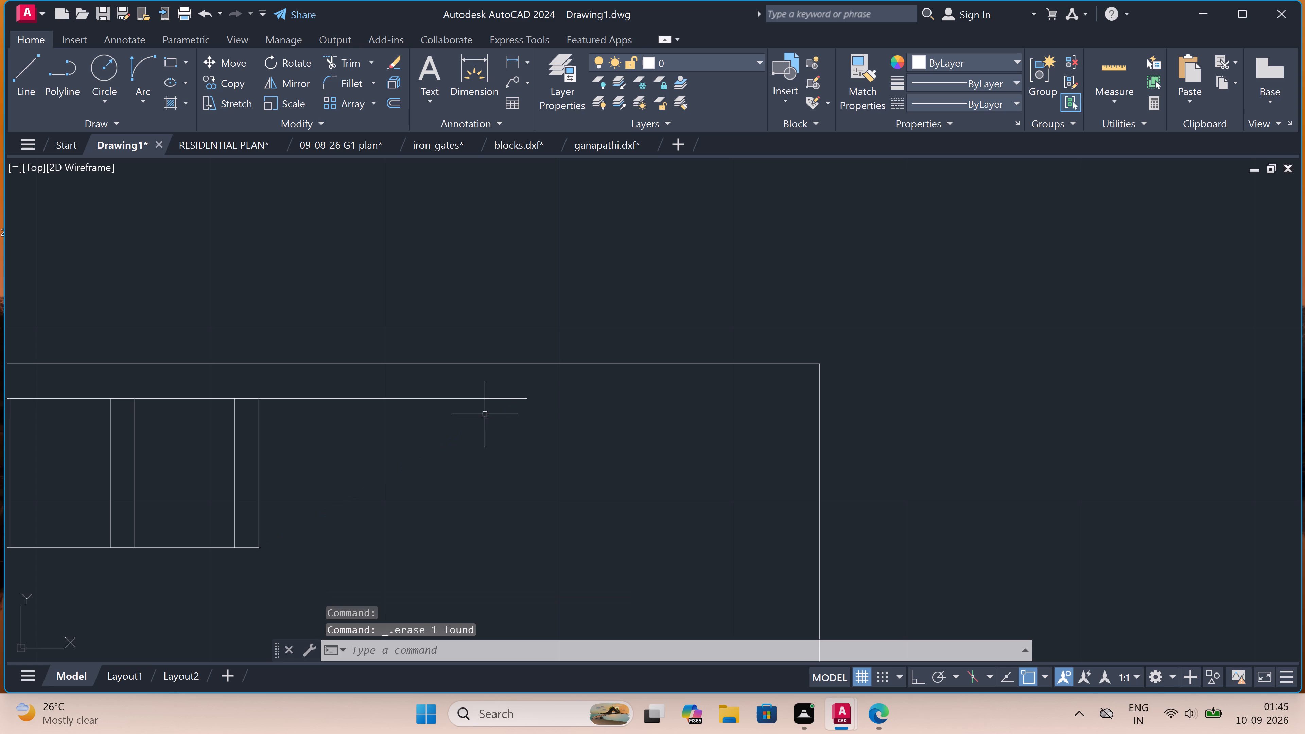
key(space)
scroll(485, 415, down, 2)
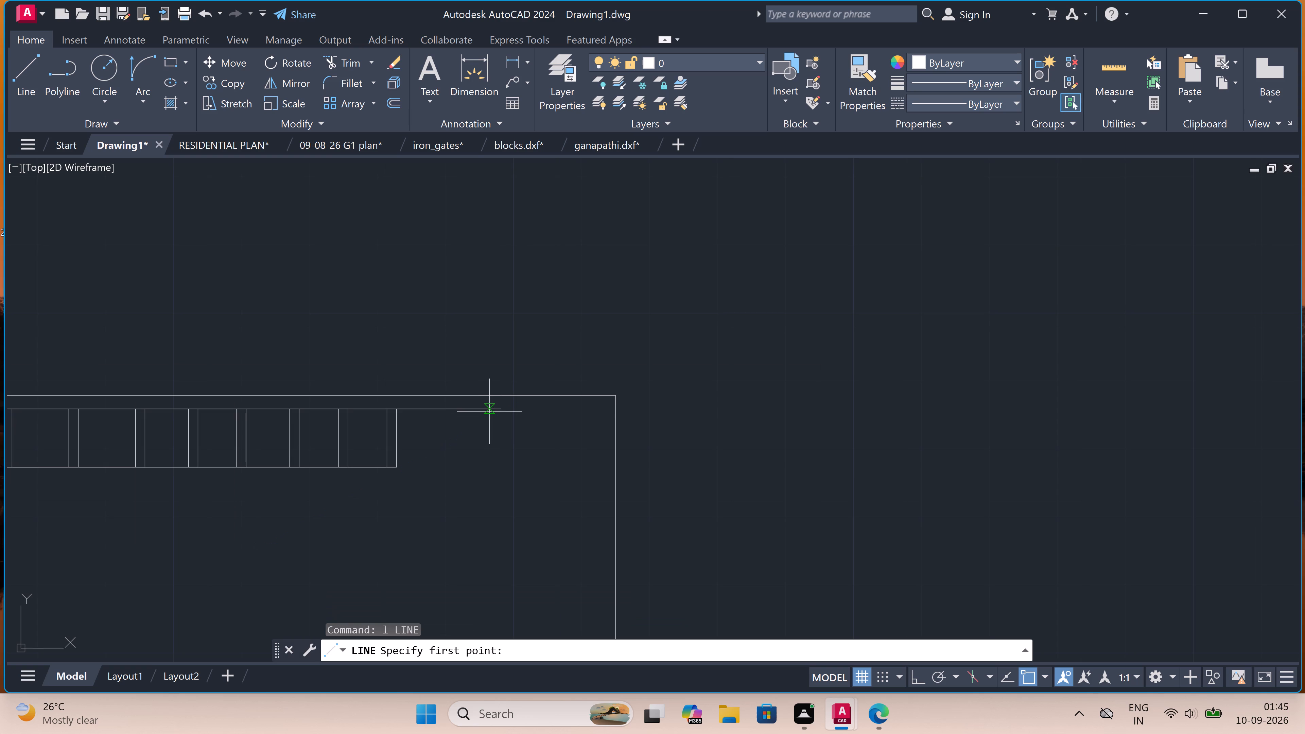
drag(497, 408, 501, 407)
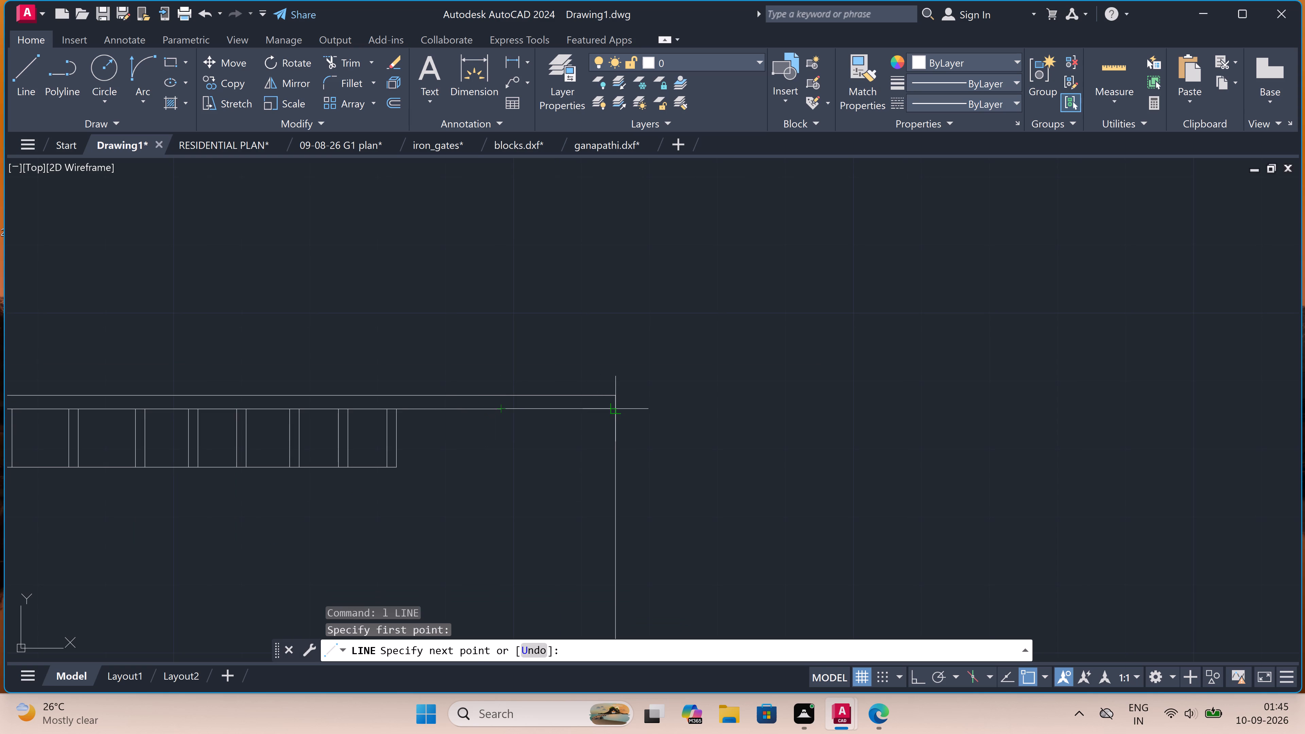
click(613, 410)
key(Escape)
Trim away the right-hand slats below the roof edge and their bottom line, keeping the six leftmost slats.
scroll(554, 426, down, 2)
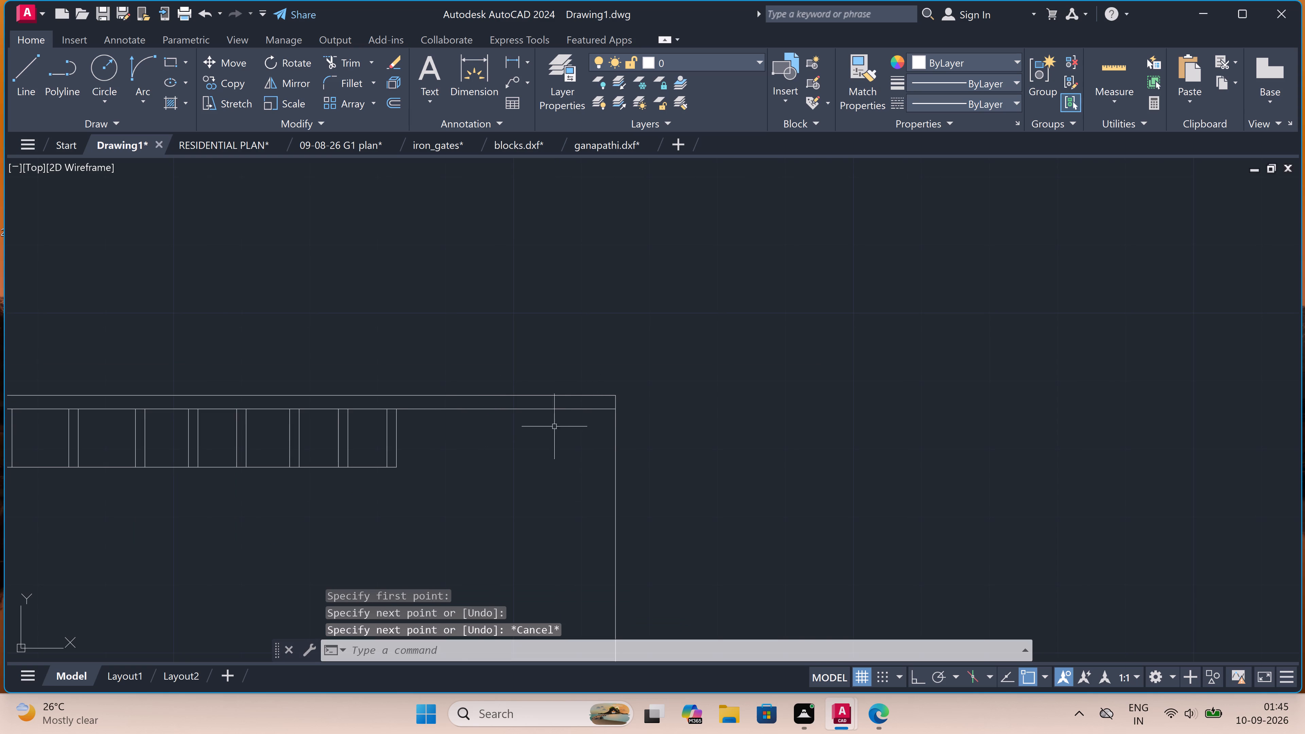
scroll(554, 426, down, 1)
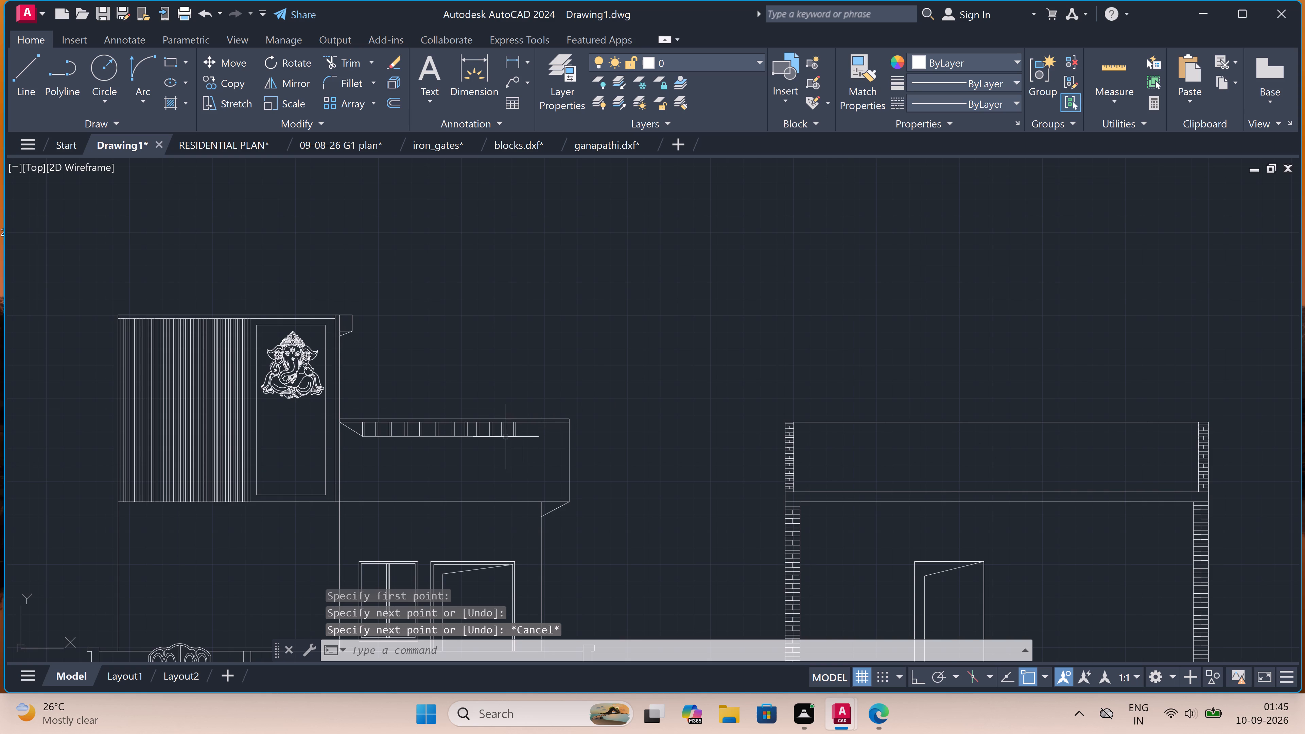
scroll(506, 437, up, 3)
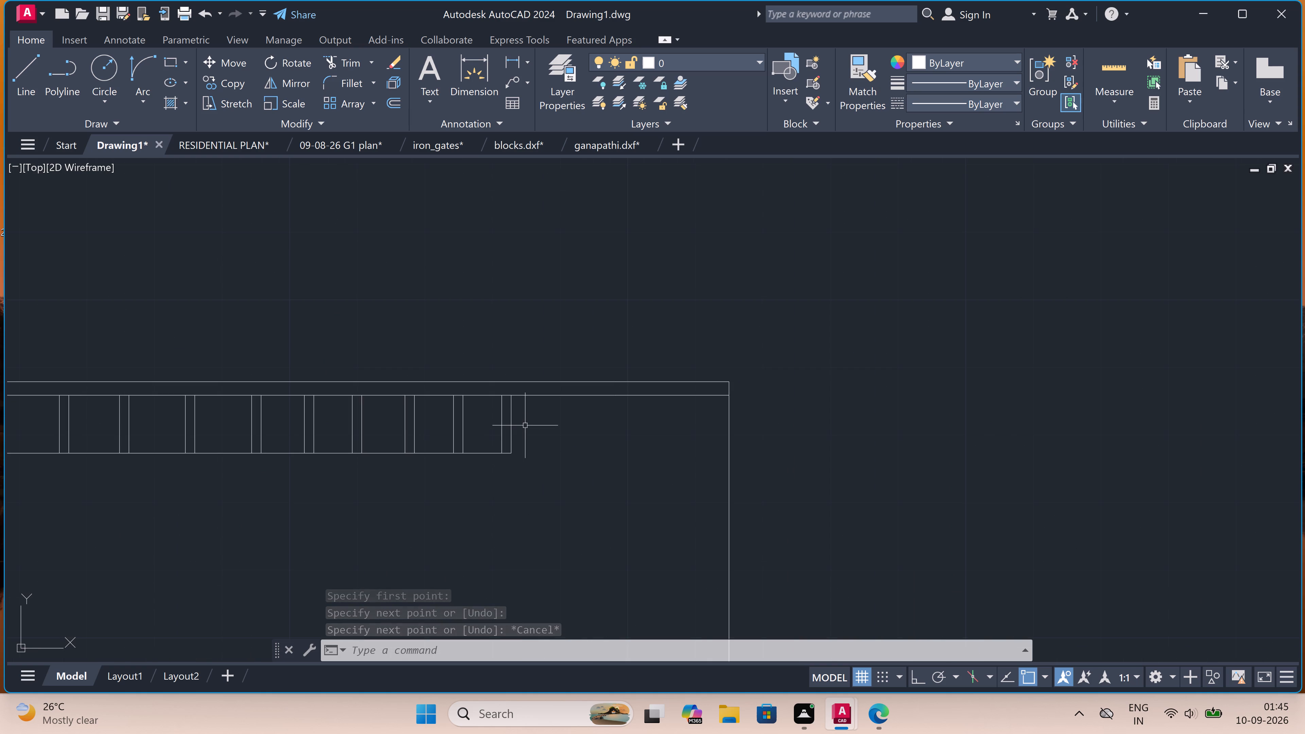
scroll(525, 425, down, 2)
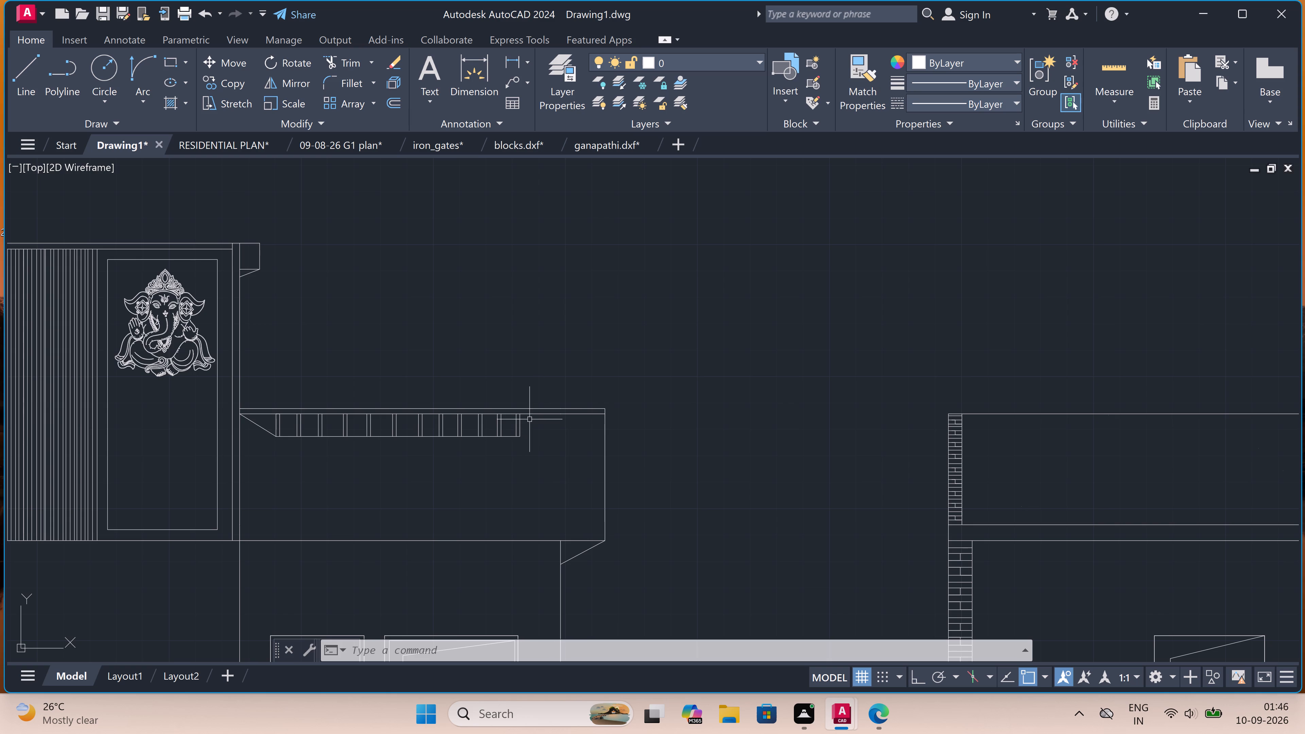
text(tr)
key(space)
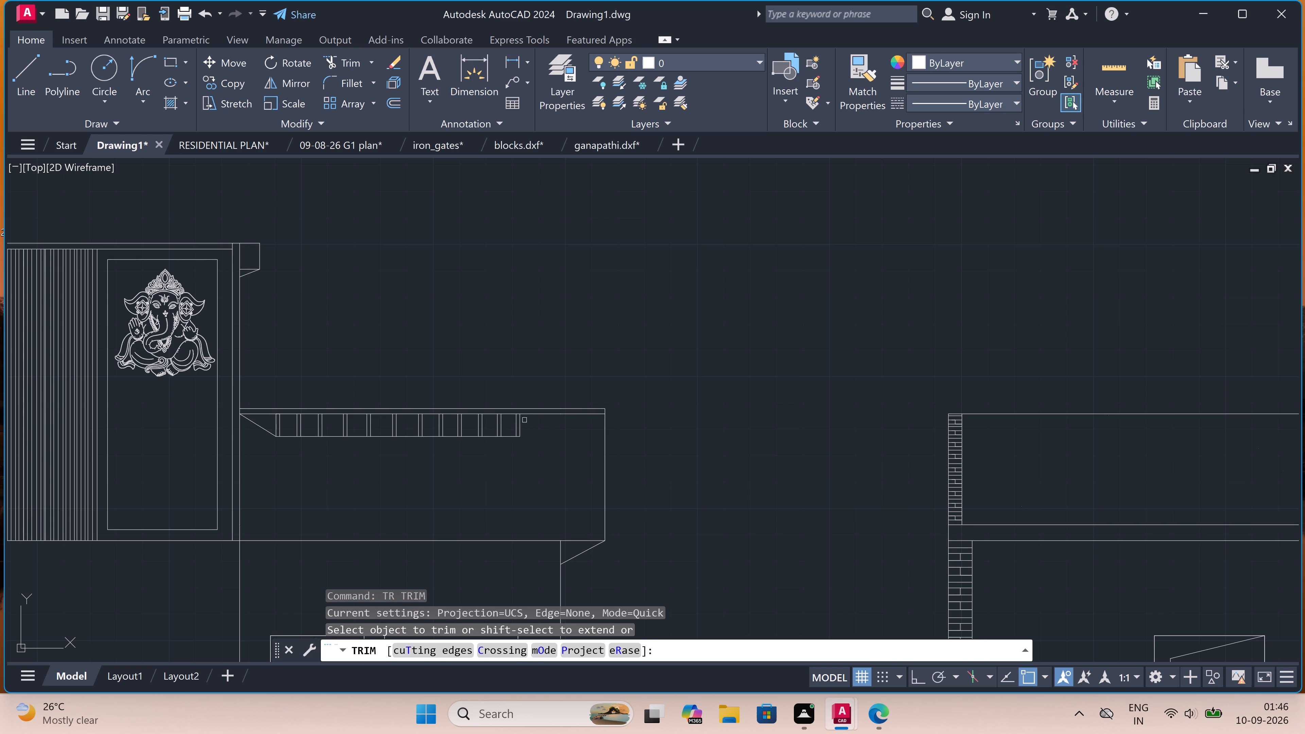
click(524, 420)
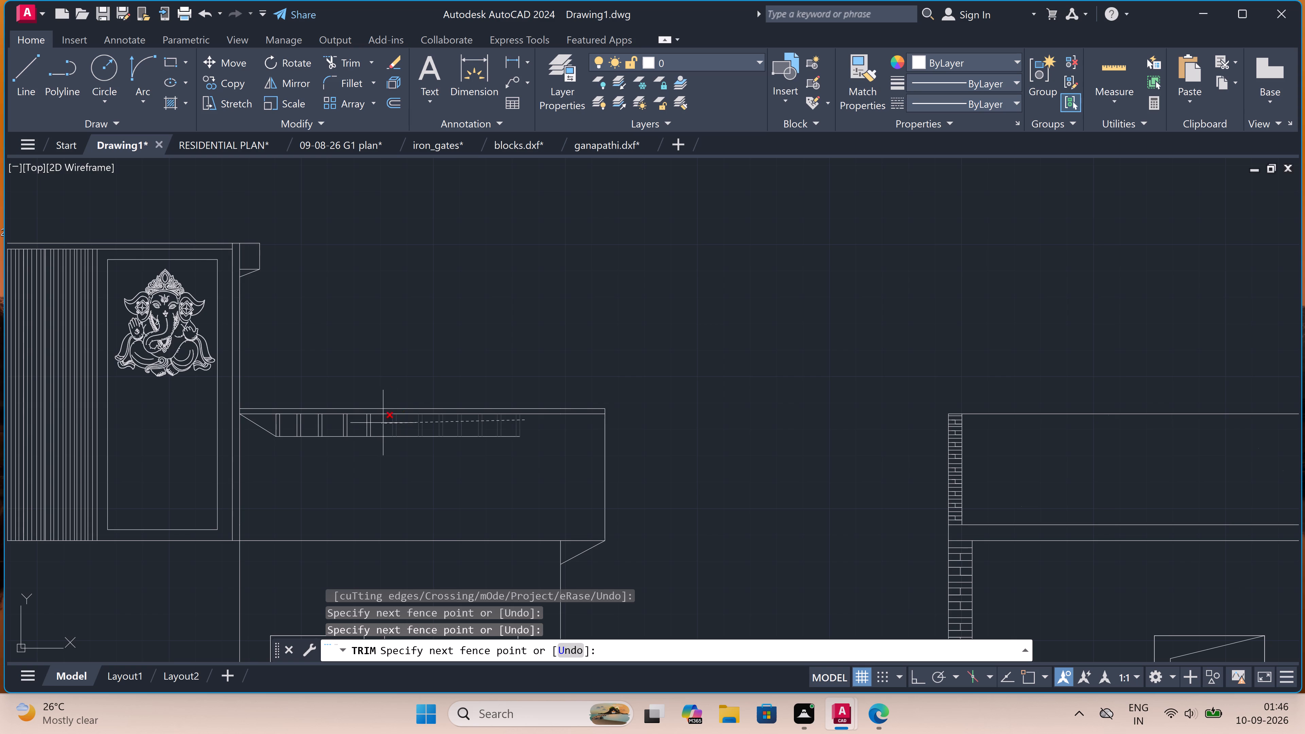
double_click(408, 424)
drag(409, 424, 432, 464)
drag(432, 464, 441, 473)
click(441, 473)
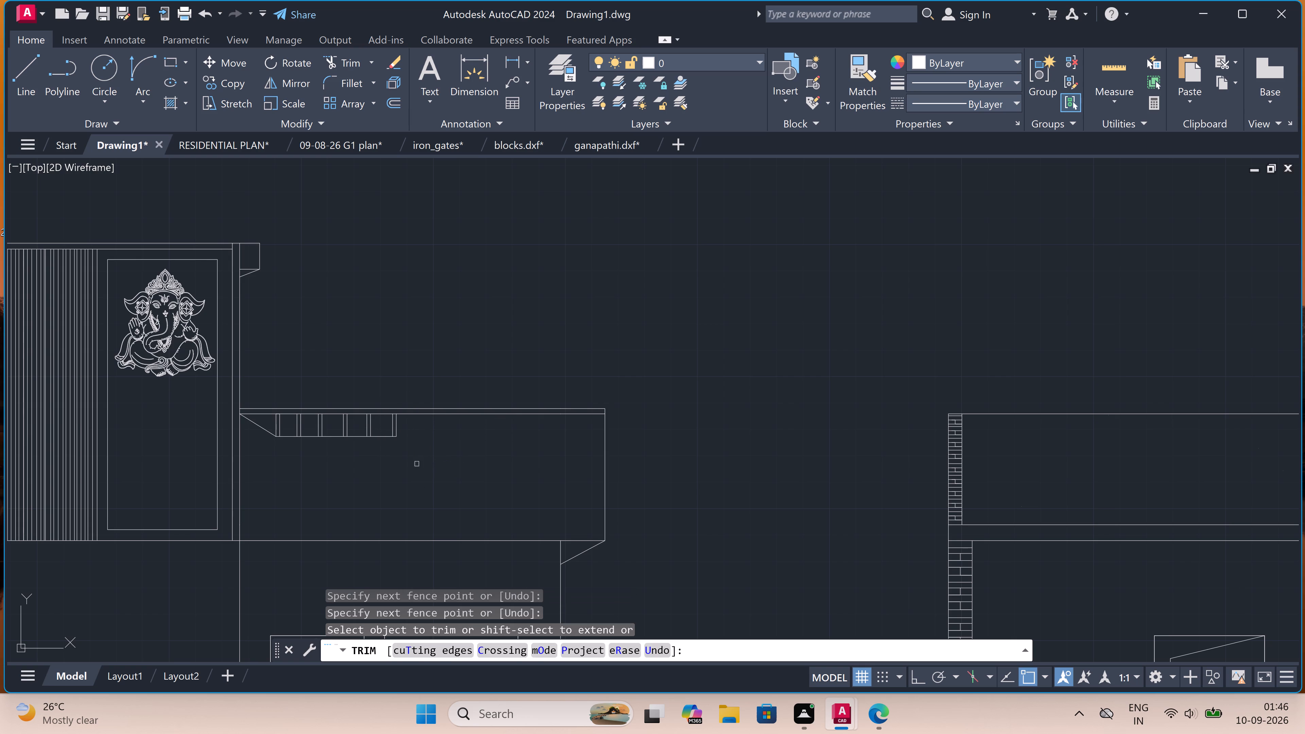
Trim away the sloping line at the left end of the slatted band.
double_click(263, 423)
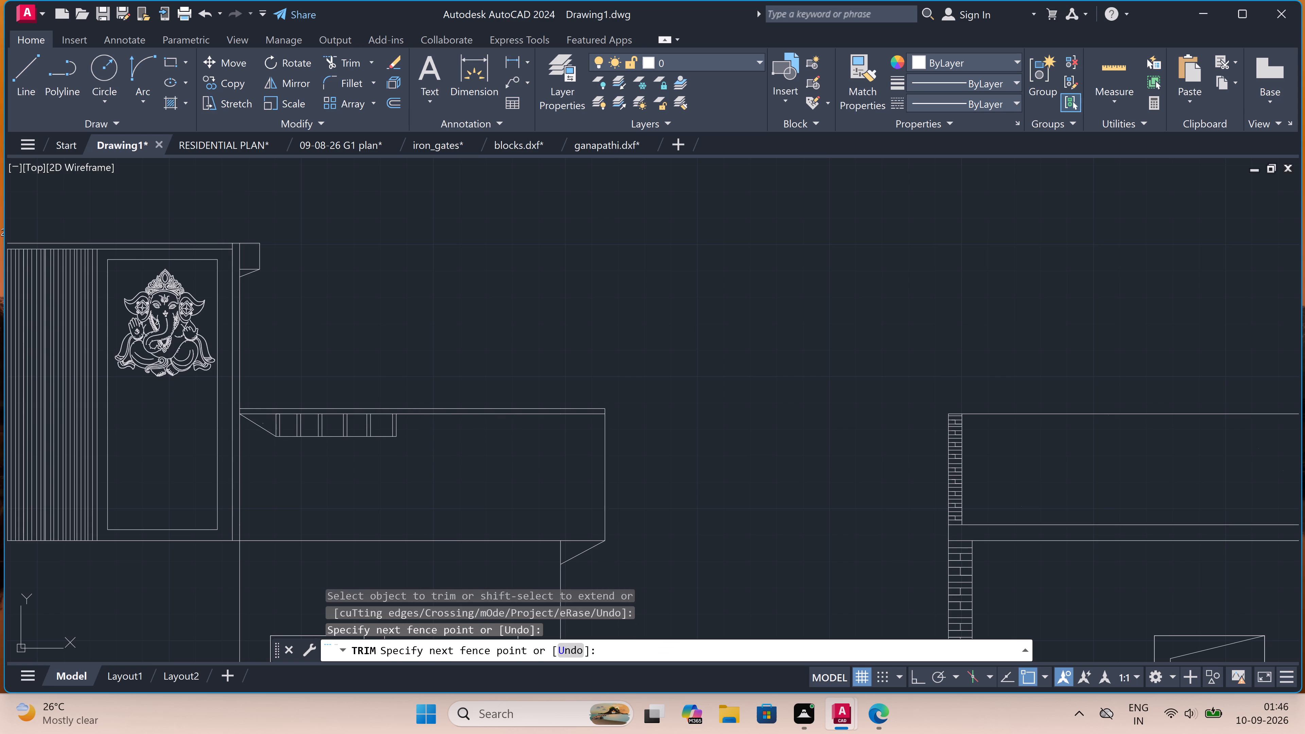
click(261, 427)
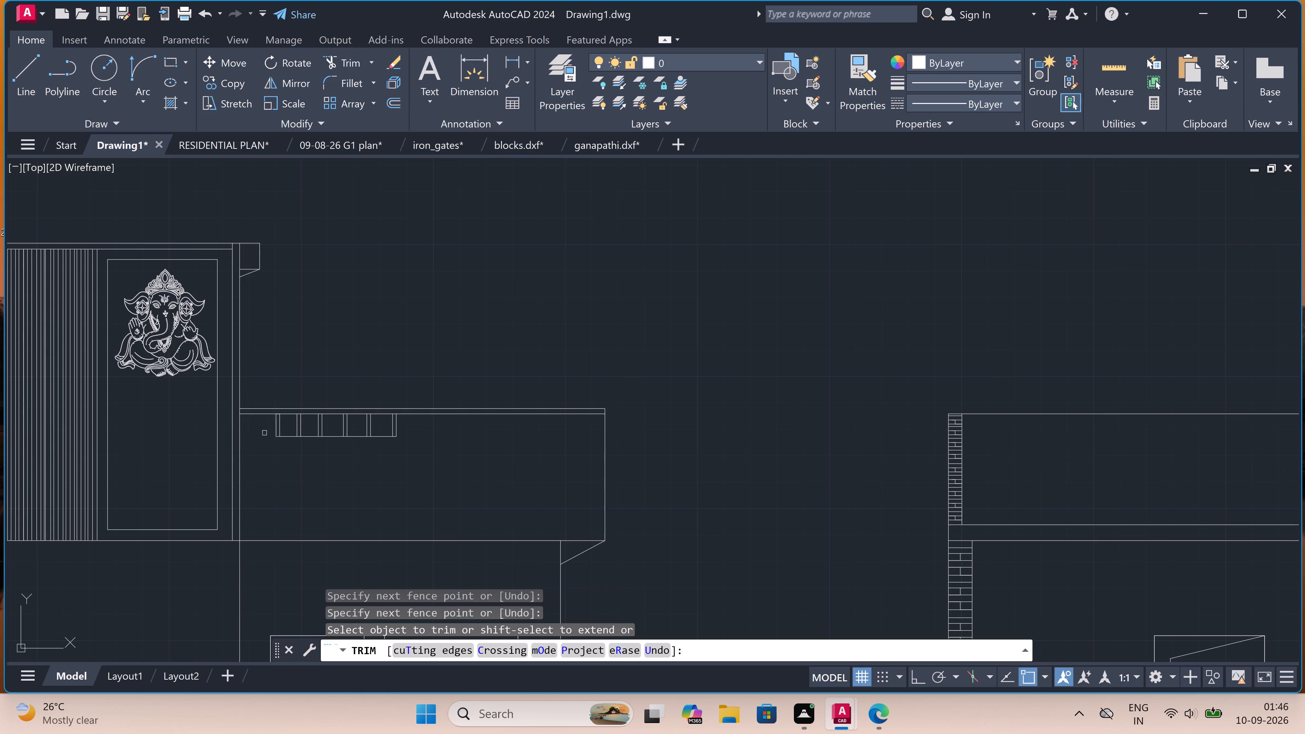
key(Escape)
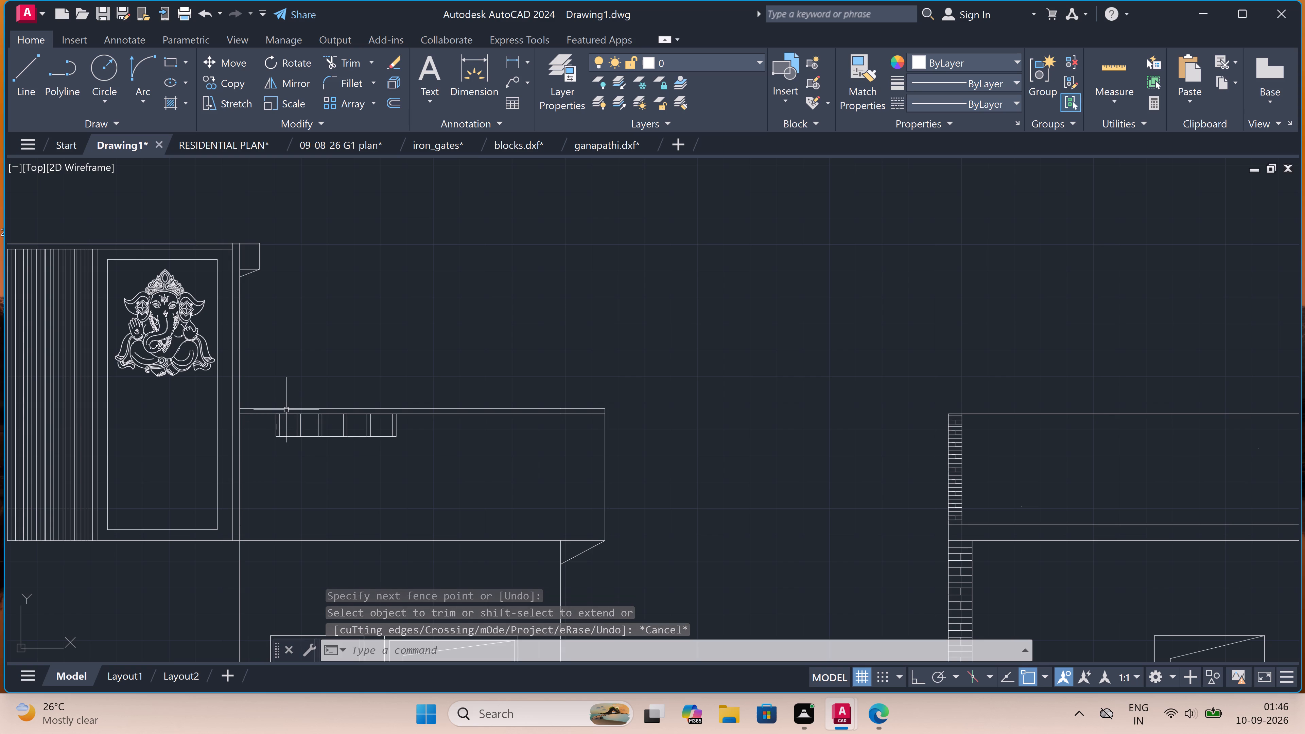
Extend the vertical lines of all six remaining slats up to the roof's top edge line.
scroll(286, 410, up, 4)
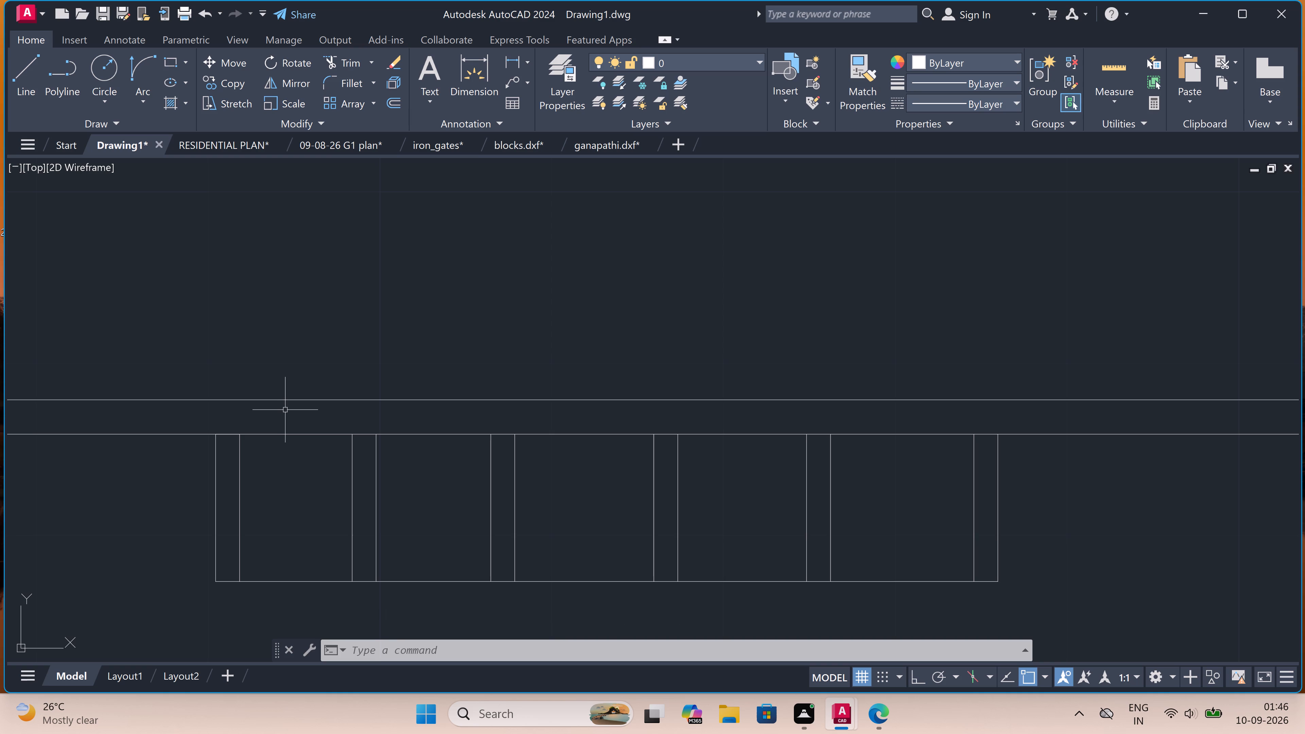
key(e)
key(x)
key(space)
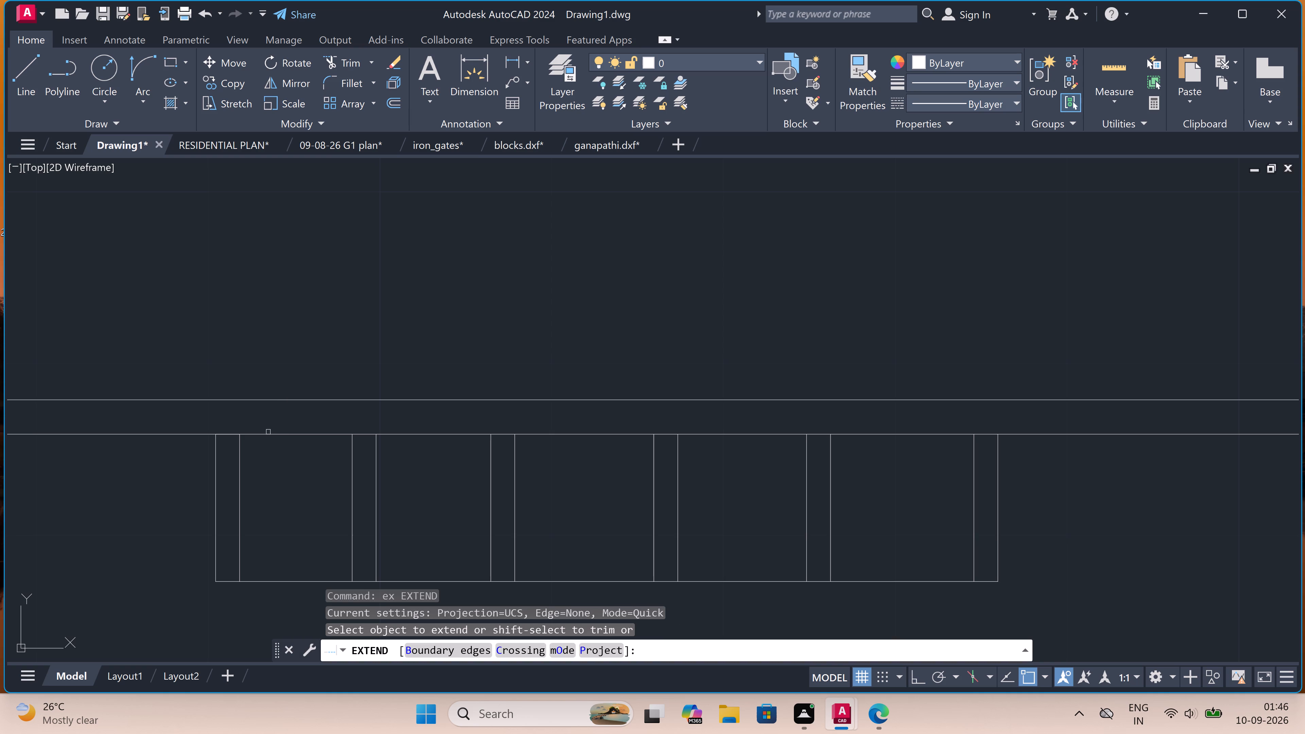
click(183, 496)
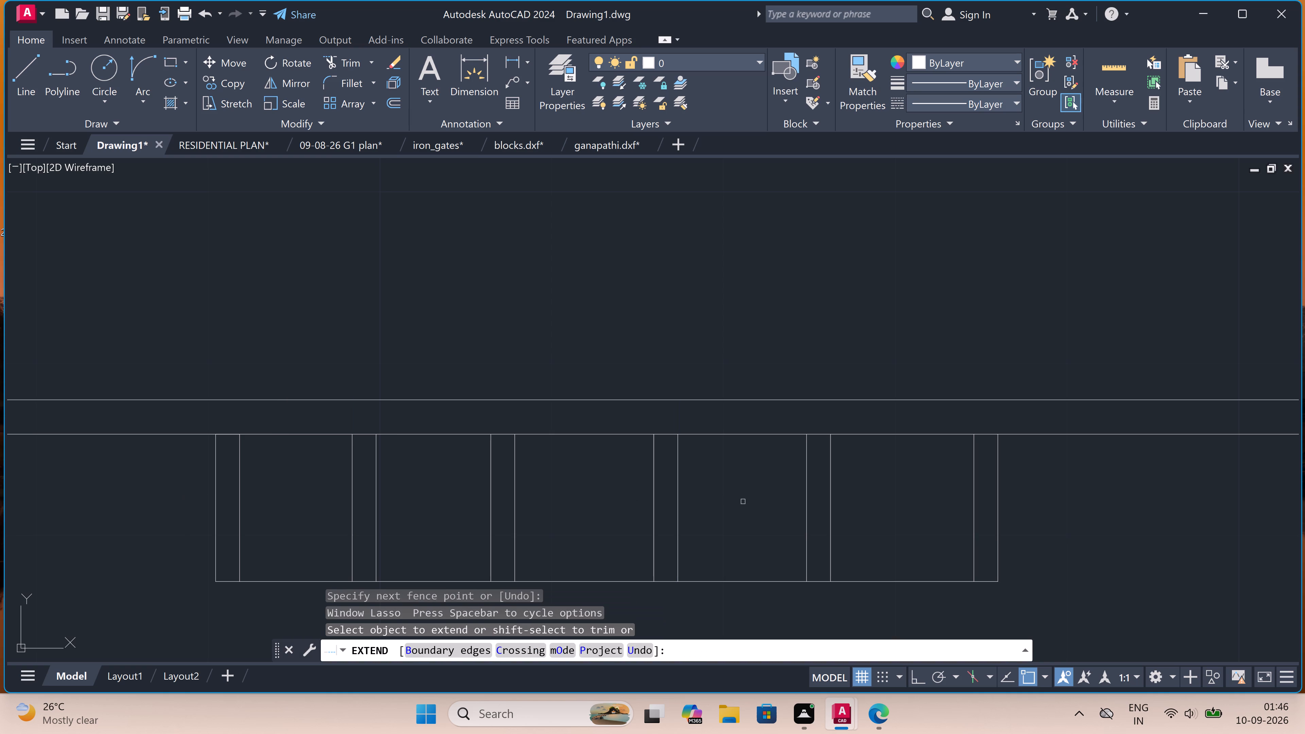
click(1036, 479)
click(1029, 477)
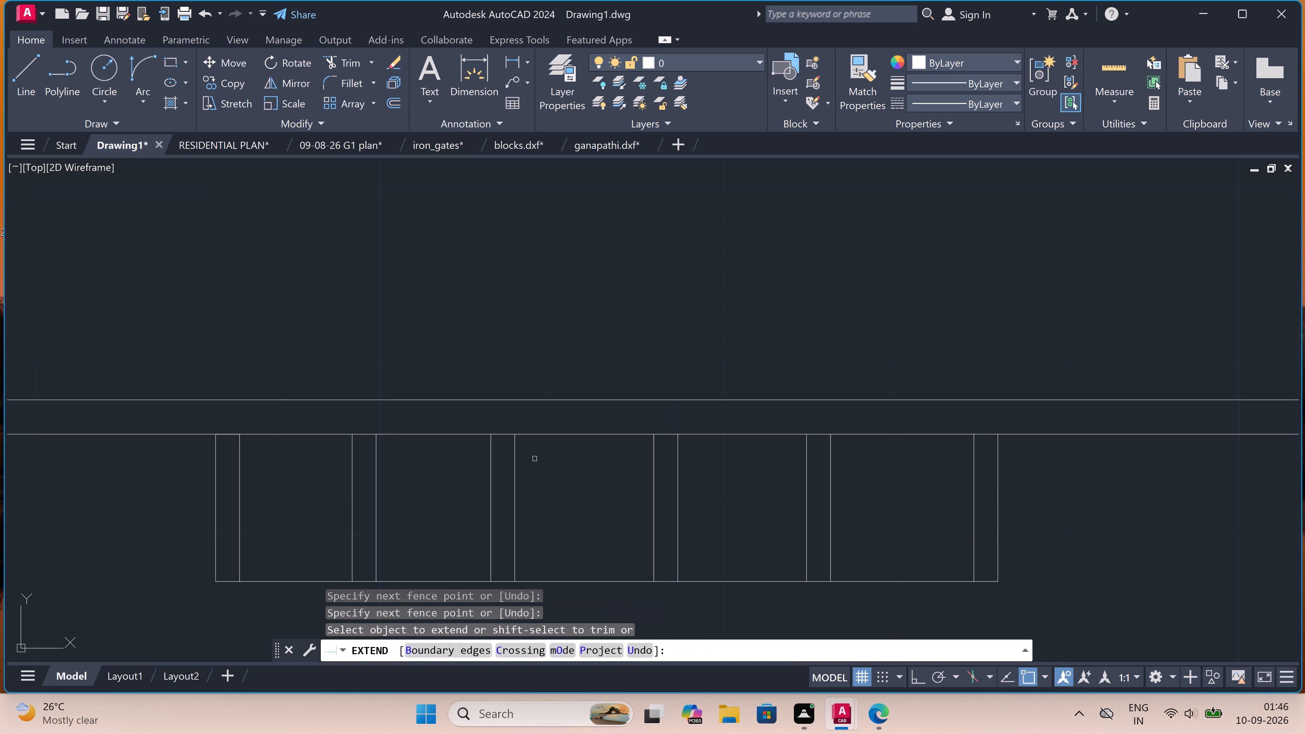
drag(123, 490, 135, 491)
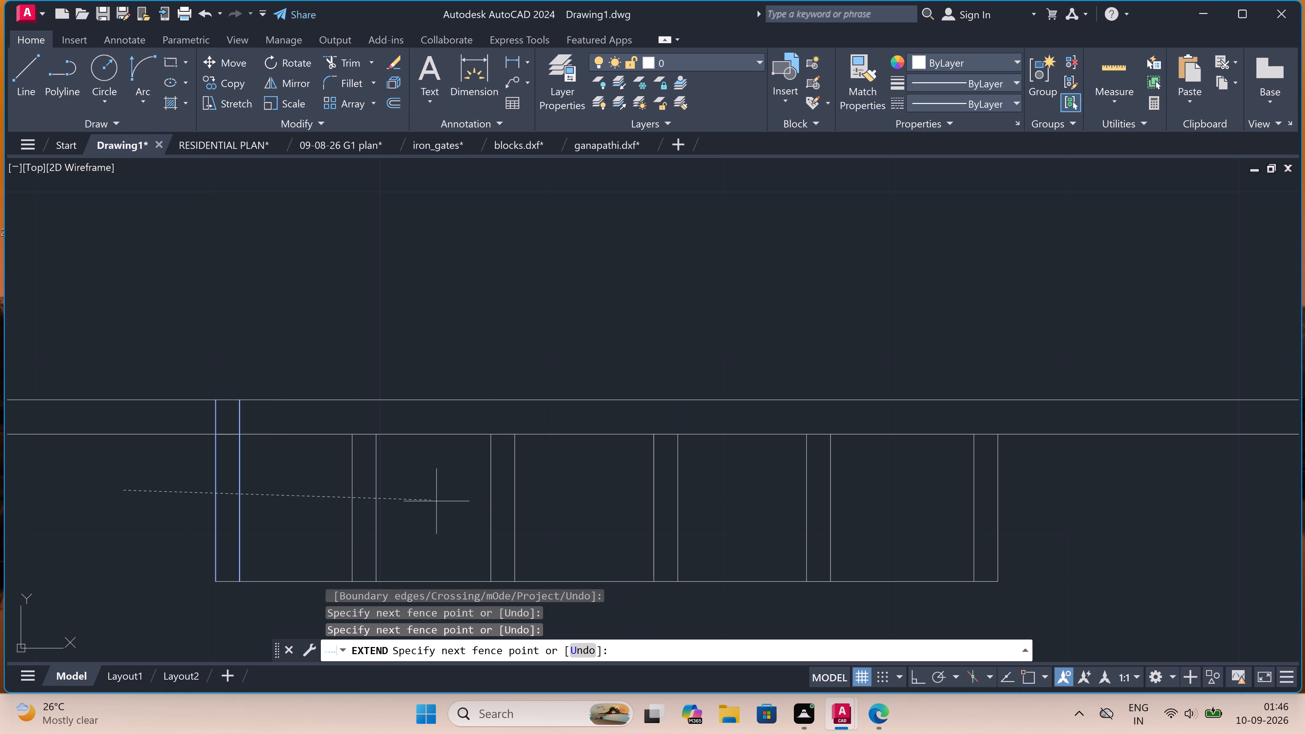
click(1076, 492)
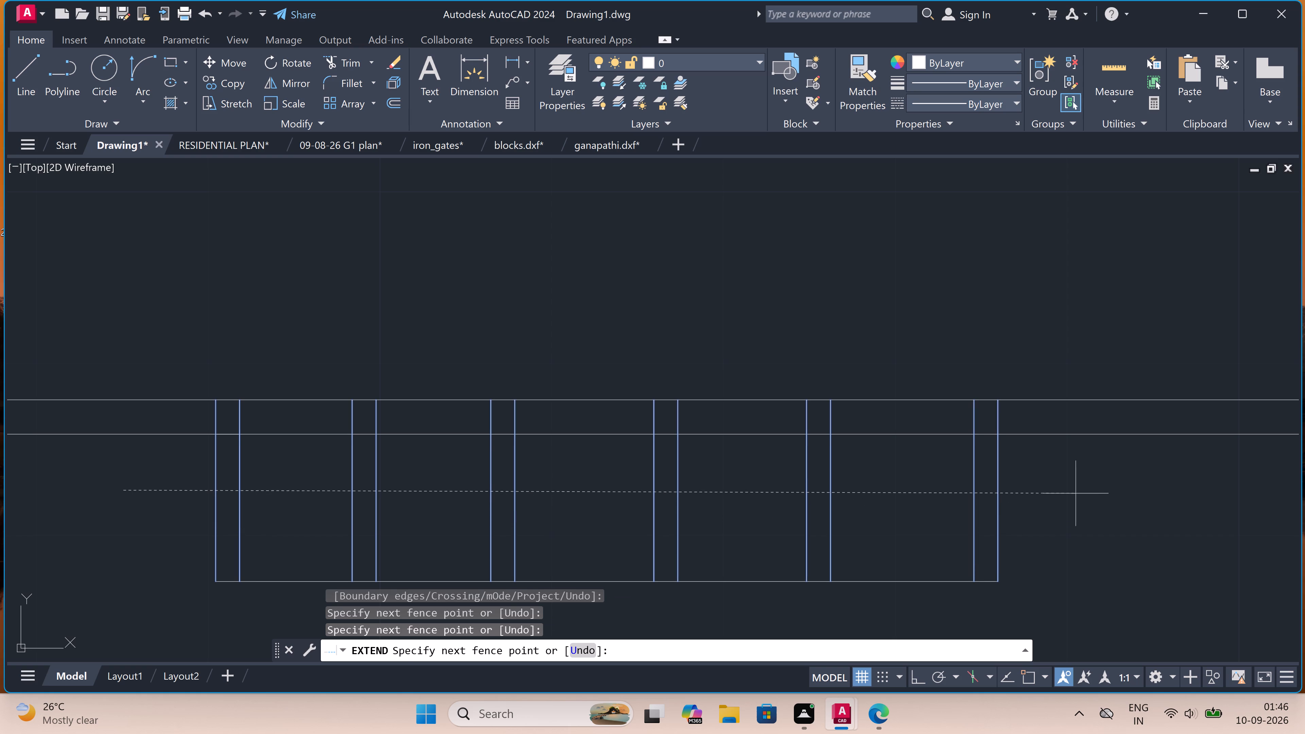
key(Escape)
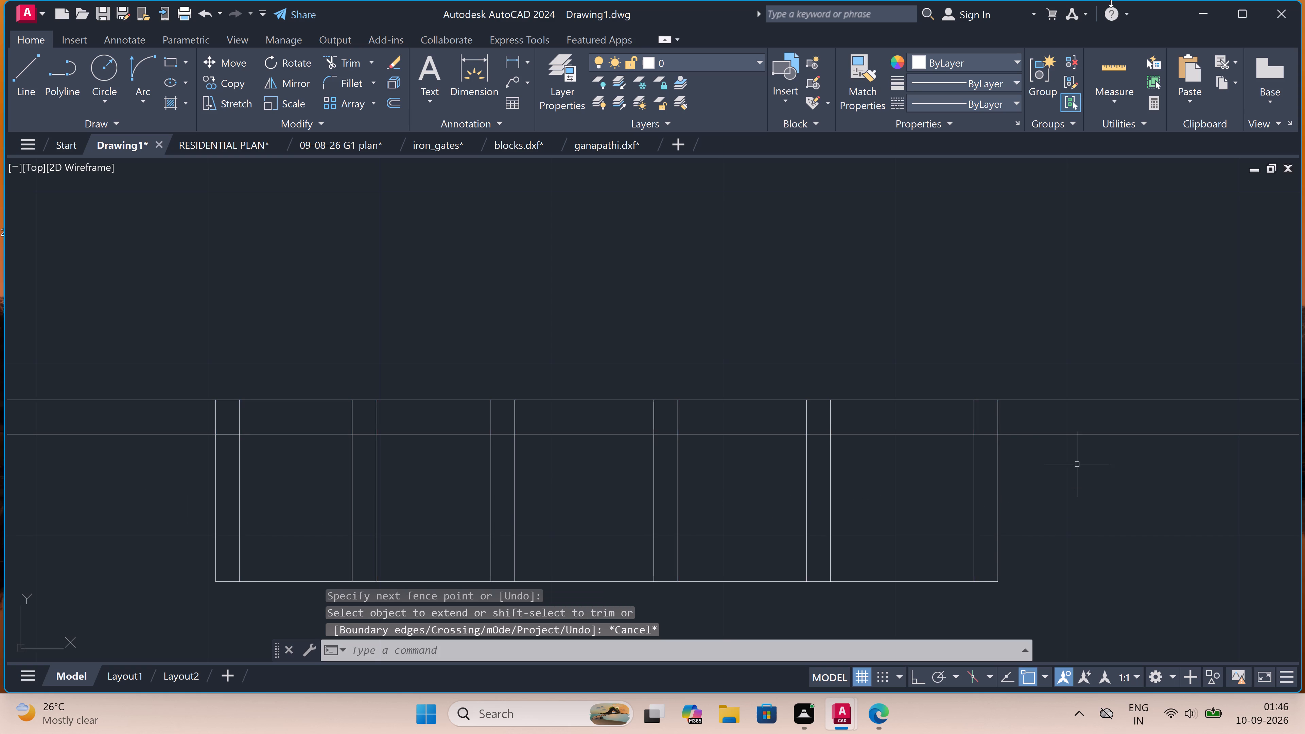
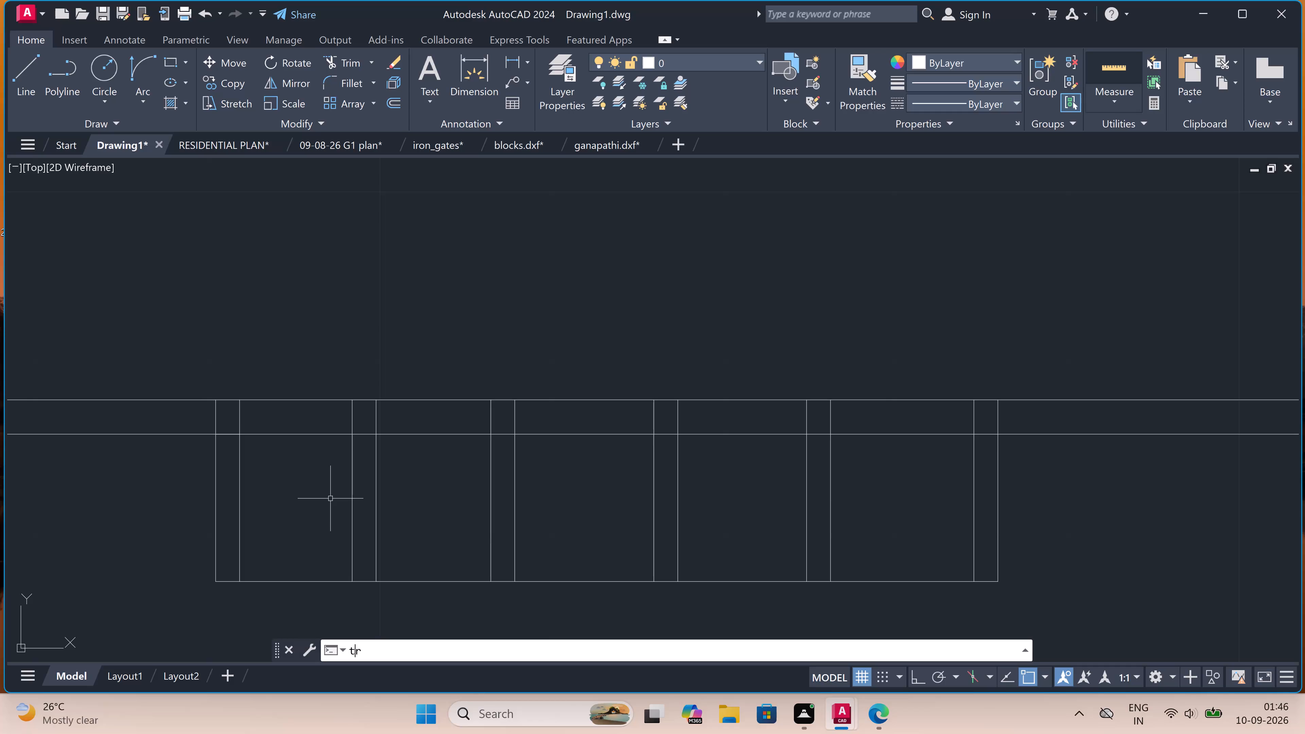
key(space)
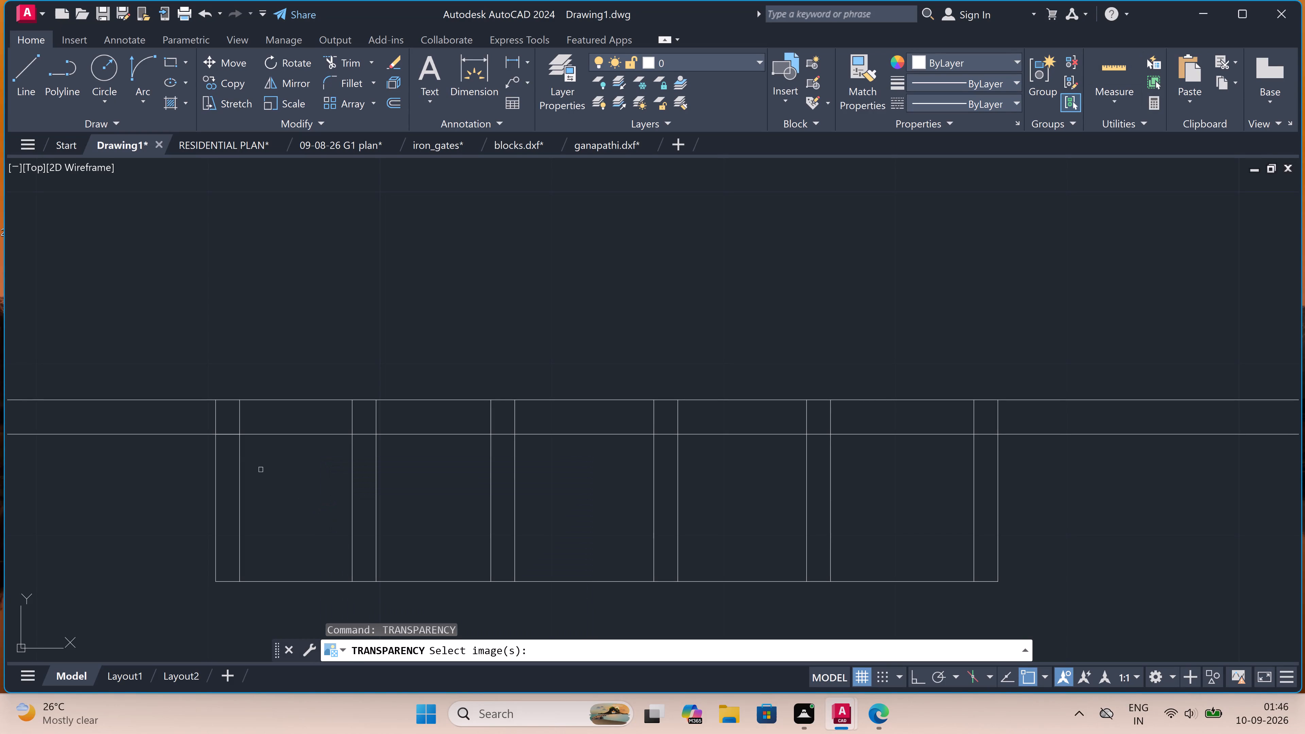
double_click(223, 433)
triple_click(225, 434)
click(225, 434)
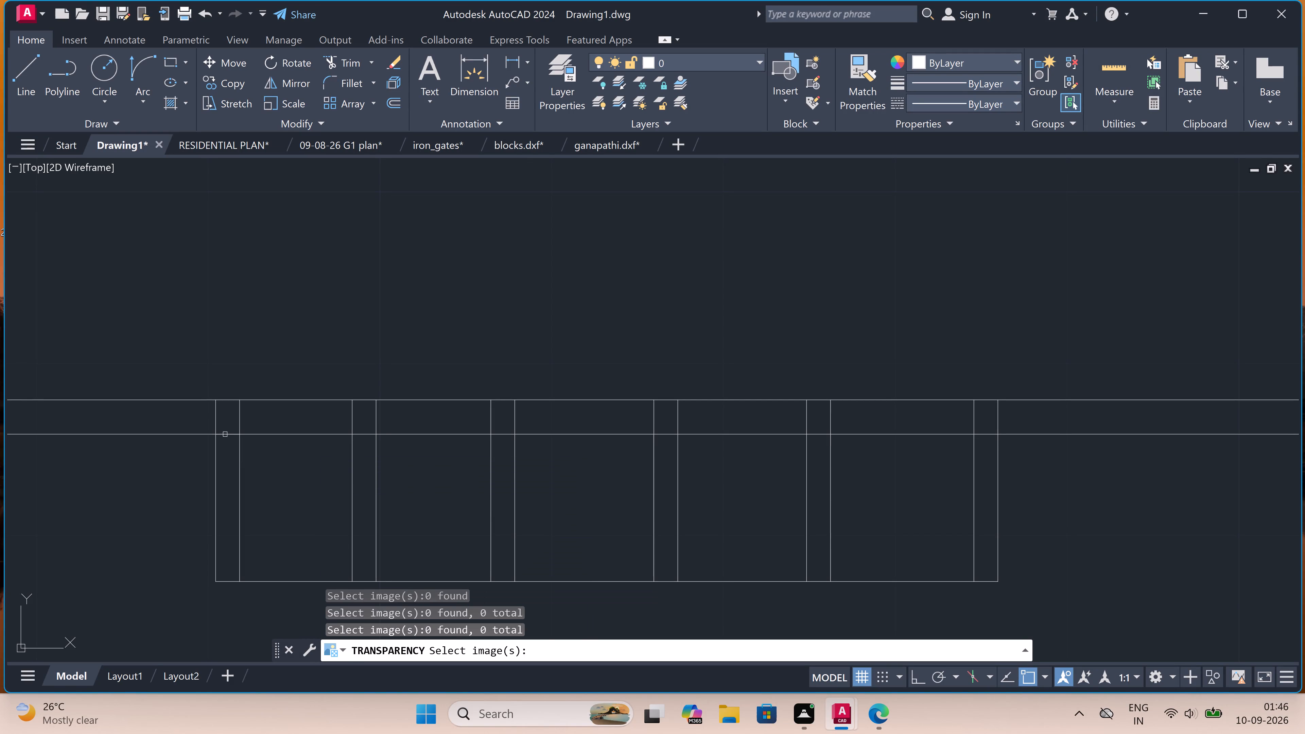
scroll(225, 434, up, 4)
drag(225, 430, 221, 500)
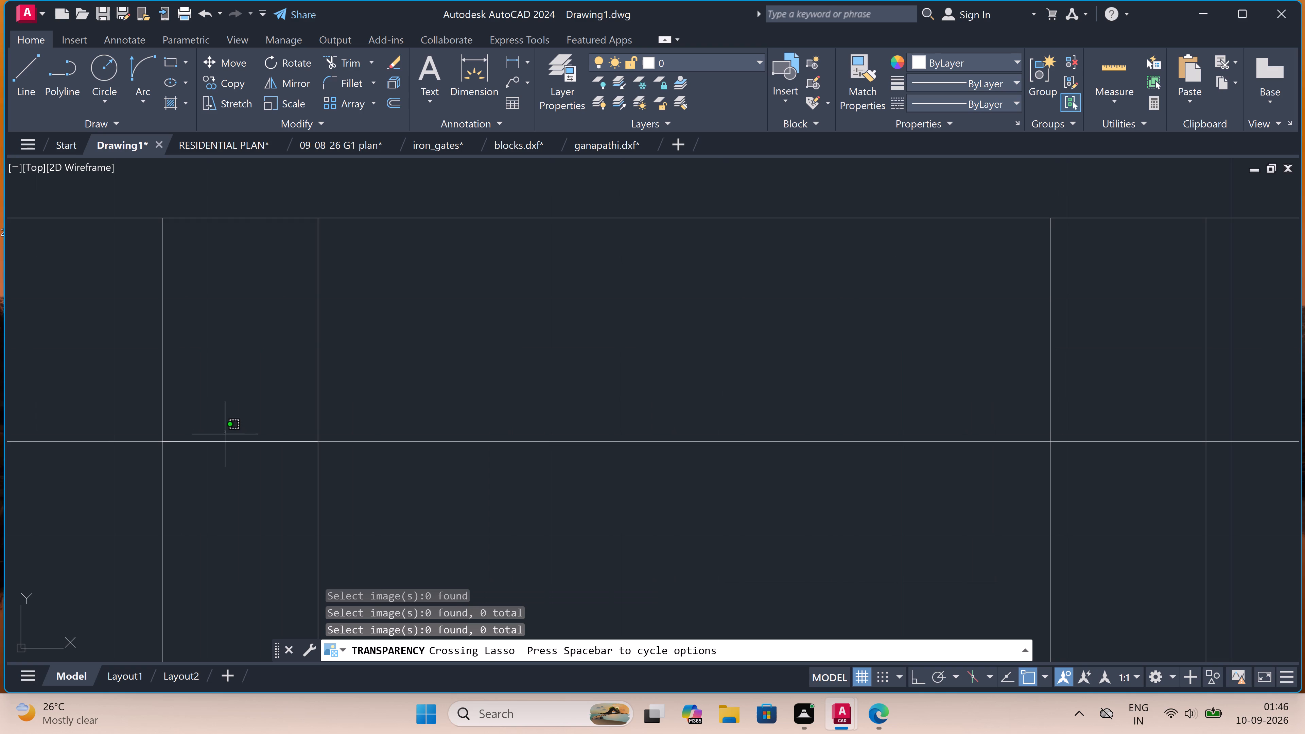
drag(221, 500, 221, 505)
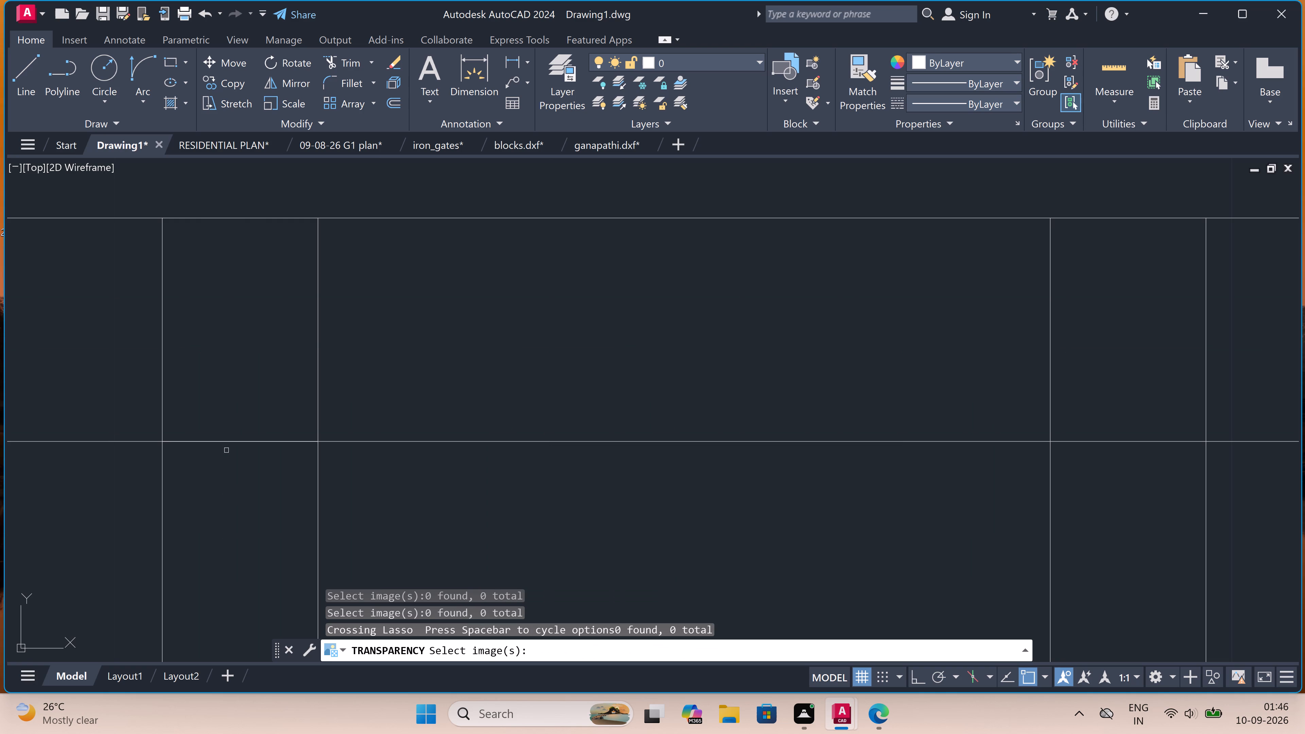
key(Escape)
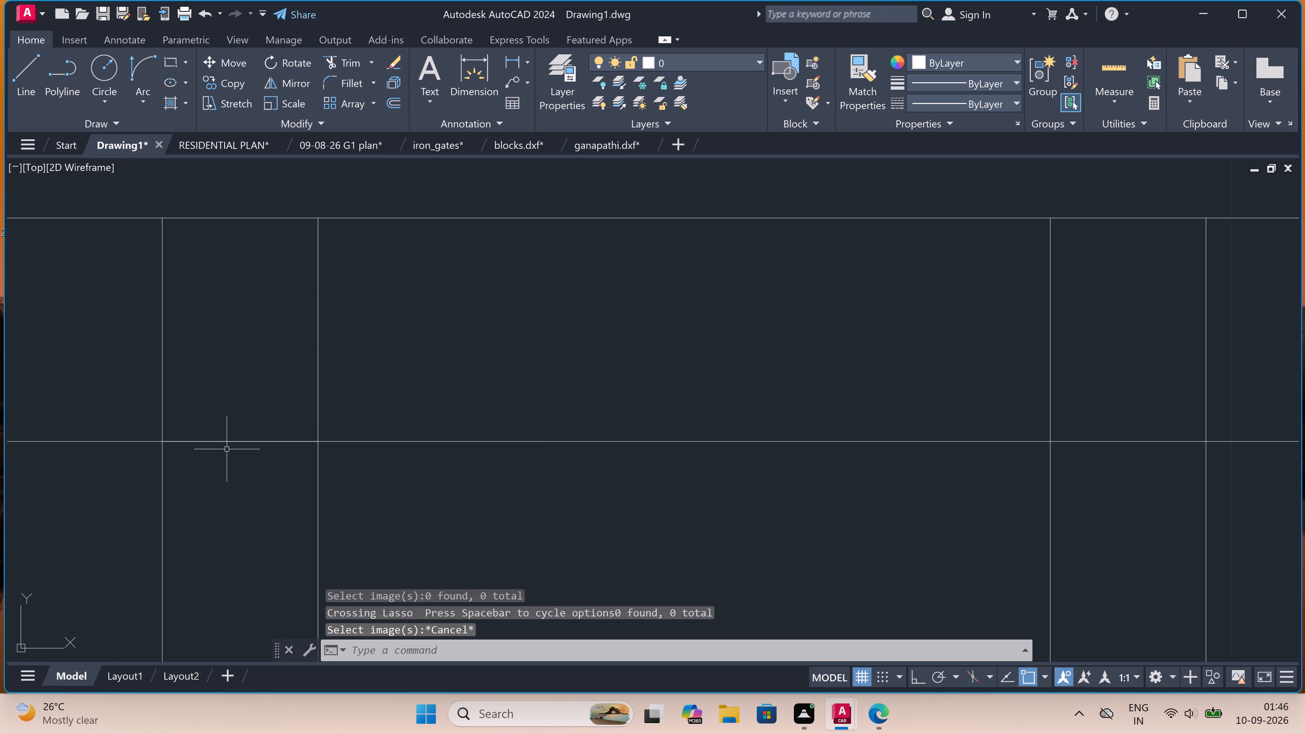
Trim away the roof band's lower edge line where it crosses the three leftmost slats.
text(tr)
key(space)
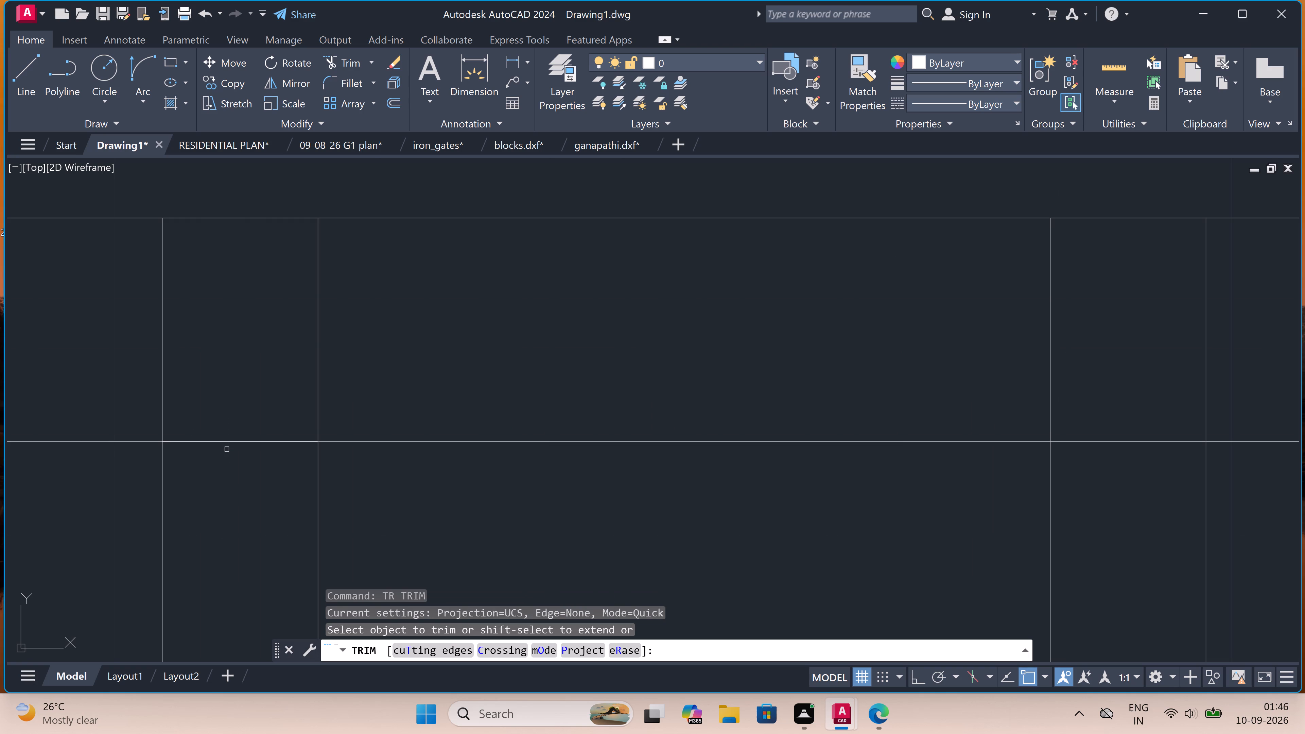
double_click(228, 440)
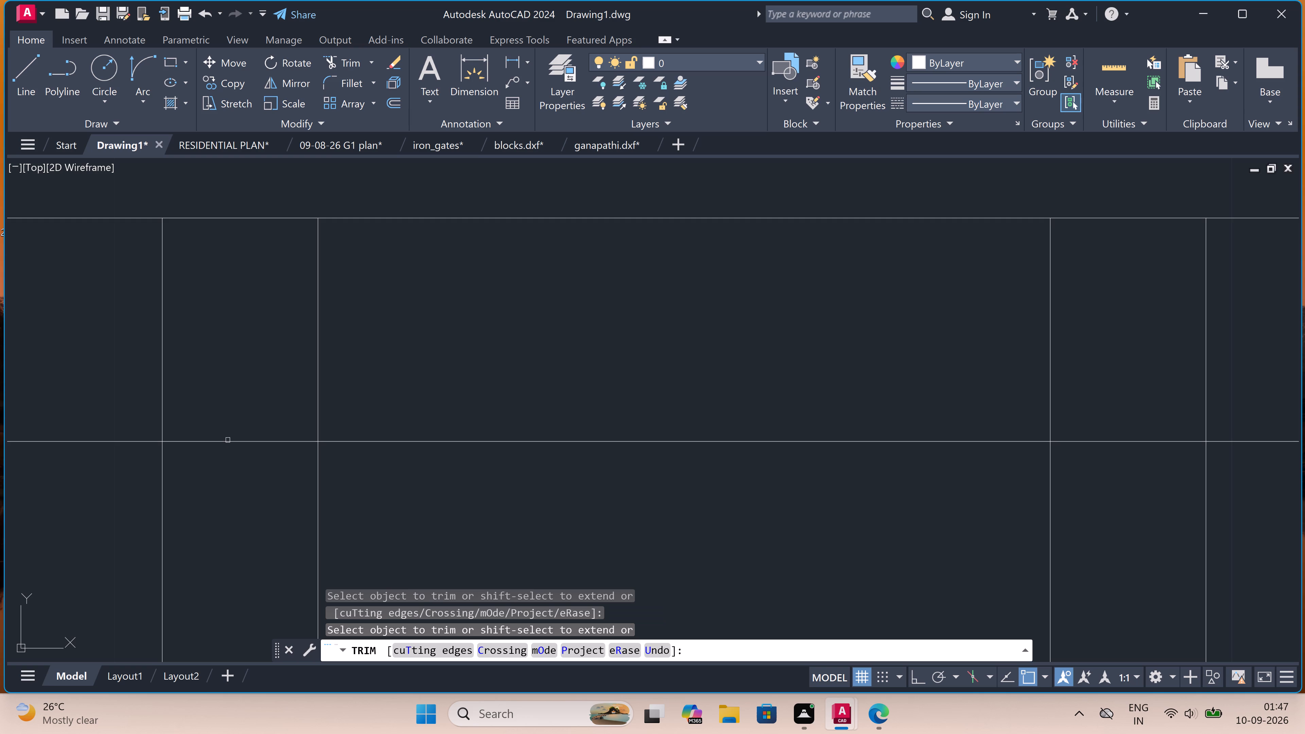
double_click(228, 440)
scroll(228, 440, down, 4)
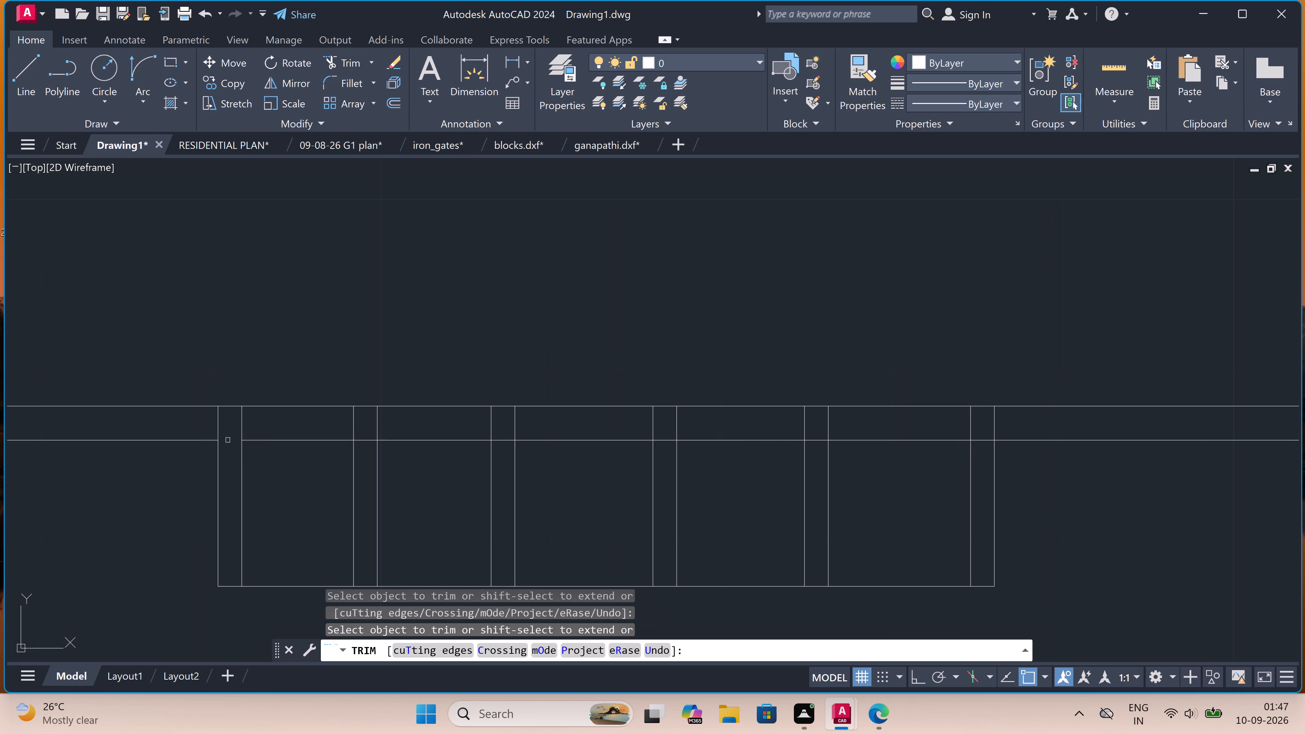
scroll(365, 441, up, 2)
click(365, 440)
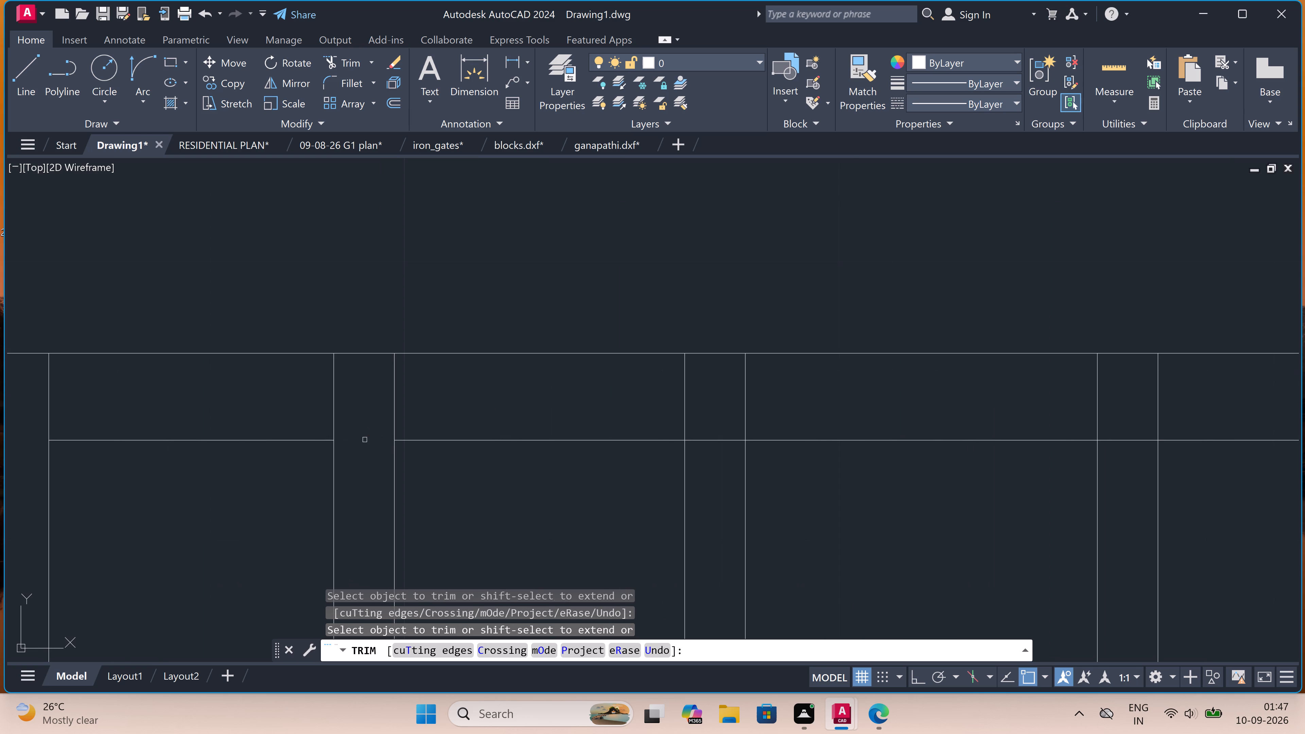
drag(715, 428, 715, 433)
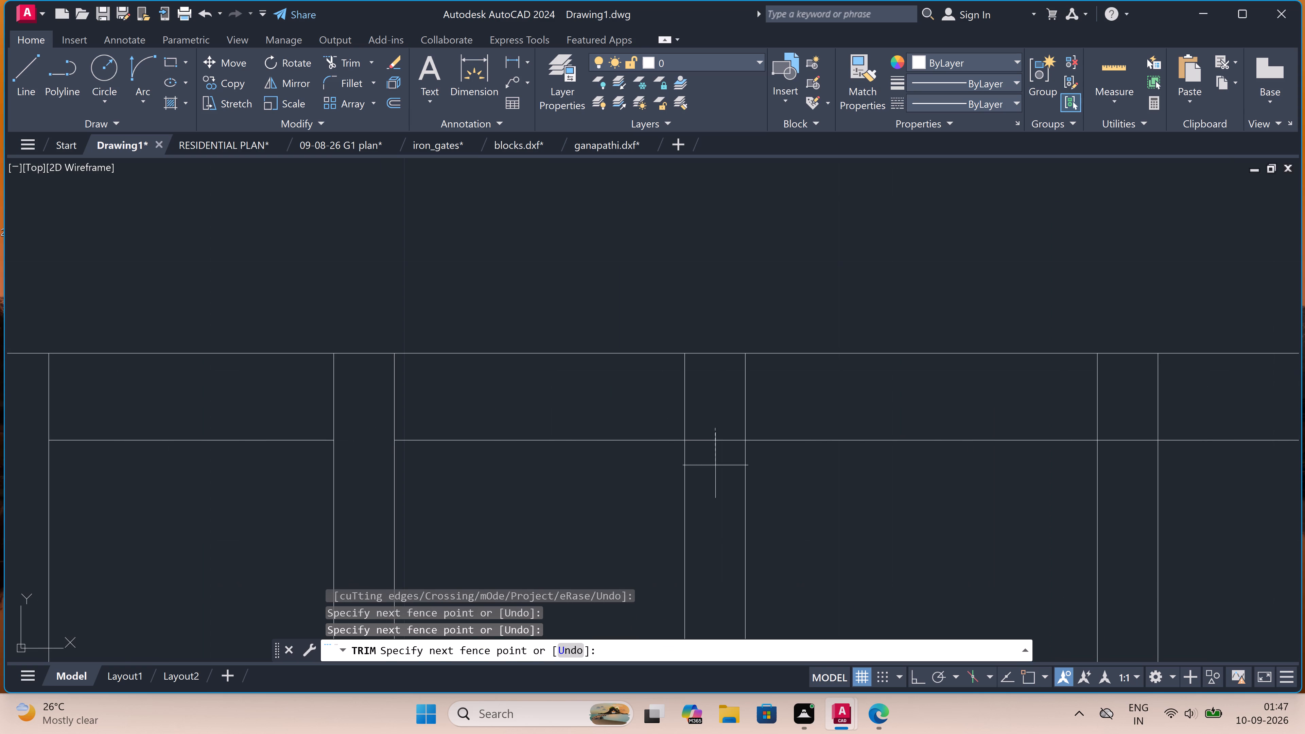
click(718, 479)
Trim away the roof band's lower edge line inside the fourth, fifth and sixth slats.
scroll(718, 478, down, 5)
scroll(775, 501, up, 3)
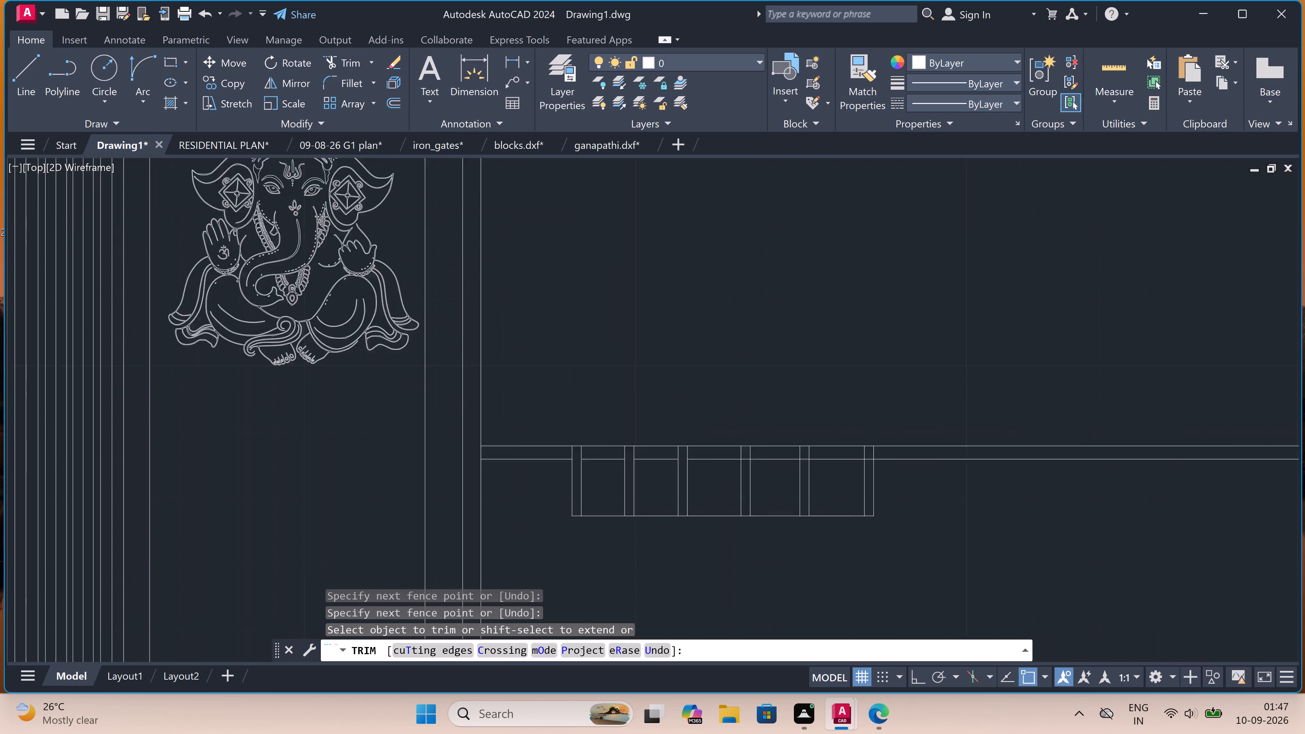
click(693, 378)
click(696, 425)
scroll(697, 426, down, 3)
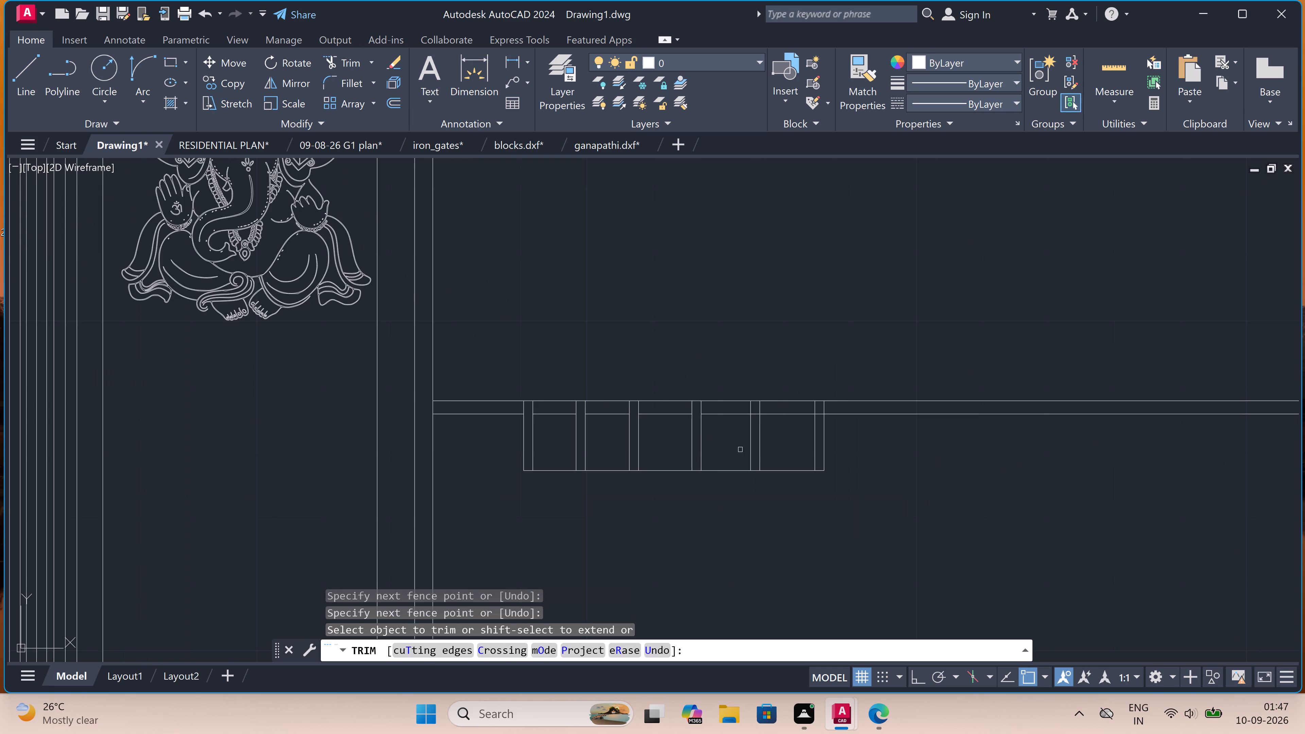
scroll(764, 444, up, 3)
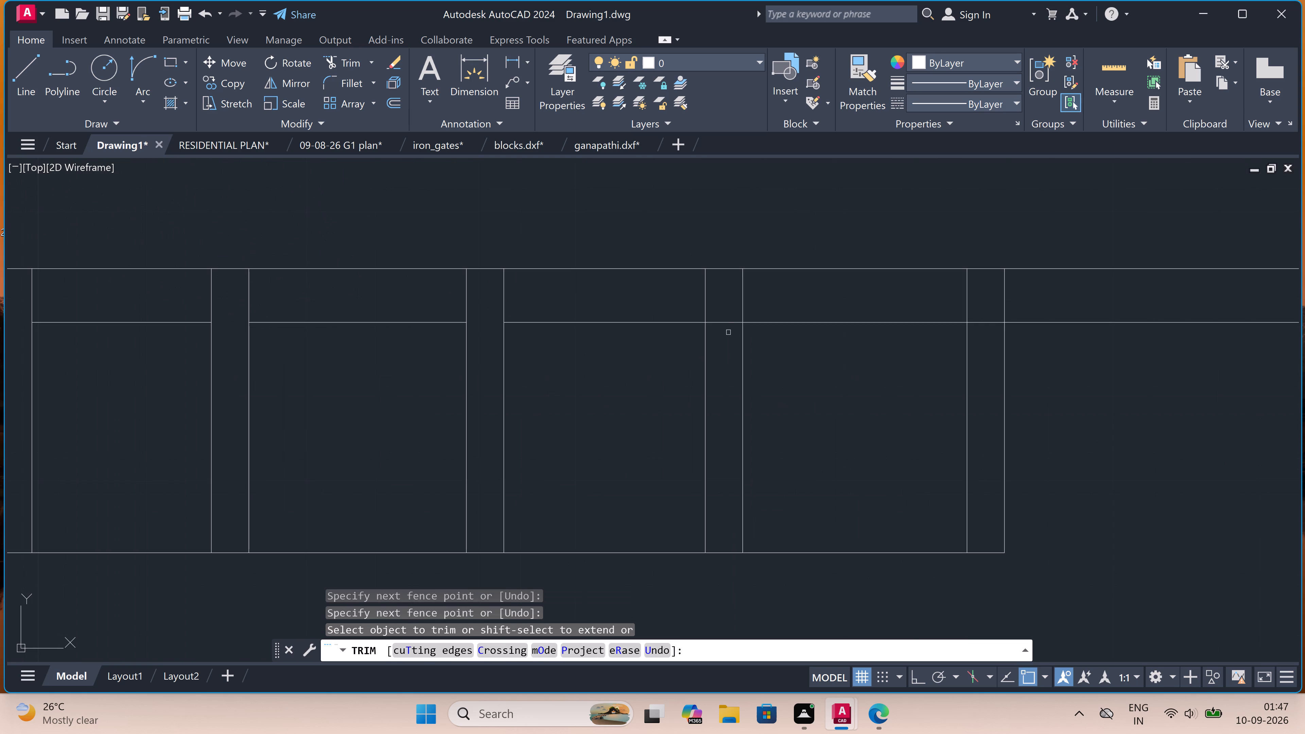
click(726, 312)
click(729, 365)
scroll(729, 365, down, 3)
scroll(808, 351, up, 2)
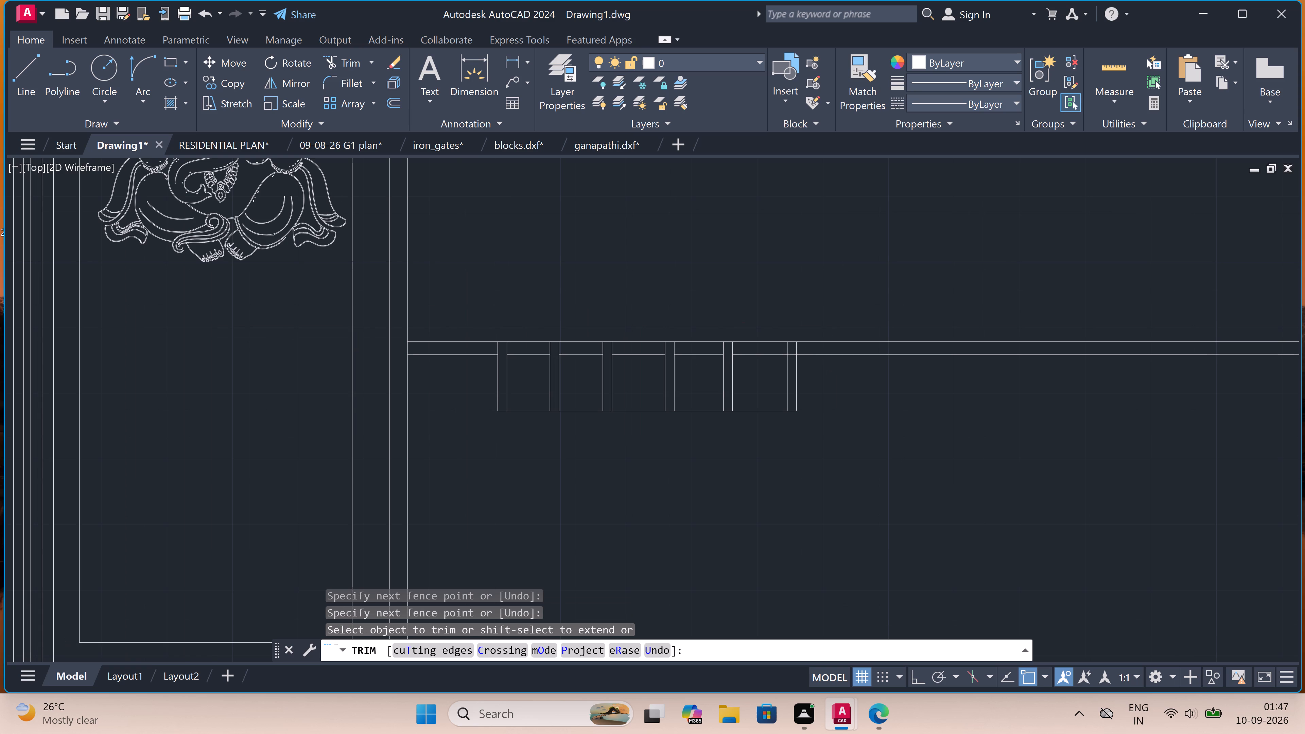
scroll(808, 351, up, 1)
click(731, 350)
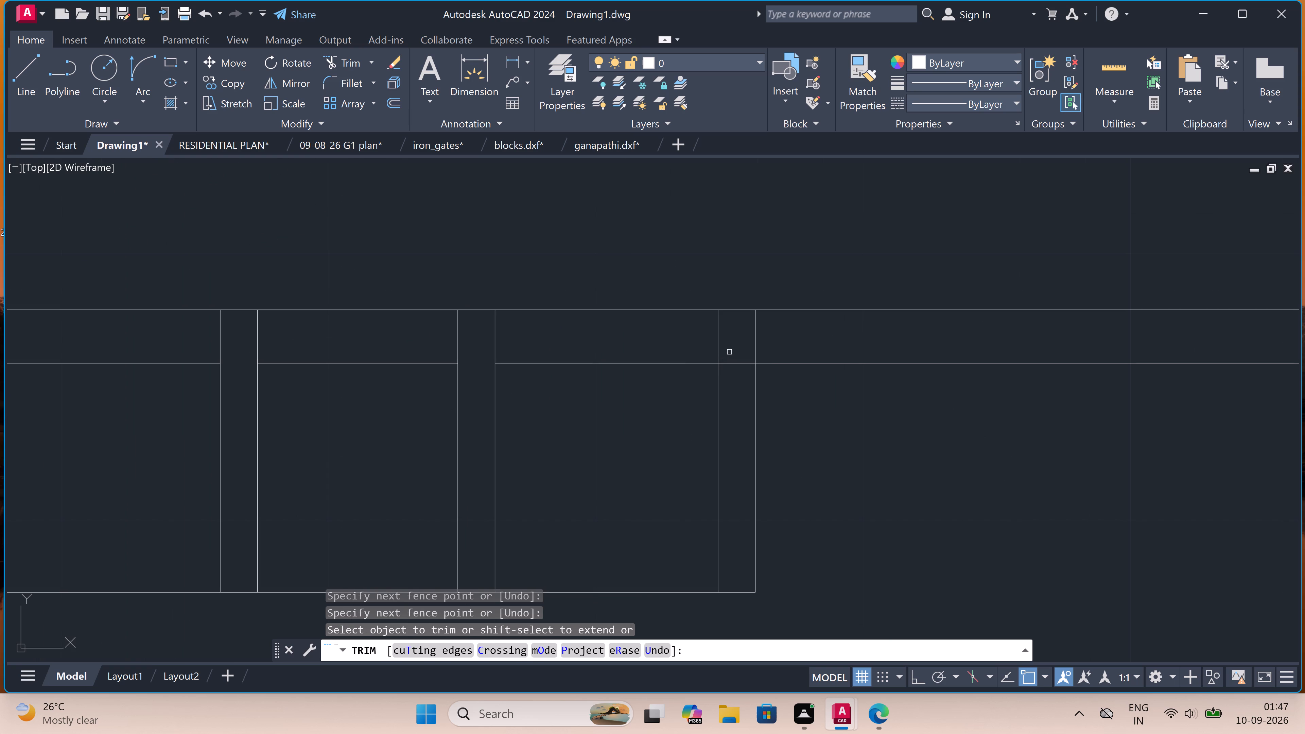
click(732, 392)
scroll(733, 393, down, 4)
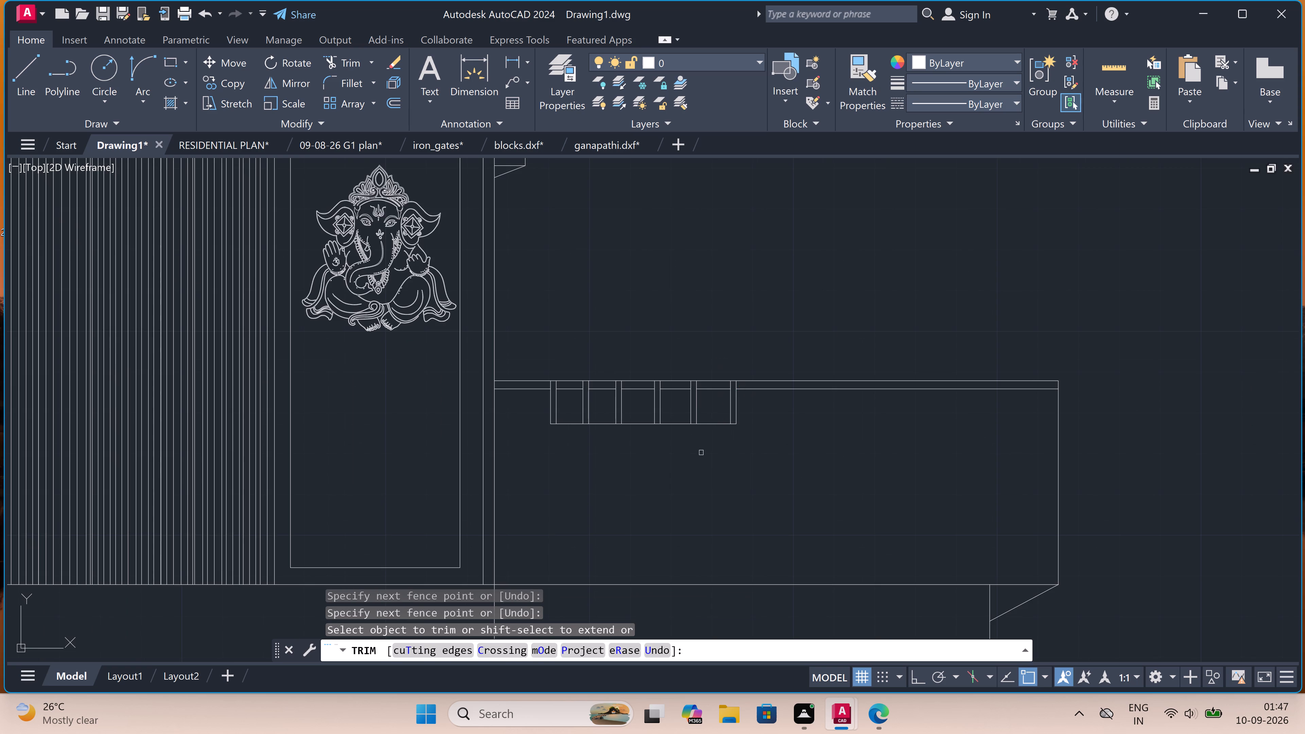
key(Escape)
Examine the front elevation, the section and the floor plans across the drawing set.
scroll(702, 453, down, 3)
scroll(766, 461, up, 1)
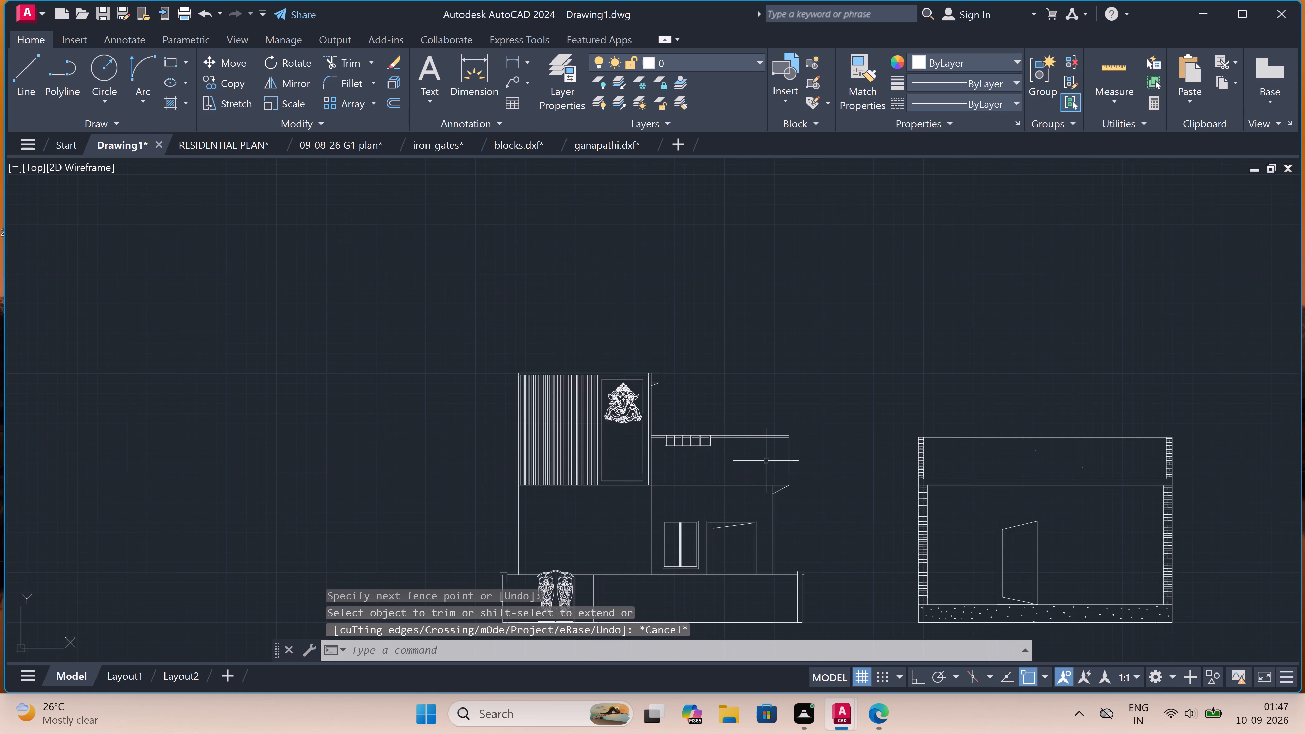
scroll(760, 447, down, 2)
scroll(773, 442, up, 2)
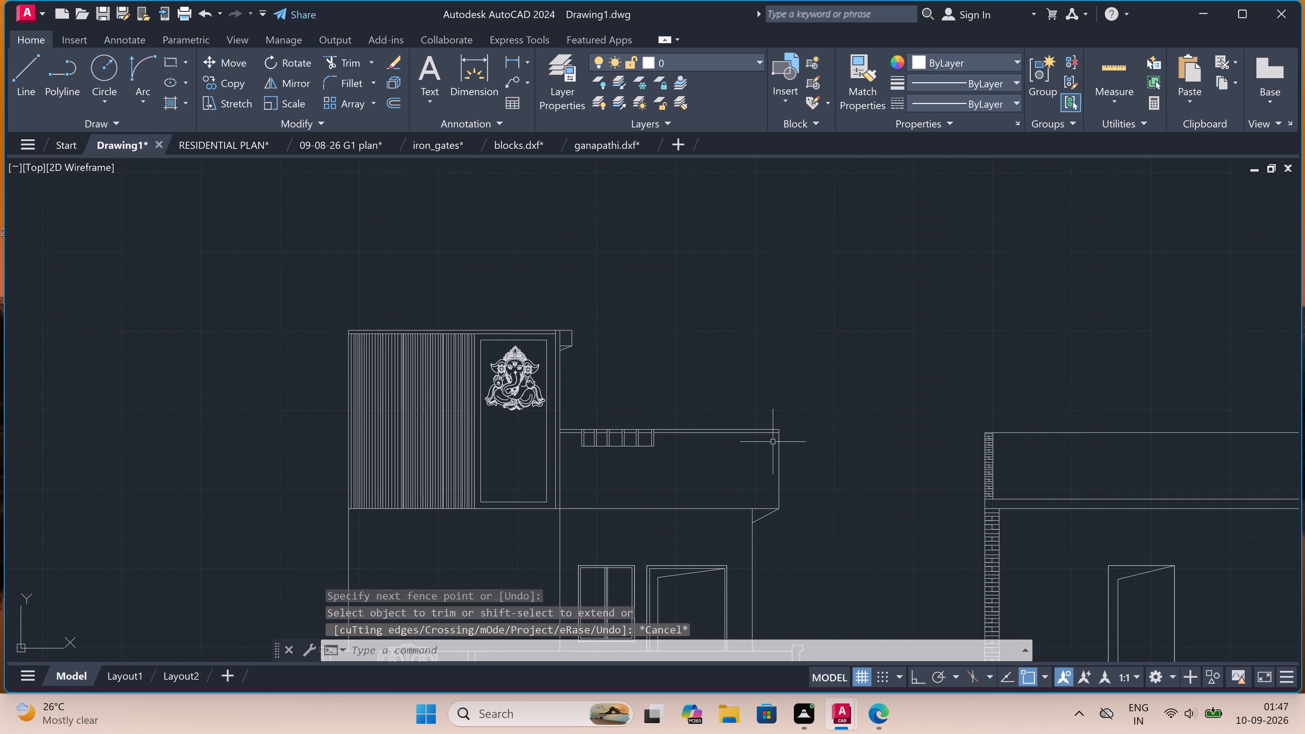
scroll(773, 442, down, 5)
scroll(668, 369, down, 3)
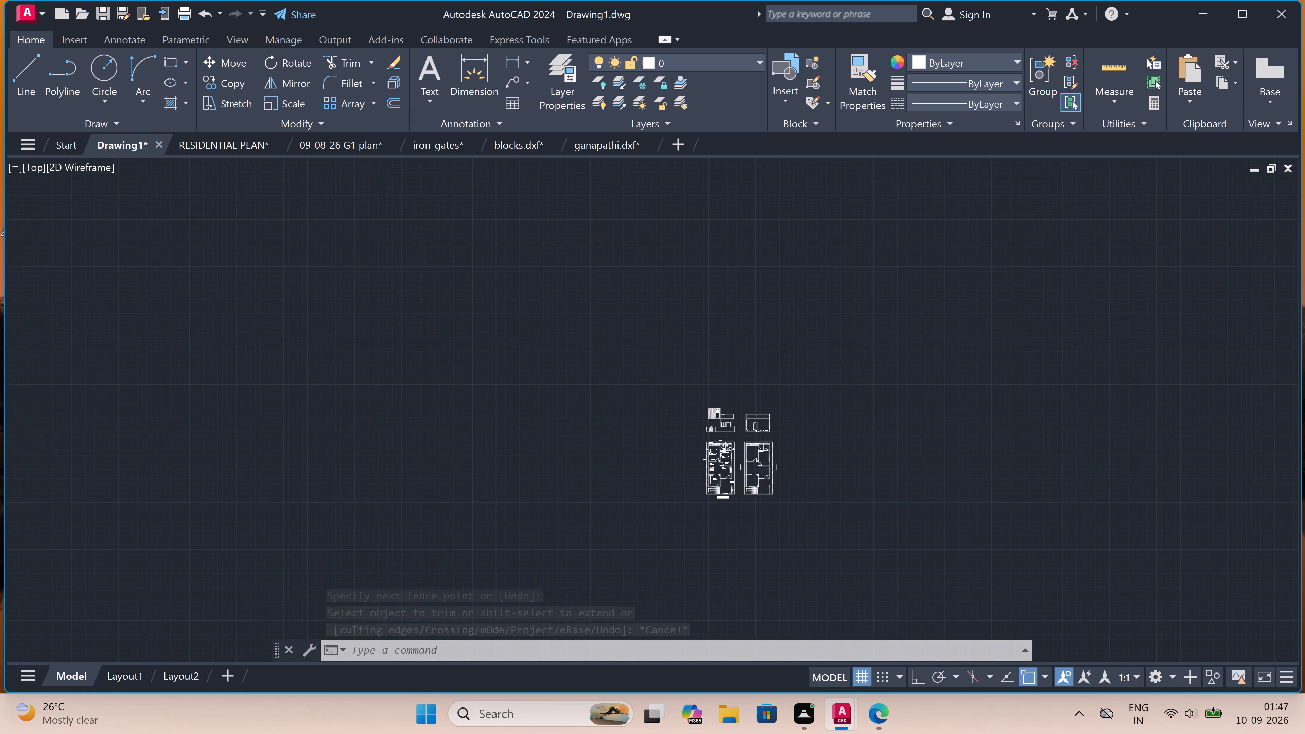
scroll(728, 403, up, 4)
scroll(753, 424, up, 3)
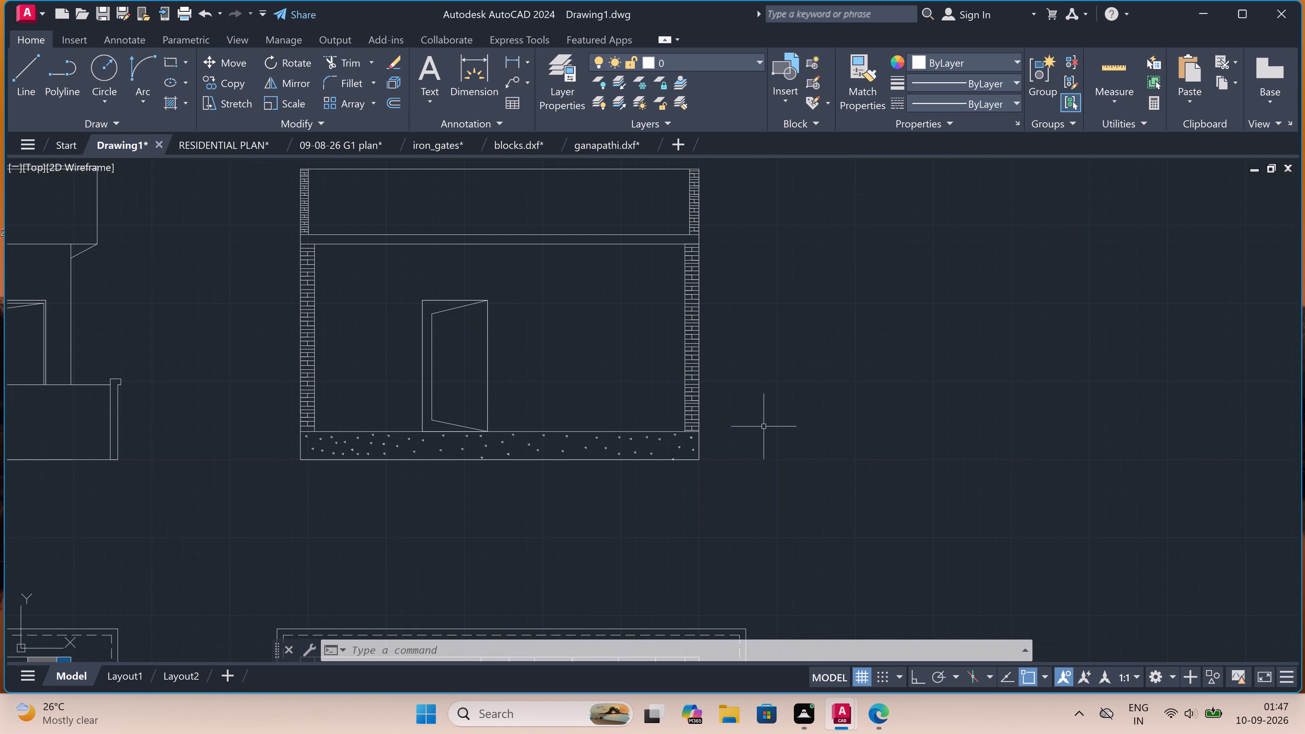
scroll(788, 420, down, 3)
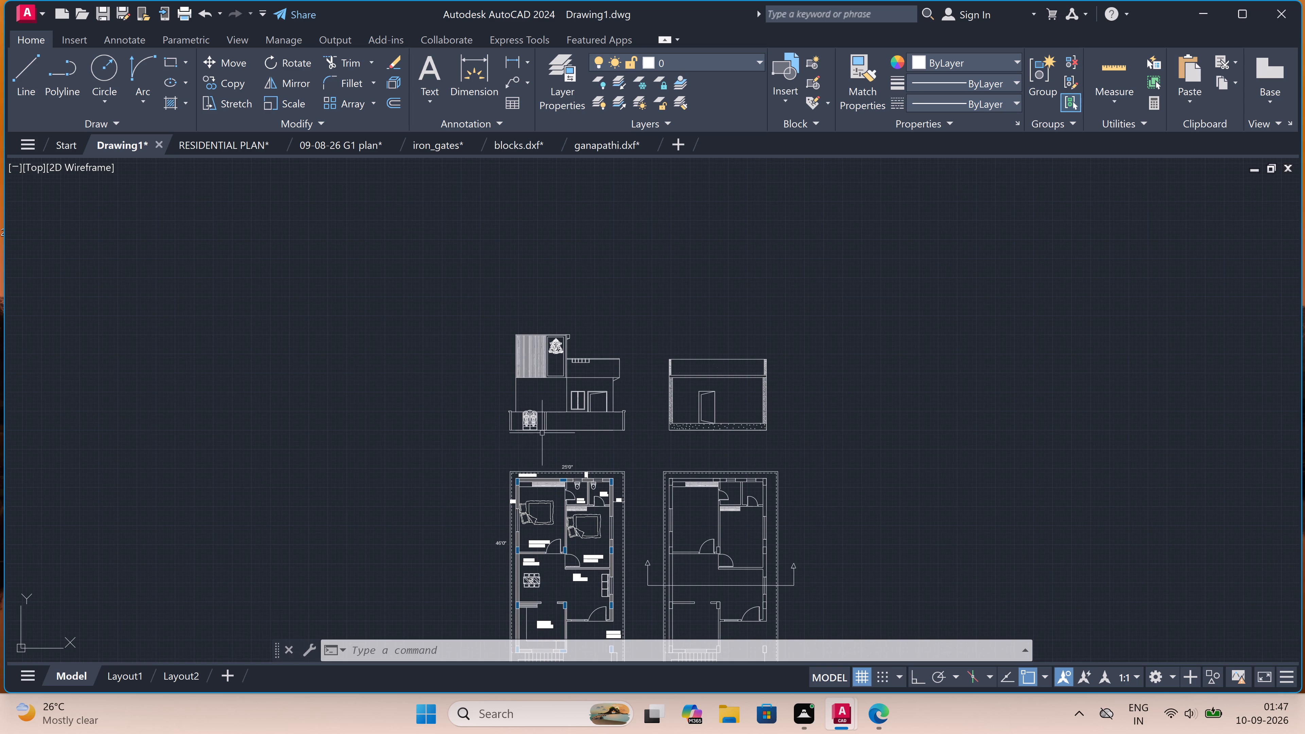
Add the multiline text label "ELEVATION" just below the front elevation's base line.
scroll(568, 432, up, 5)
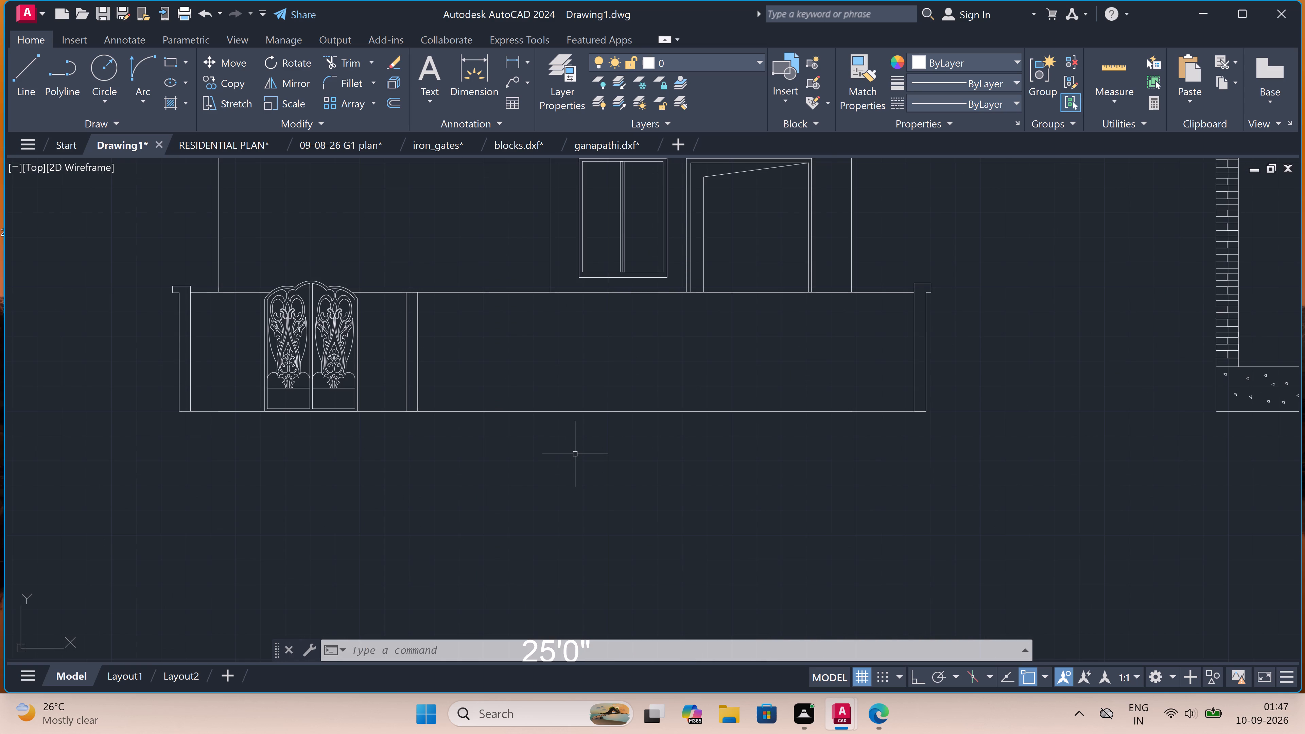
text(mt)
key(space)
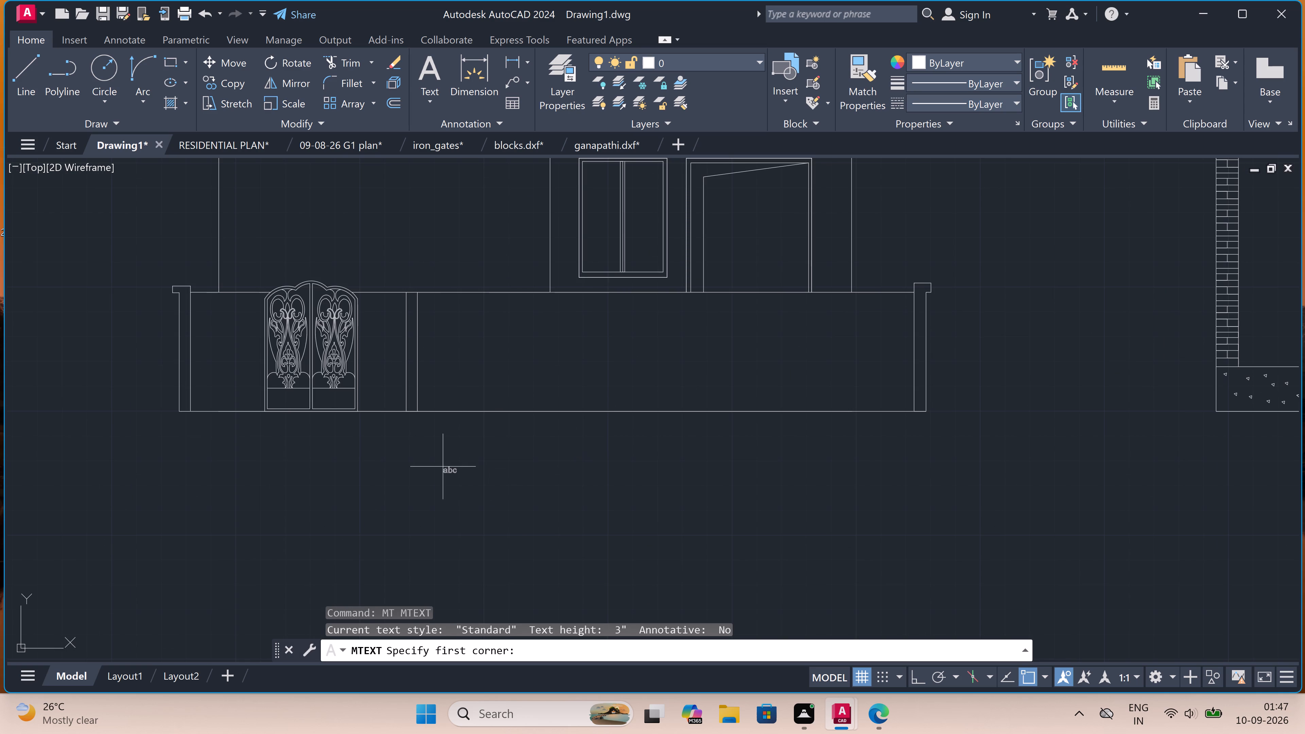
drag(362, 455, 414, 476)
click(1127, 512)
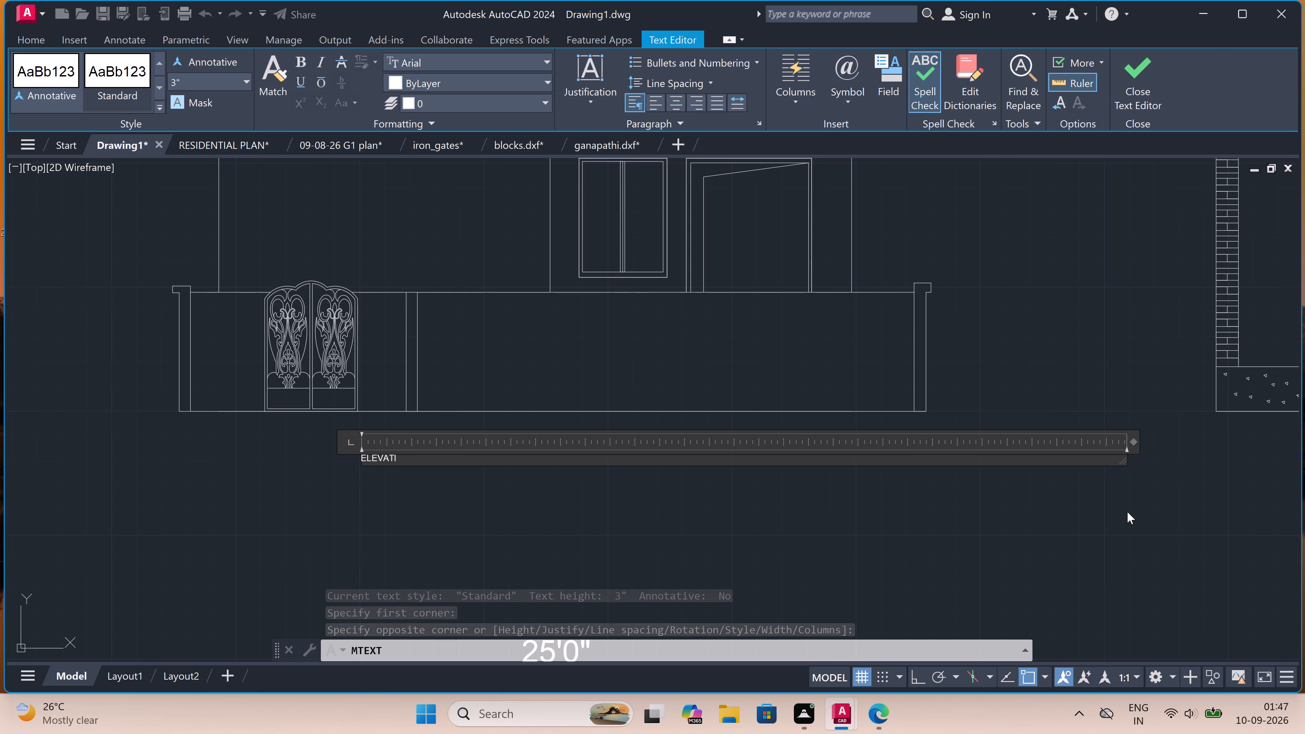
click(193, 517)
Add the multiline text label "SECTION - AA" just below the section's hatched base.
scroll(219, 483, down, 4)
scroll(431, 478, up, 2)
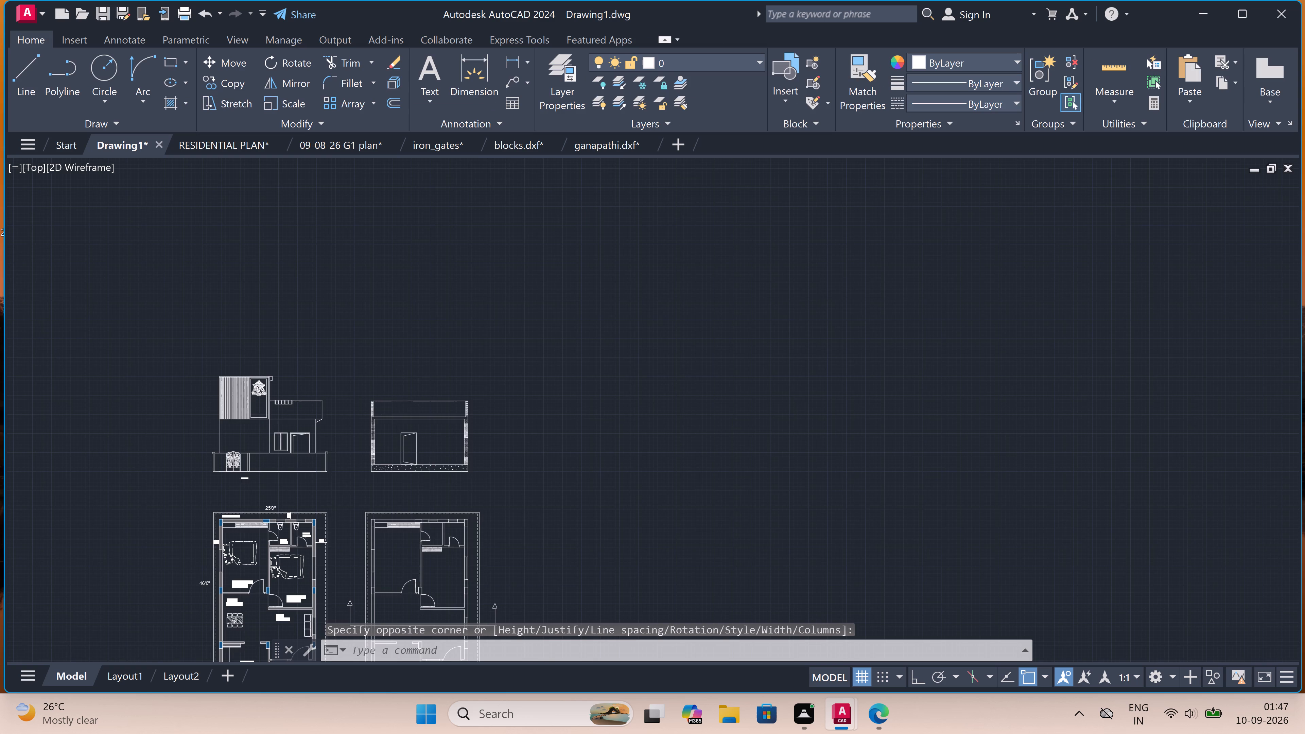
scroll(432, 478, up, 2)
text(MT)
key(space)
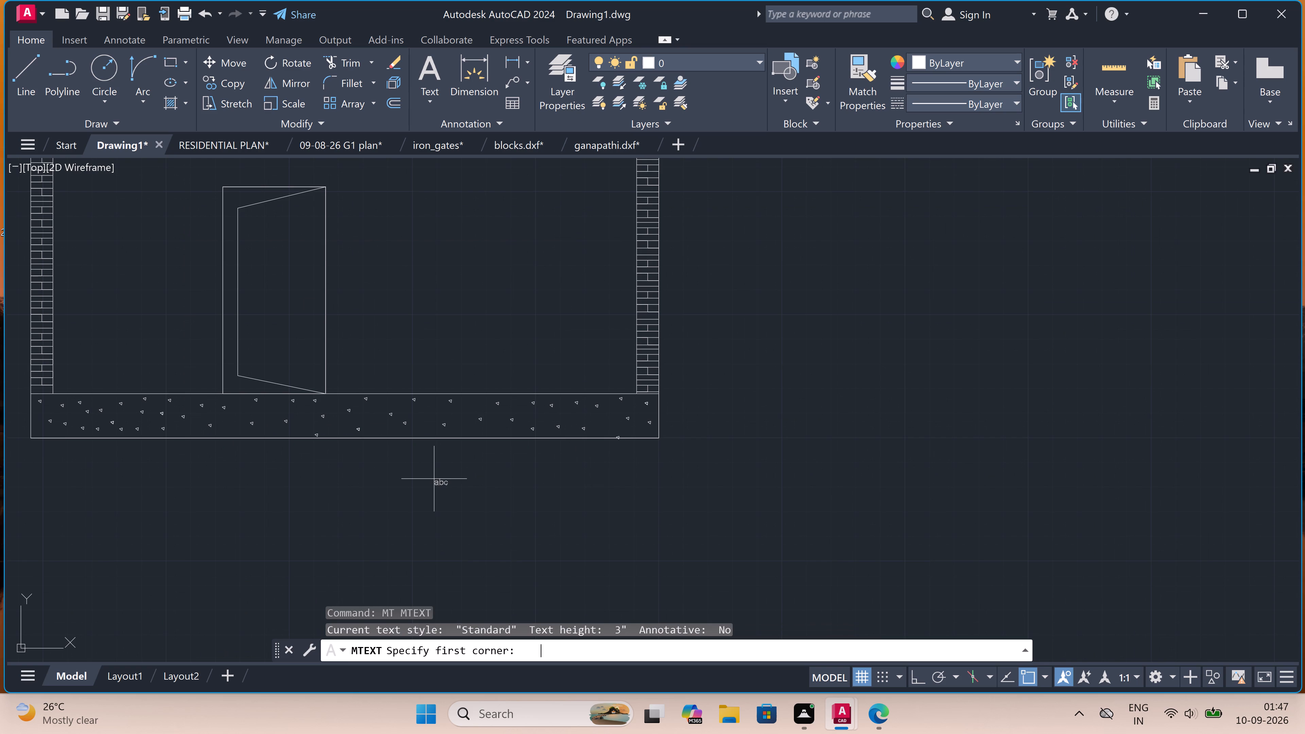
drag(158, 475, 162, 477)
click(749, 500)
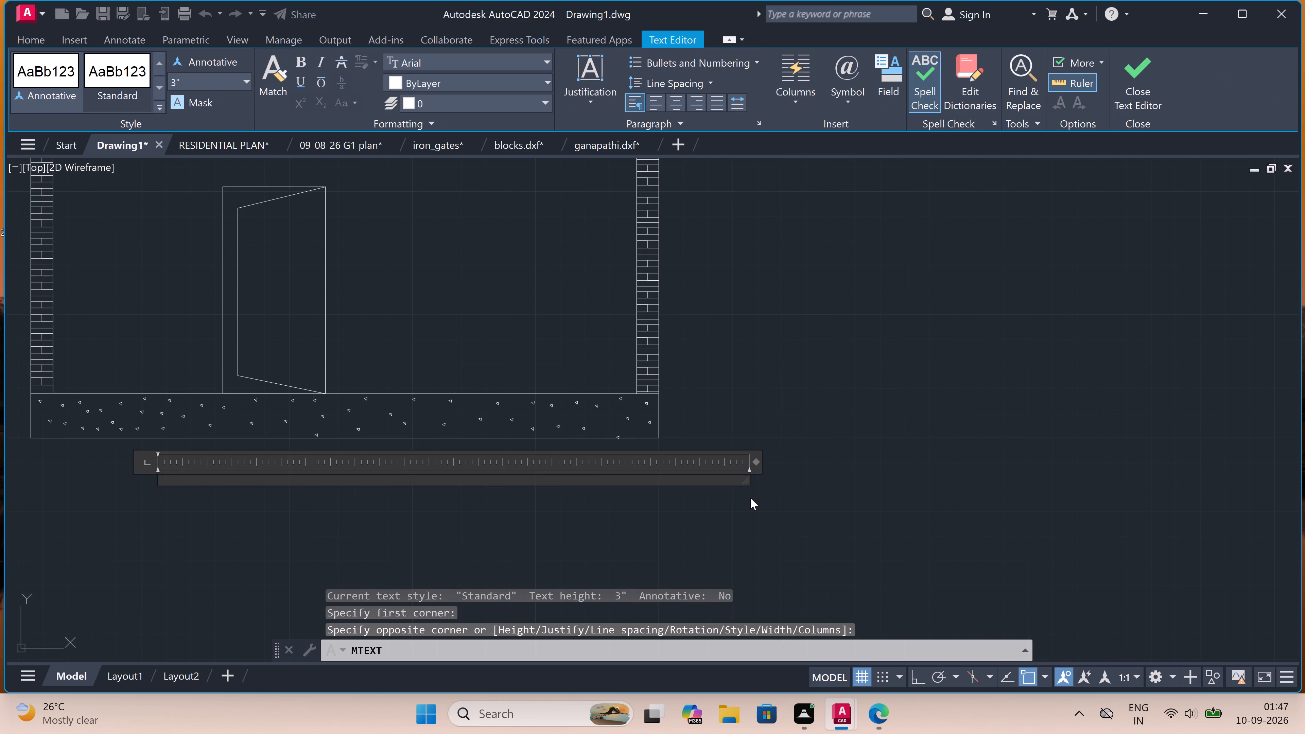
text(SECTIO)
key(n)
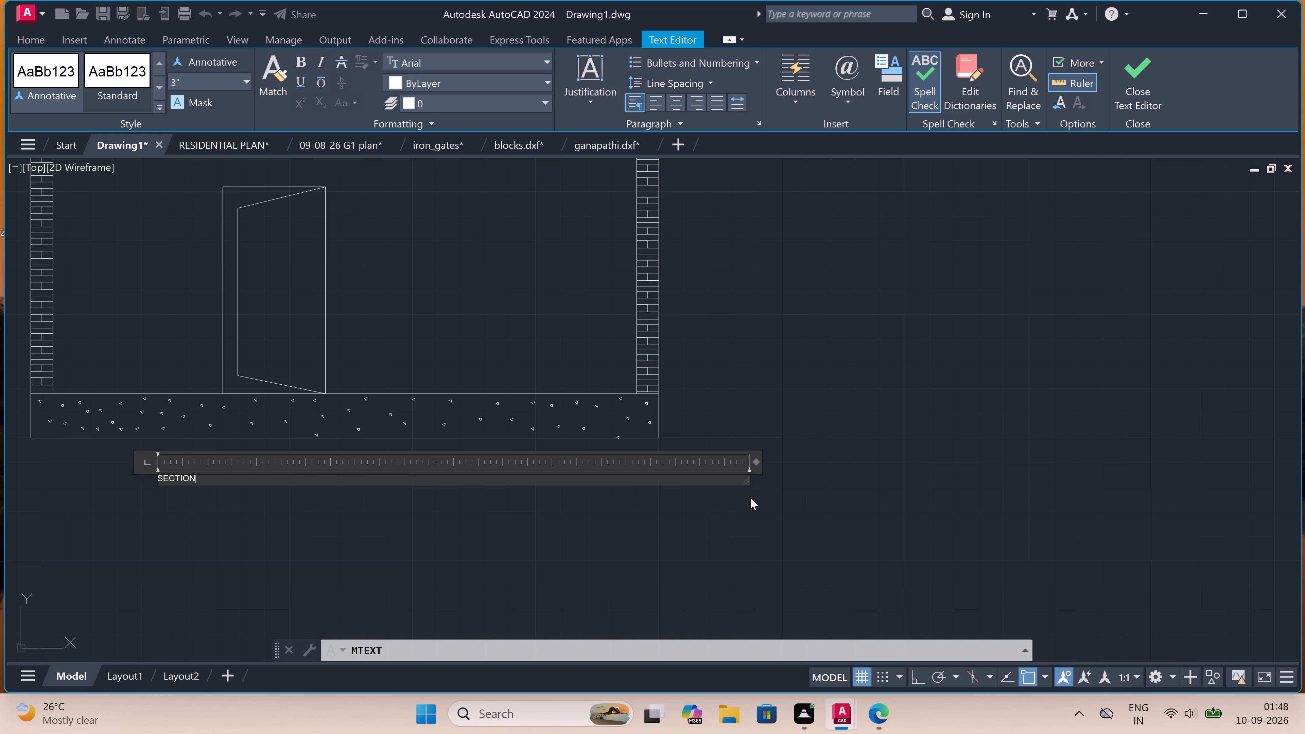
key(minus)
key(BackSpace)
key(space)
text(- AA)
scroll(457, 559, down, 5)
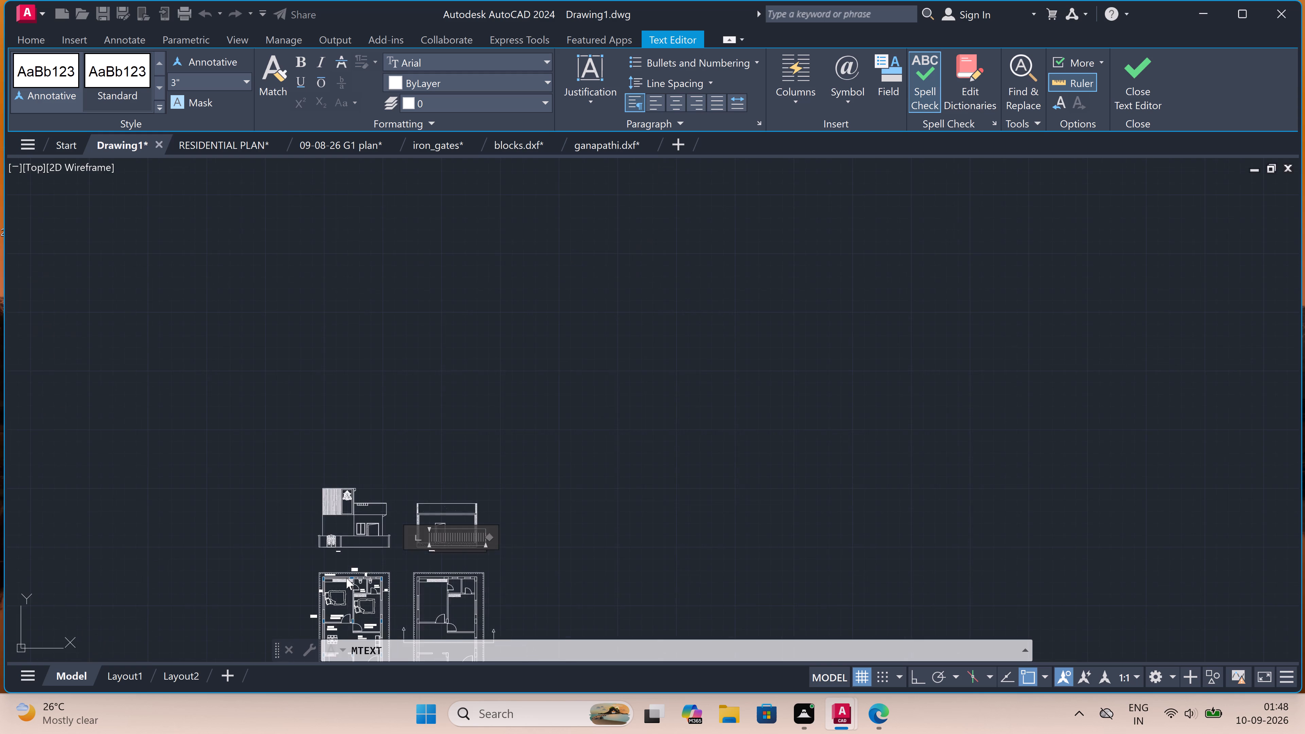
scroll(364, 552, up, 3)
click(388, 566)
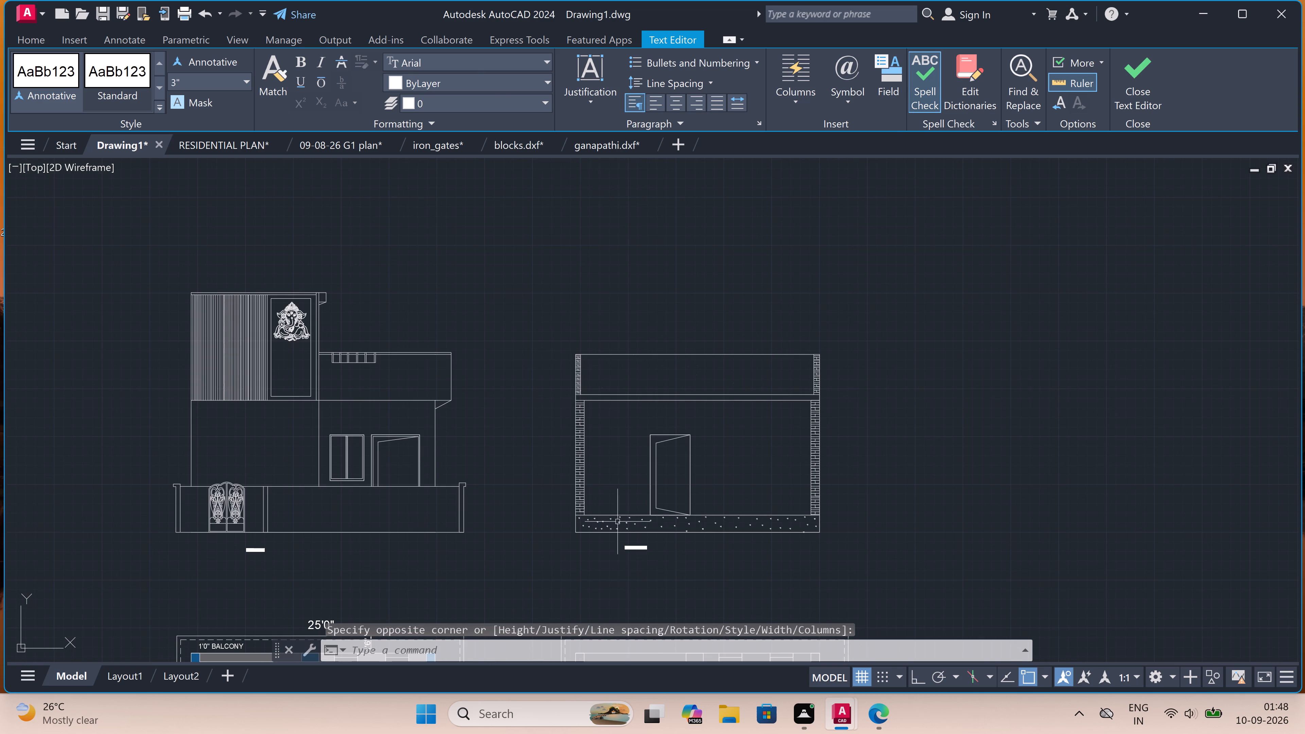
Set the text height of both the "ELEVATION" and "SECTION - AA" labels to 11".
drag(656, 539, 621, 569)
click(588, 586)
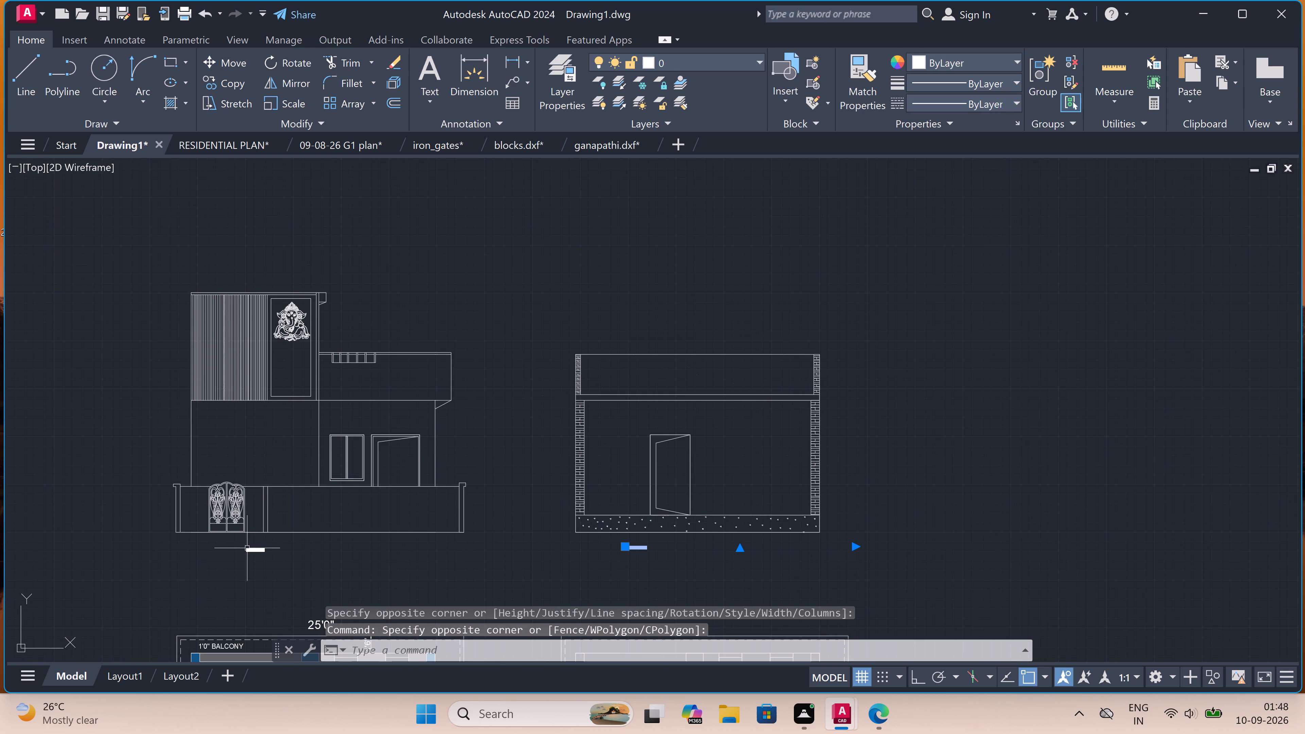
drag(276, 542, 260, 555)
double_click(236, 562)
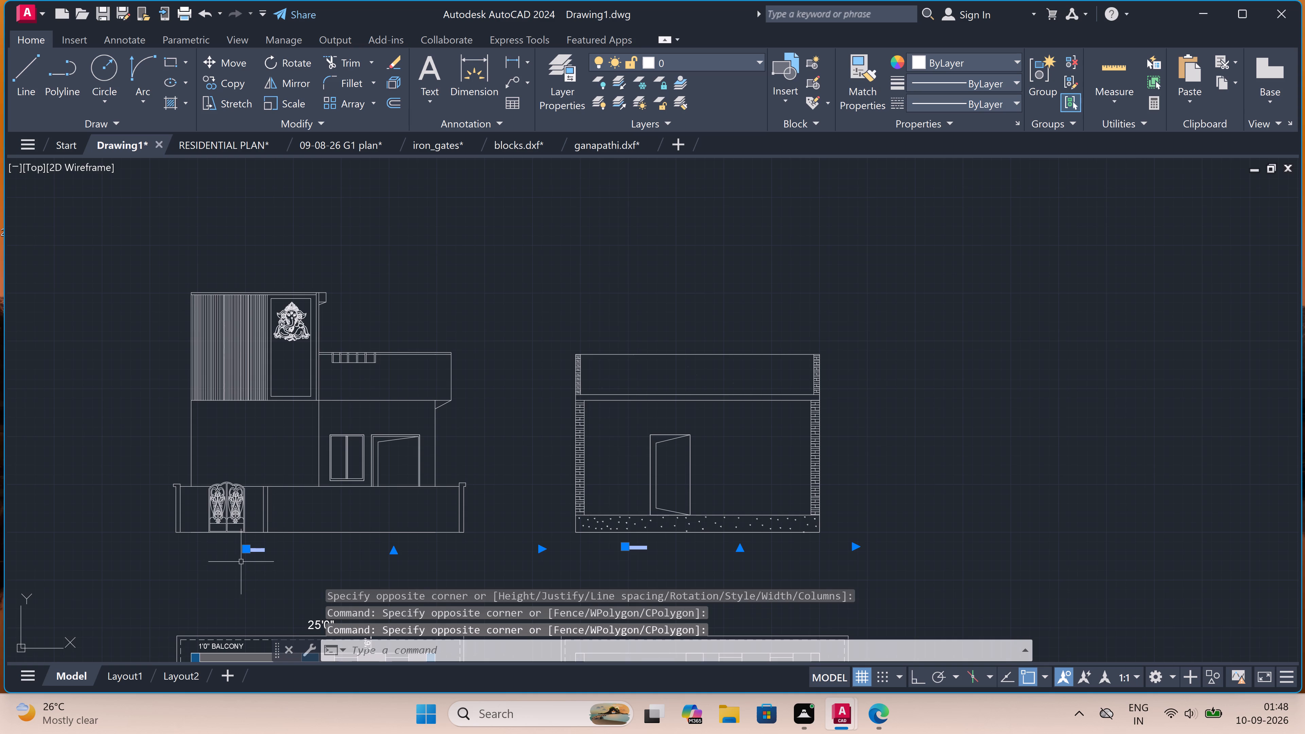
right_click(494, 245)
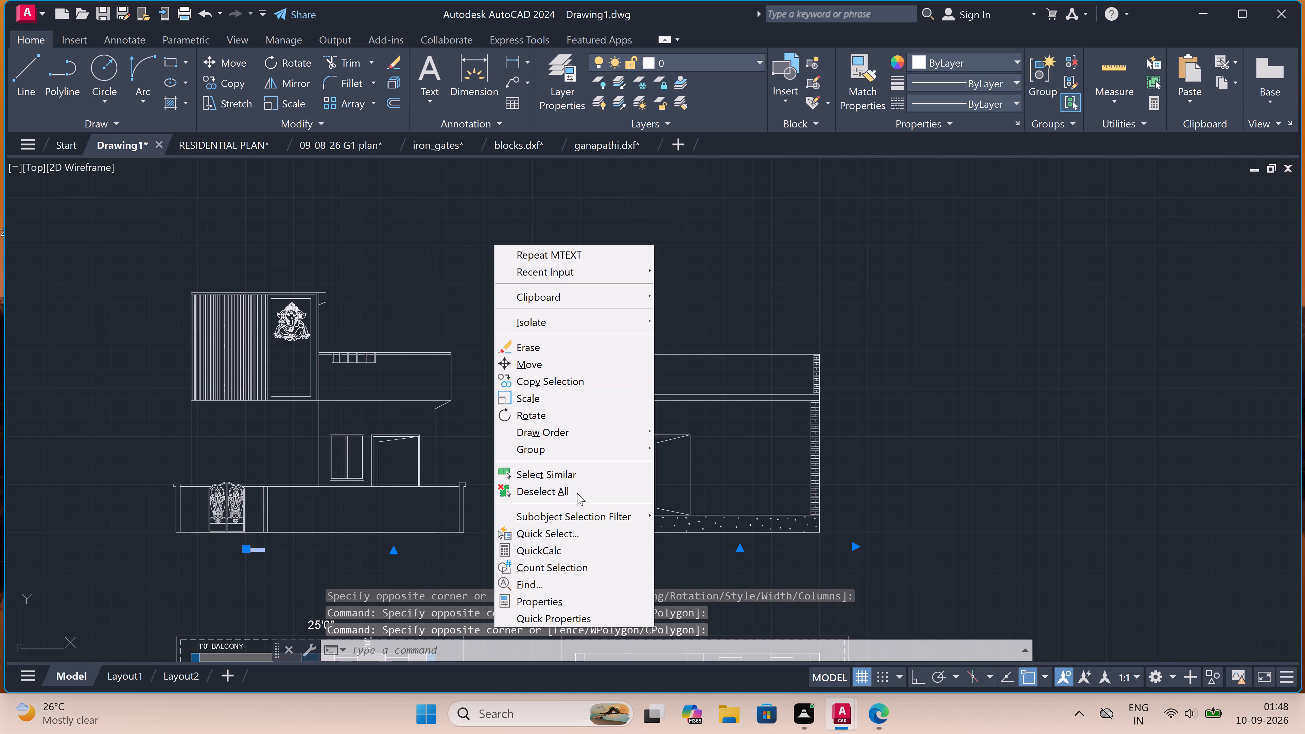
click(584, 597)
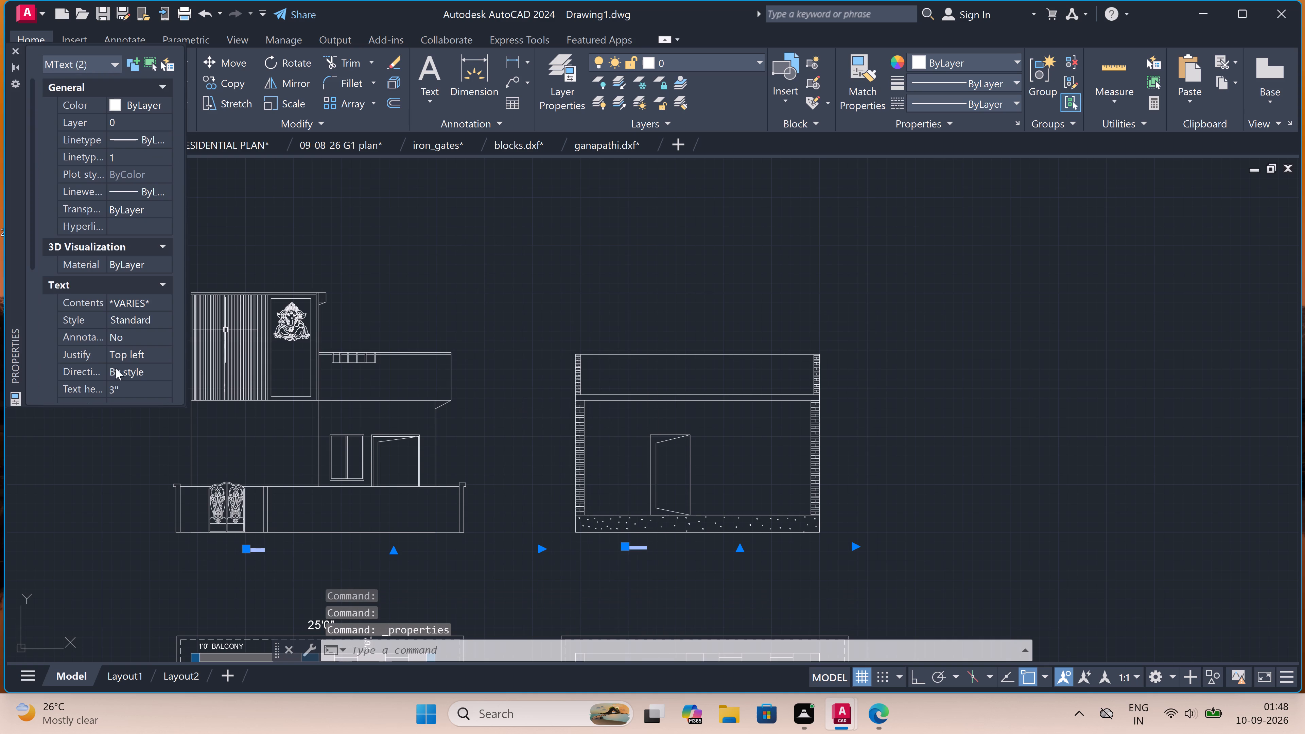
click(148, 385)
key(BackSpace)
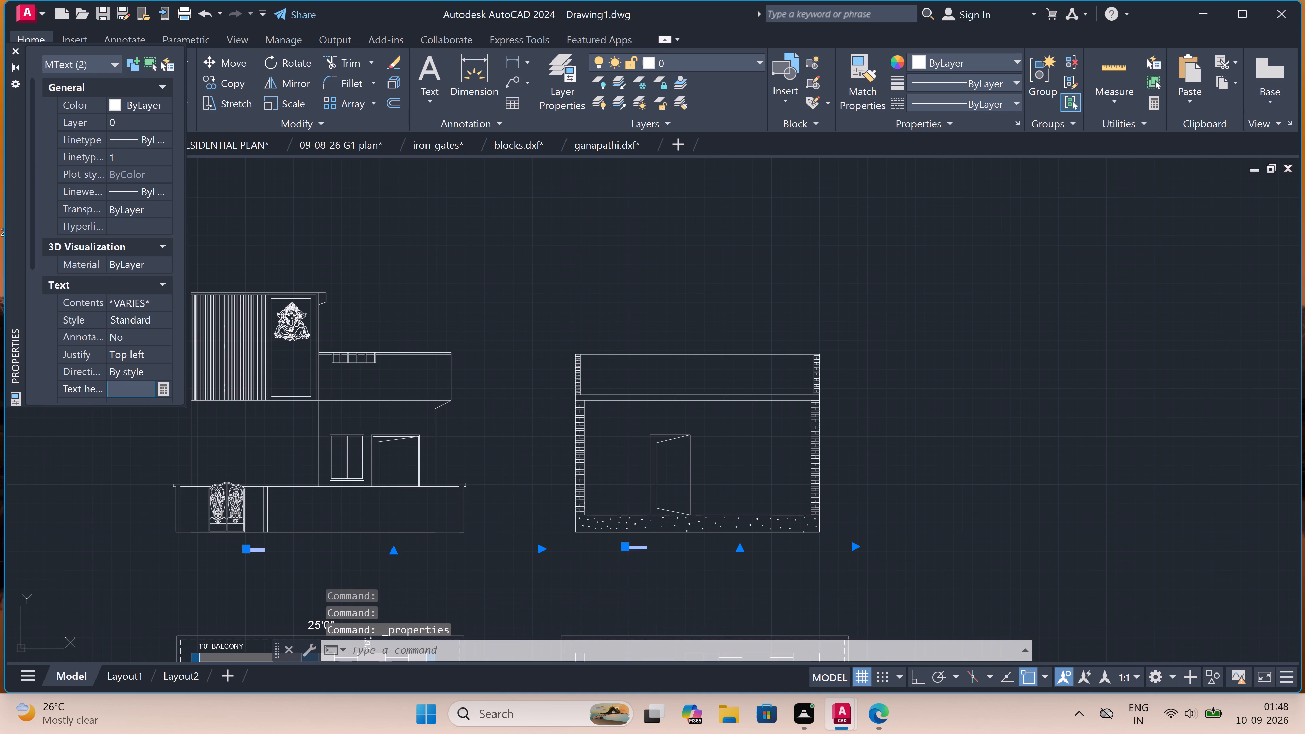
text(11)
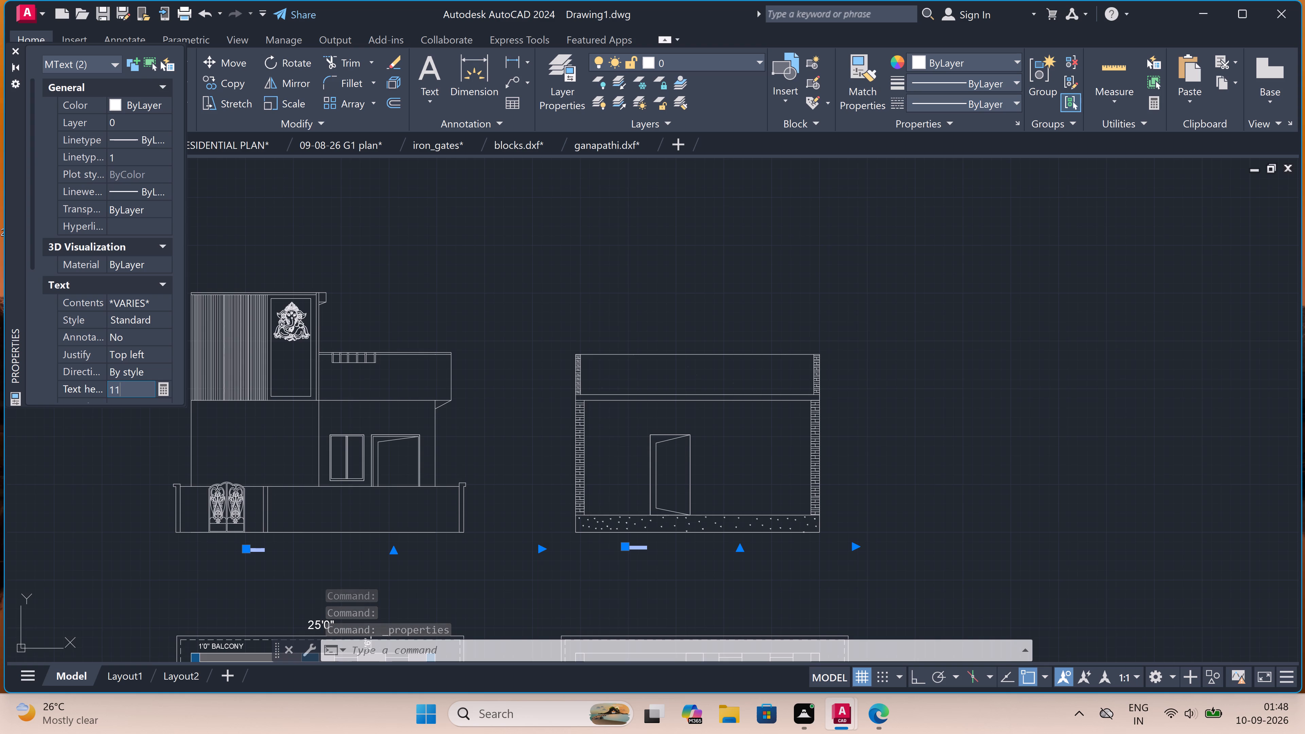
key(shift+quotedbl)
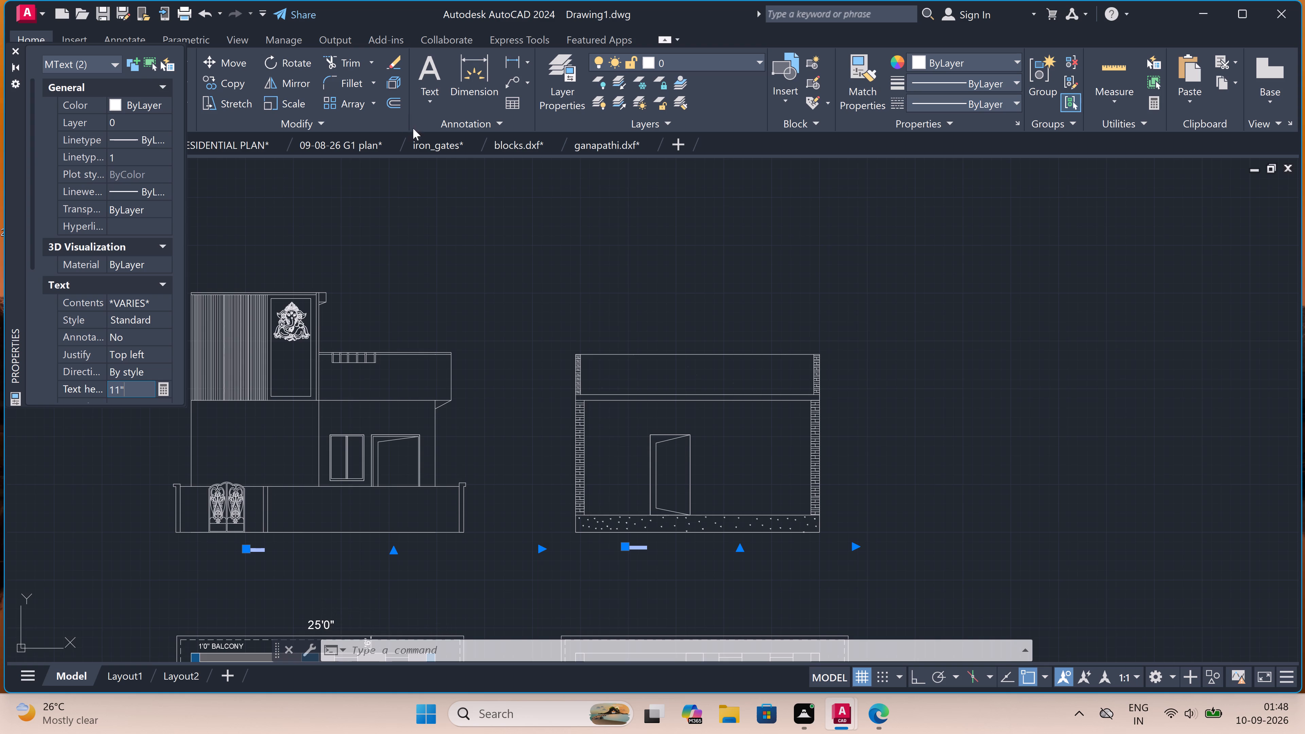
double_click(426, 237)
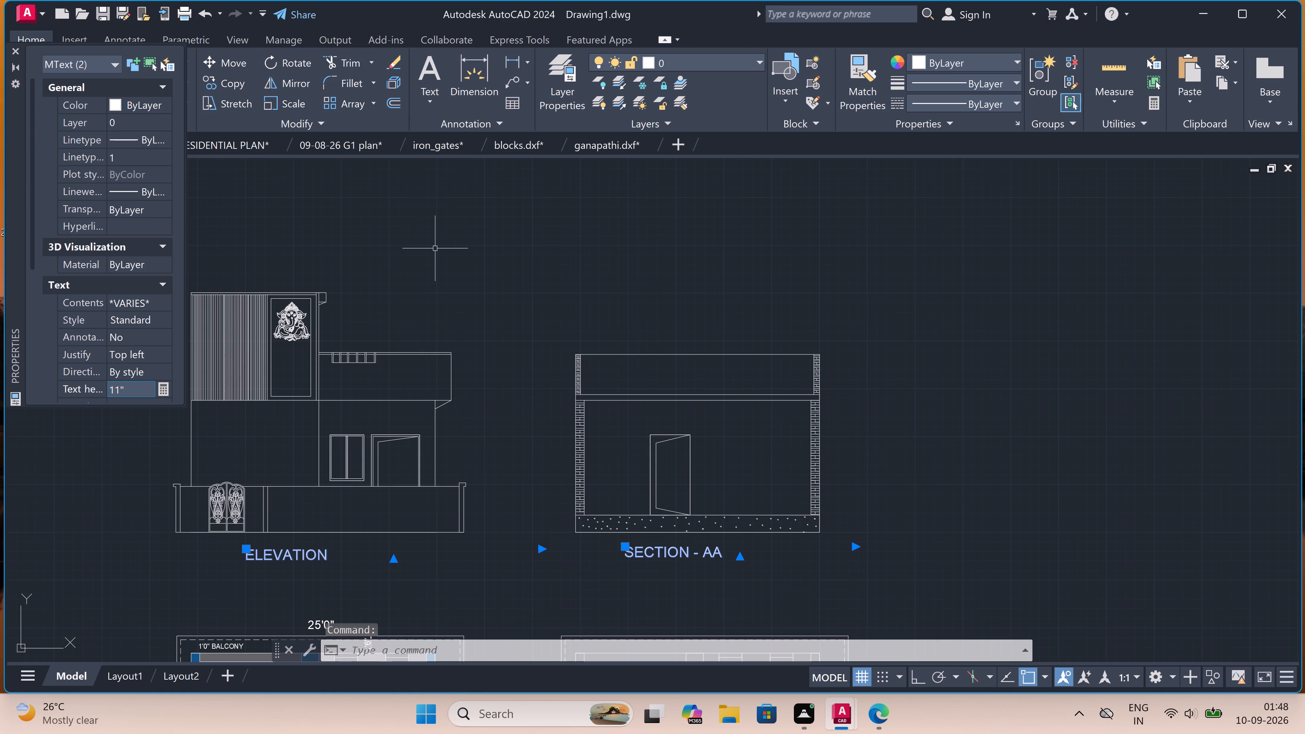
key(Escape)
Shift the "ELEVATION" label sideways so it sits roughly centred beneath the front elevation.
scroll(439, 260, down, 2)
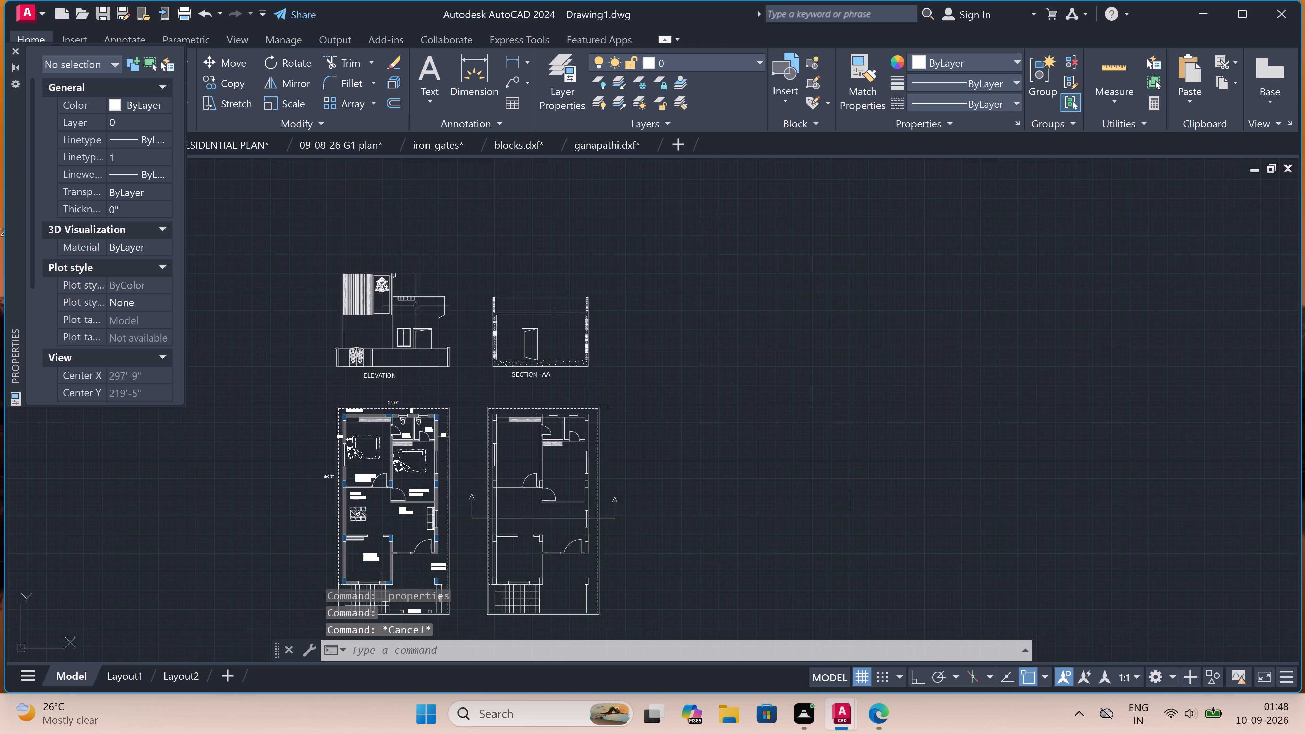
scroll(371, 372, up, 4)
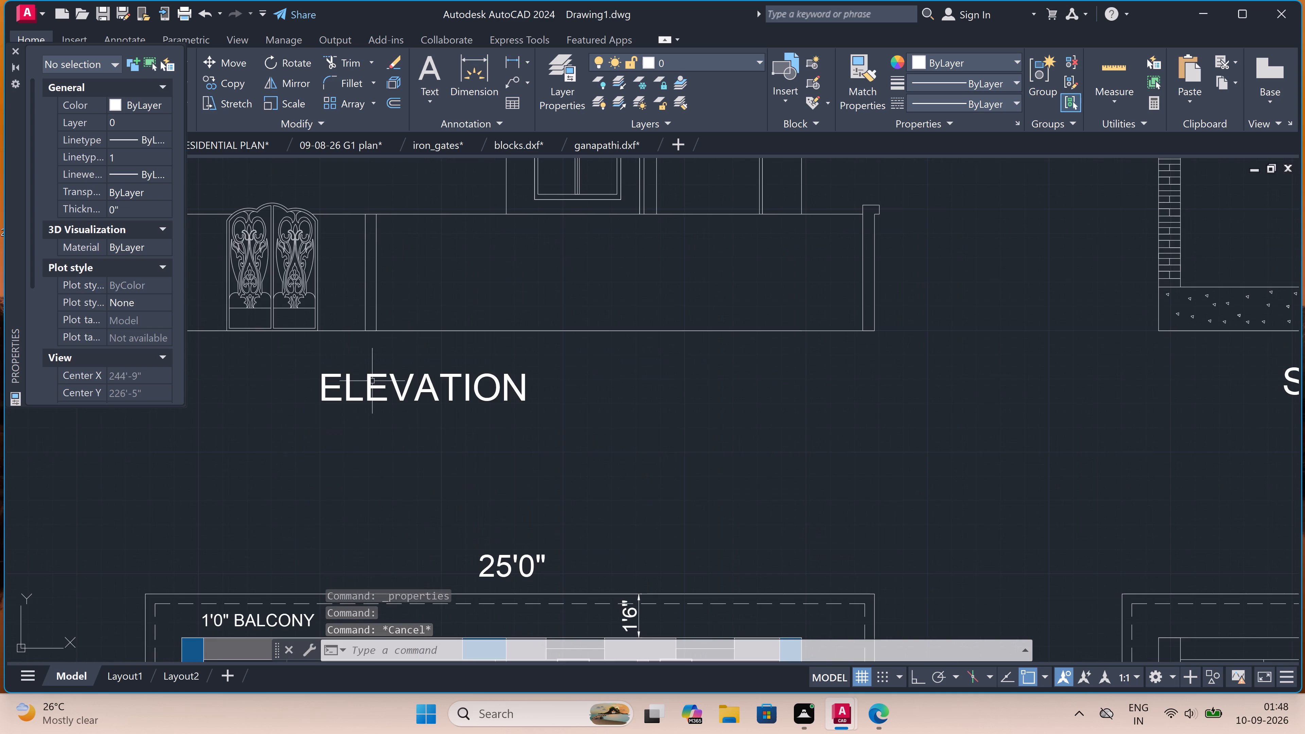
click(372, 381)
drag(319, 376, 331, 376)
click(382, 366)
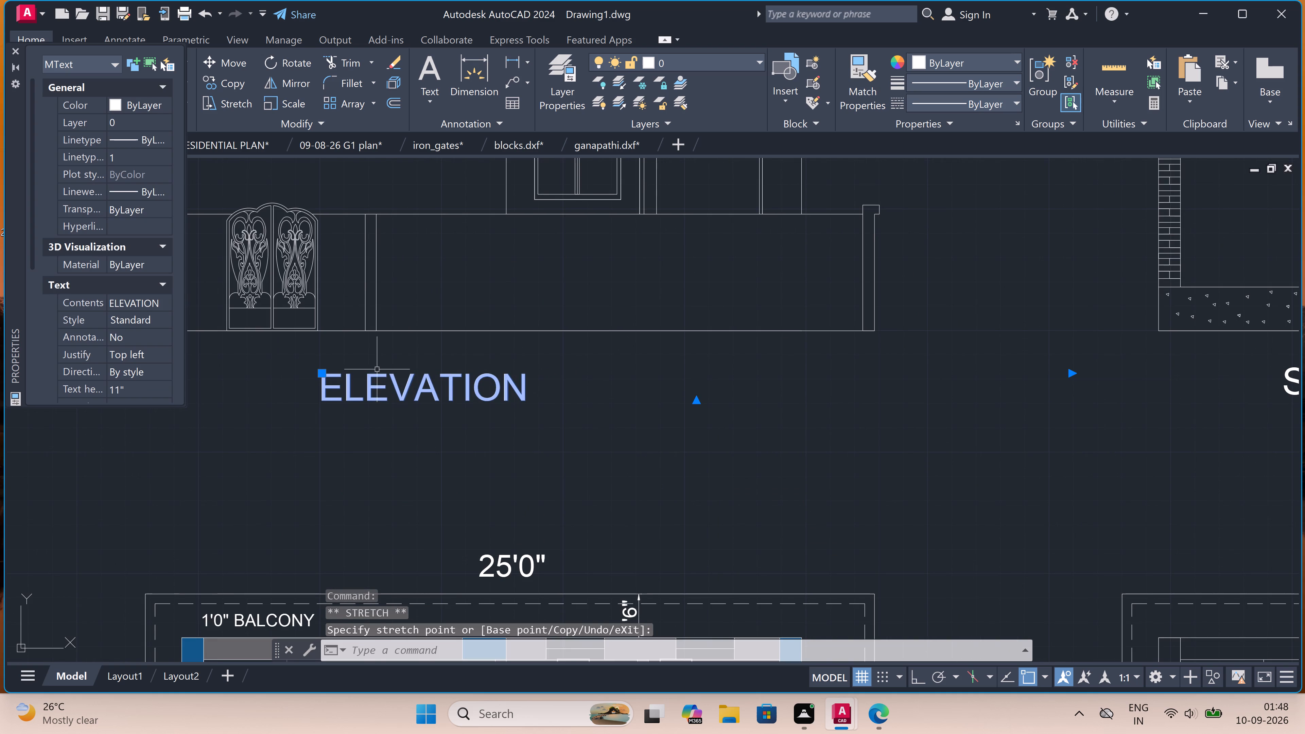
double_click(321, 374)
scroll(327, 375, down, 3)
scroll(327, 375, up, 3)
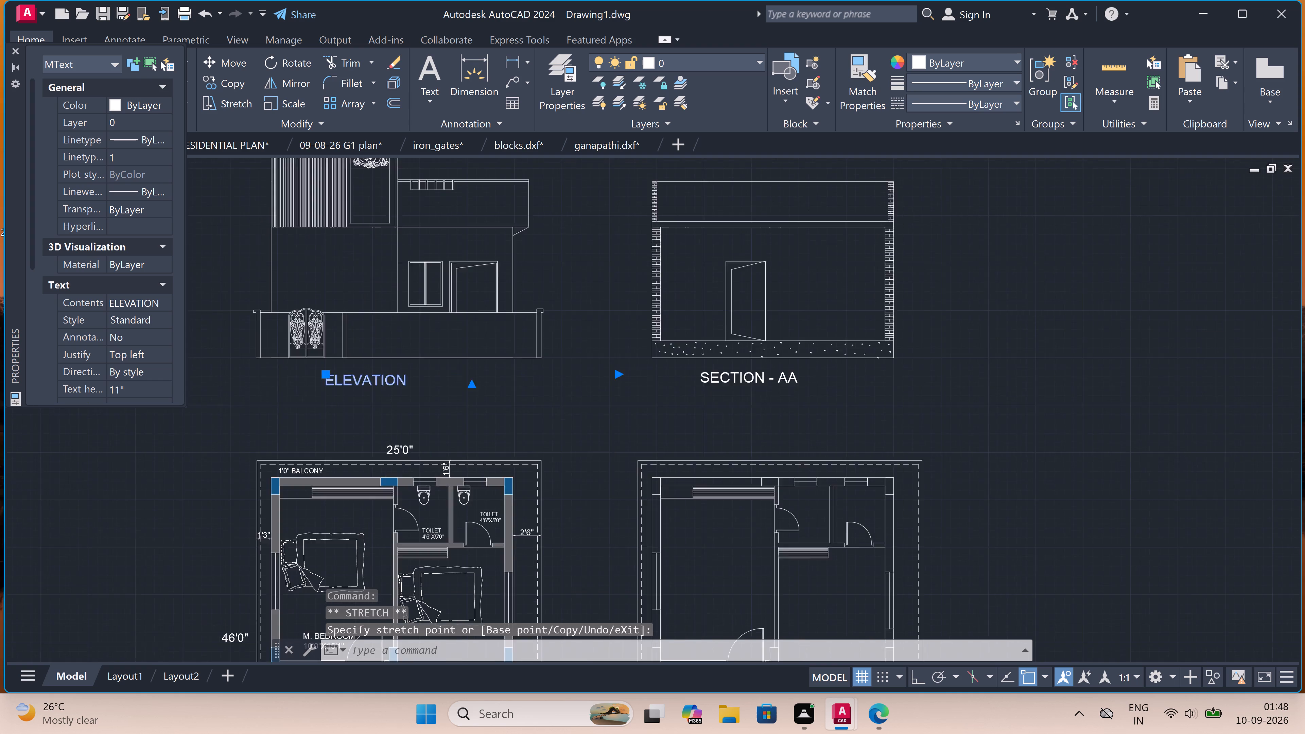
drag(324, 371, 330, 370)
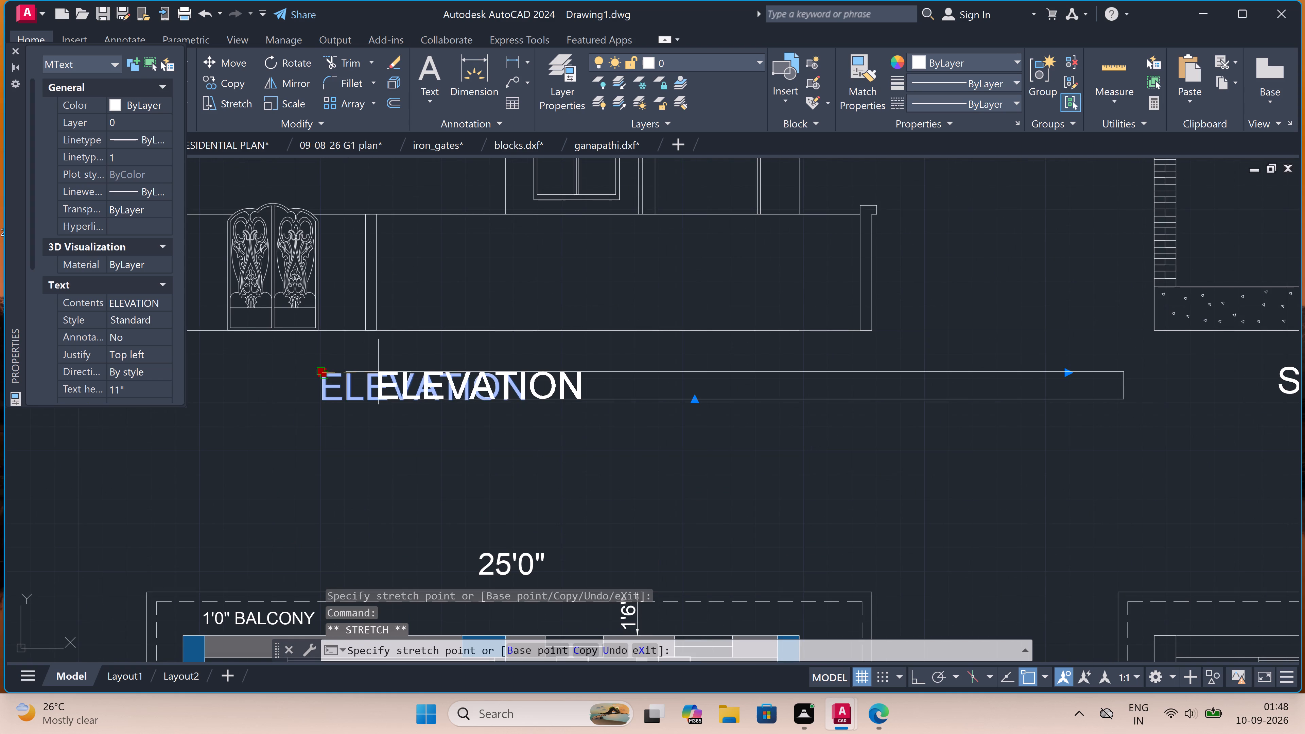
scroll(378, 372, up, 3)
click(406, 368)
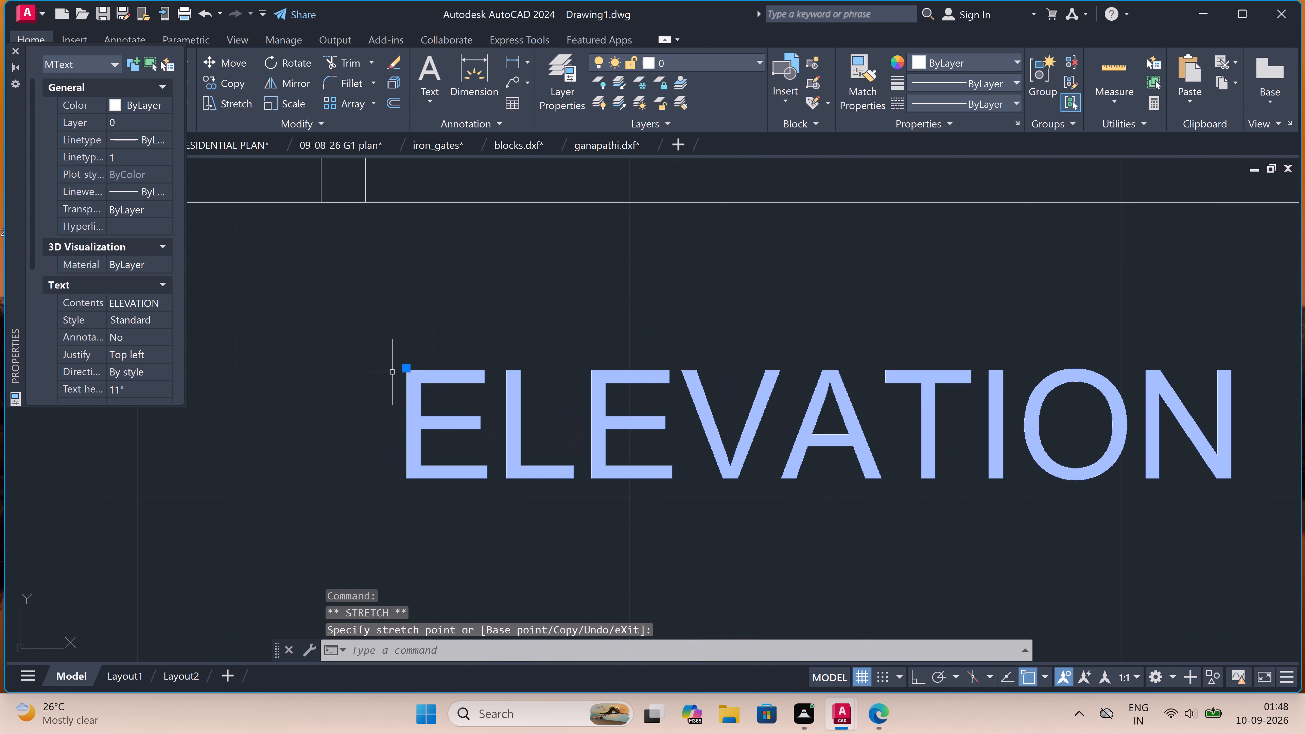
scroll(383, 366, down, 9)
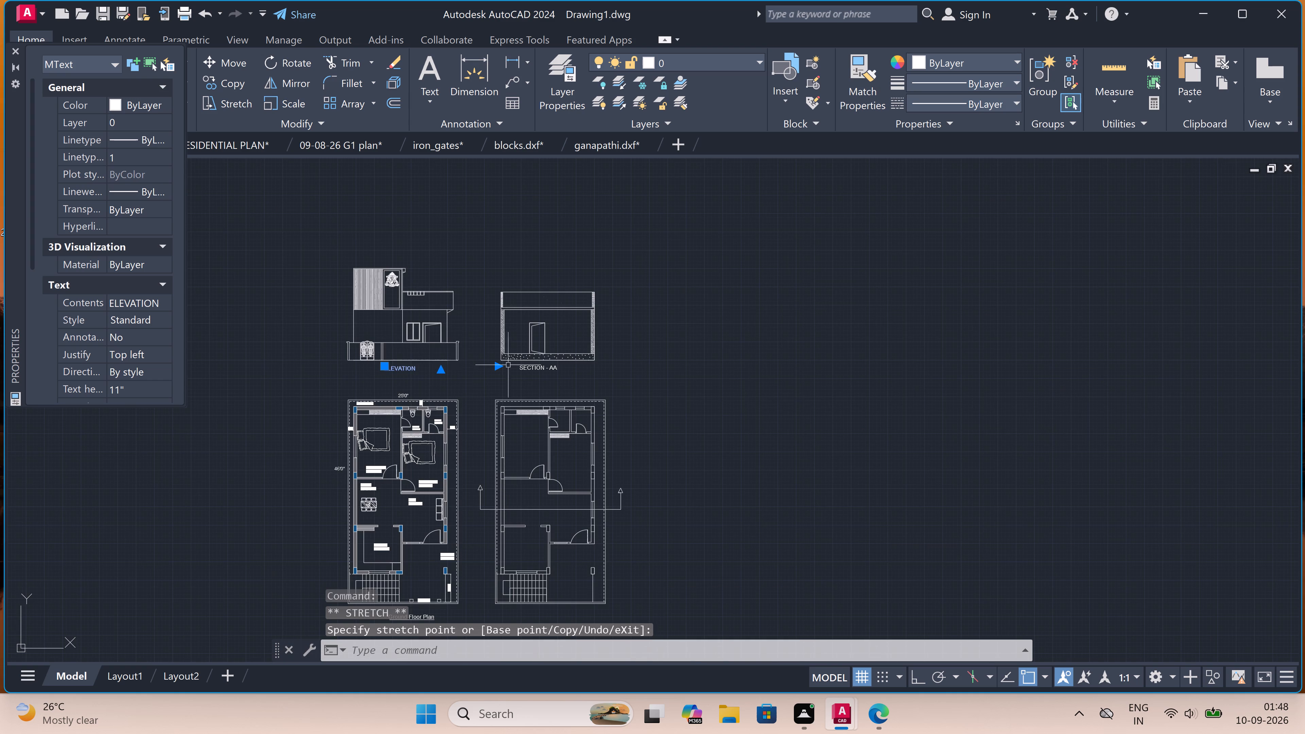
scroll(554, 356, up, 4)
key(Escape)
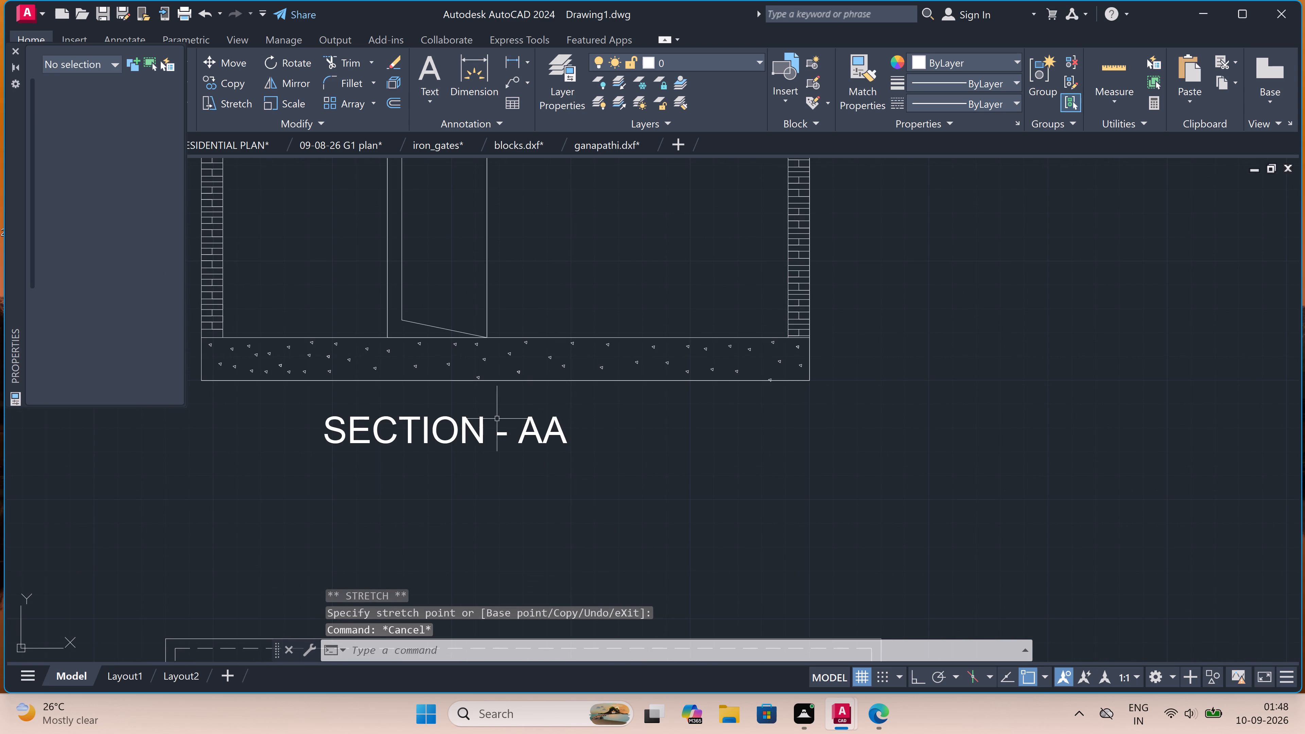
Shift the "SECTION - AA" label horizontally, with Ortho on, so it sits roughly centred beneath the section's hatched base.
click(483, 421)
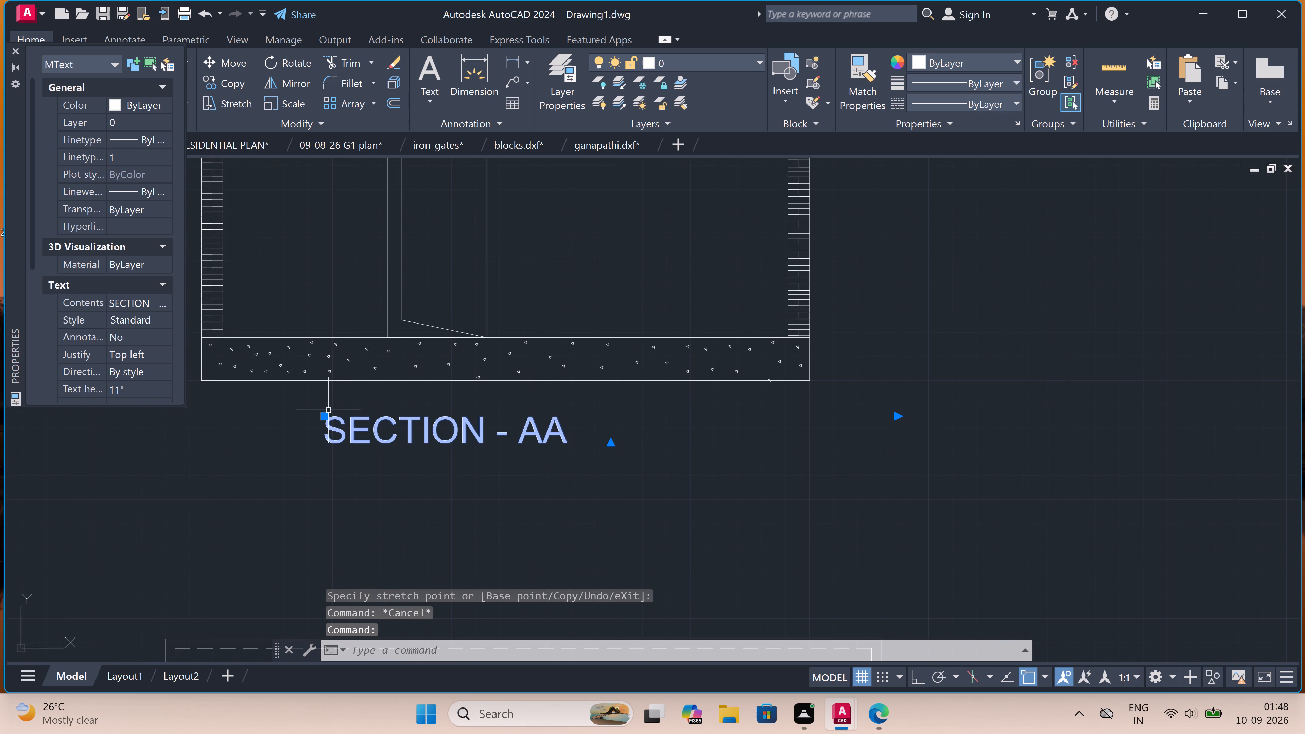
double_click(324, 414)
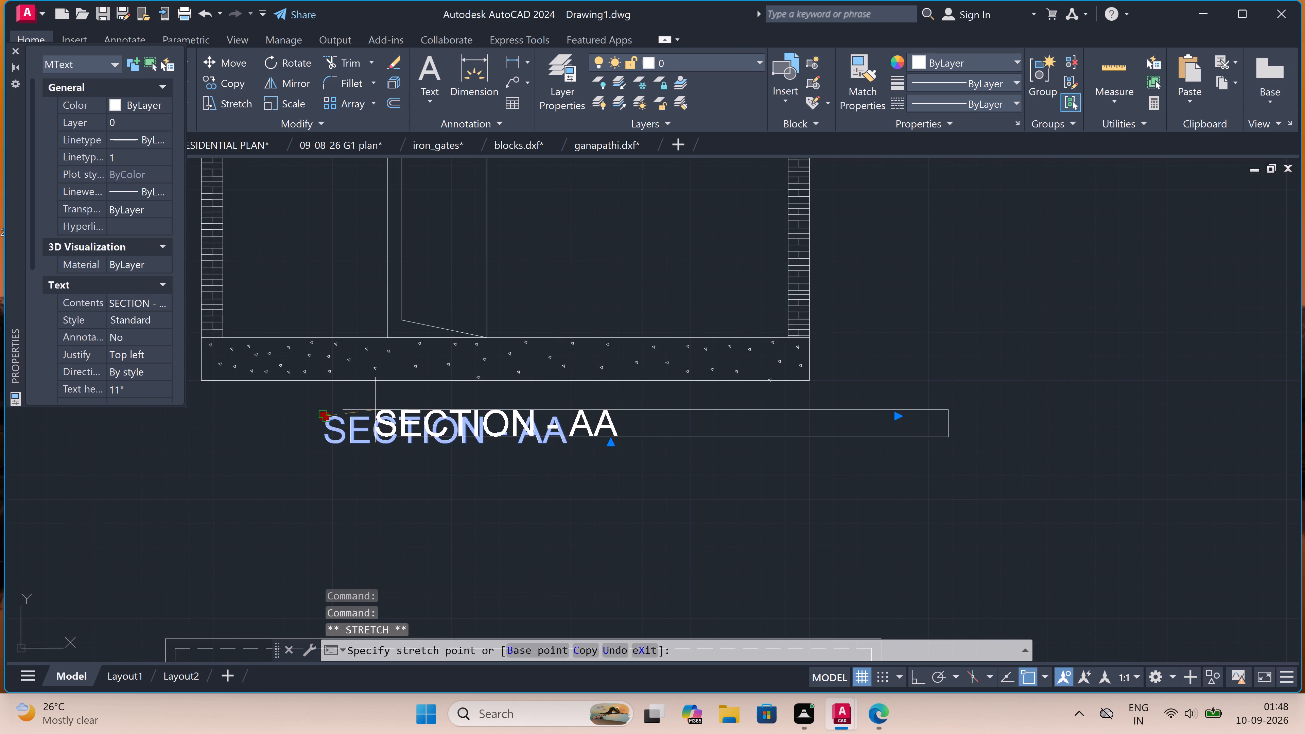
scroll(376, 410, up, 1)
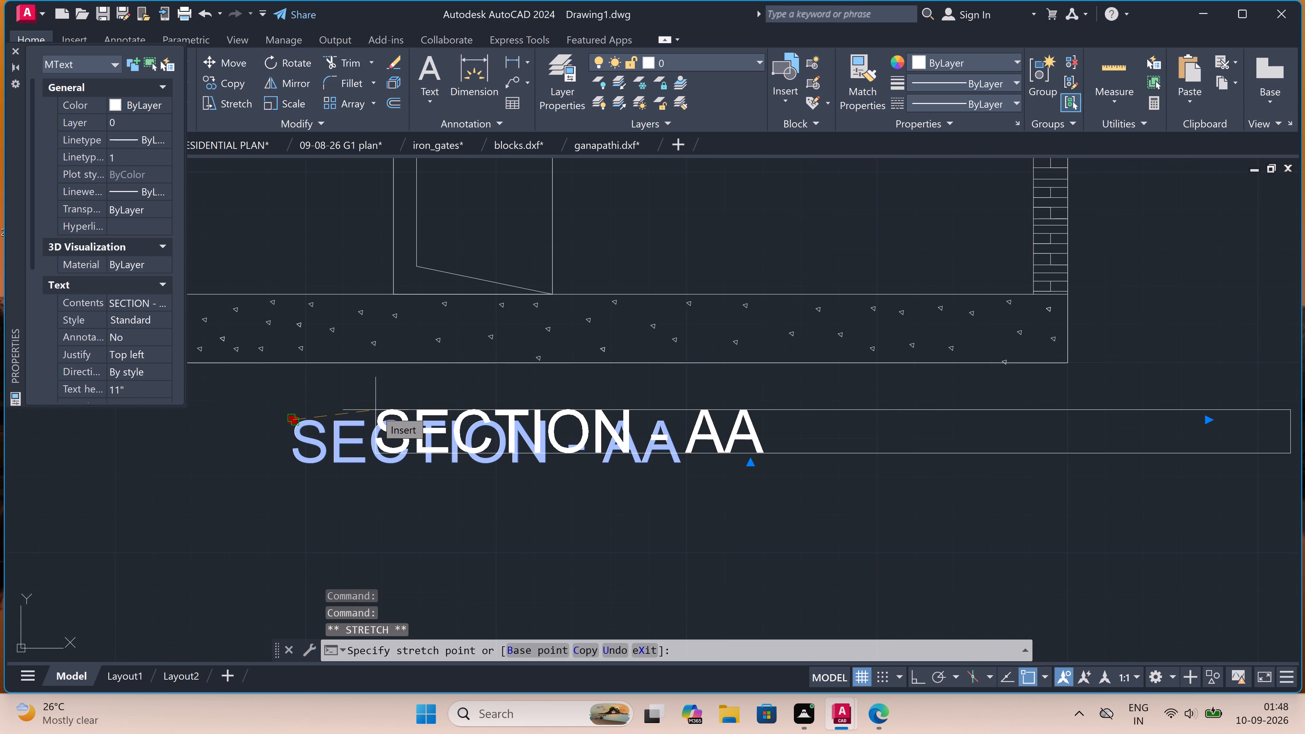
key(F8)
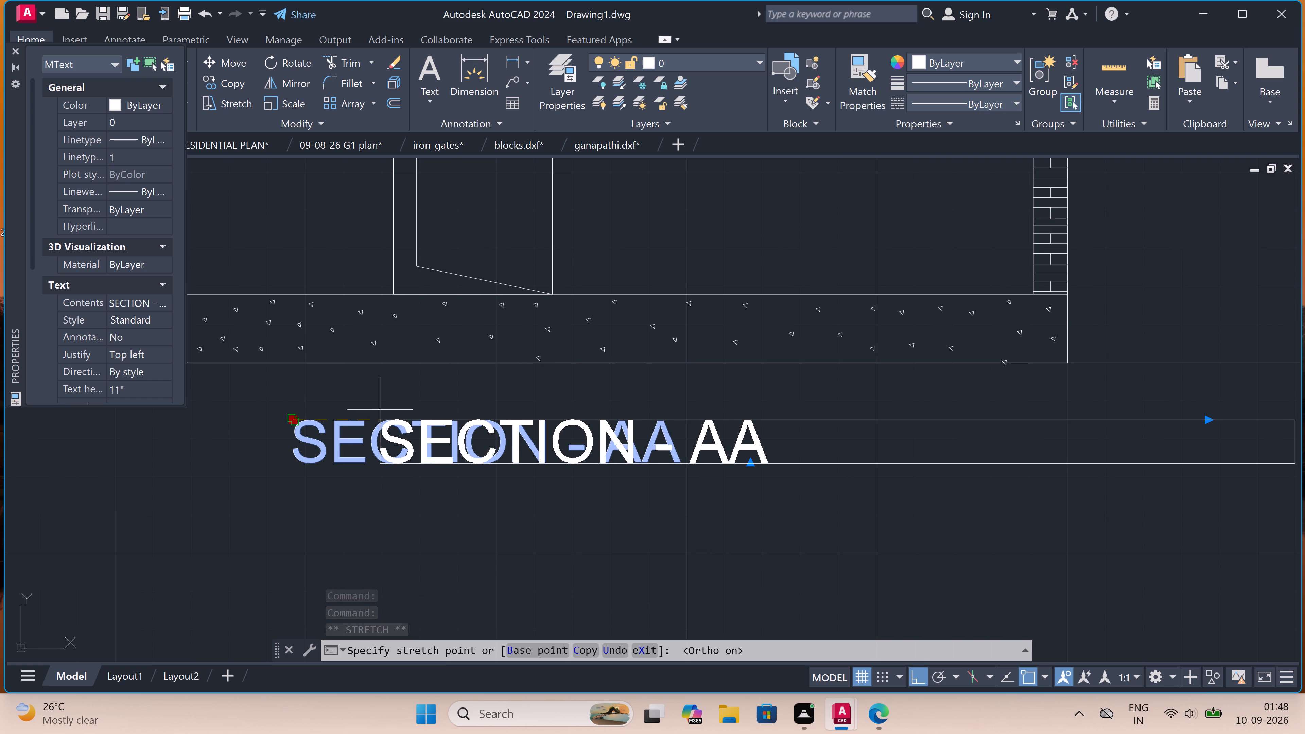
scroll(380, 410, up, 2)
click(382, 413)
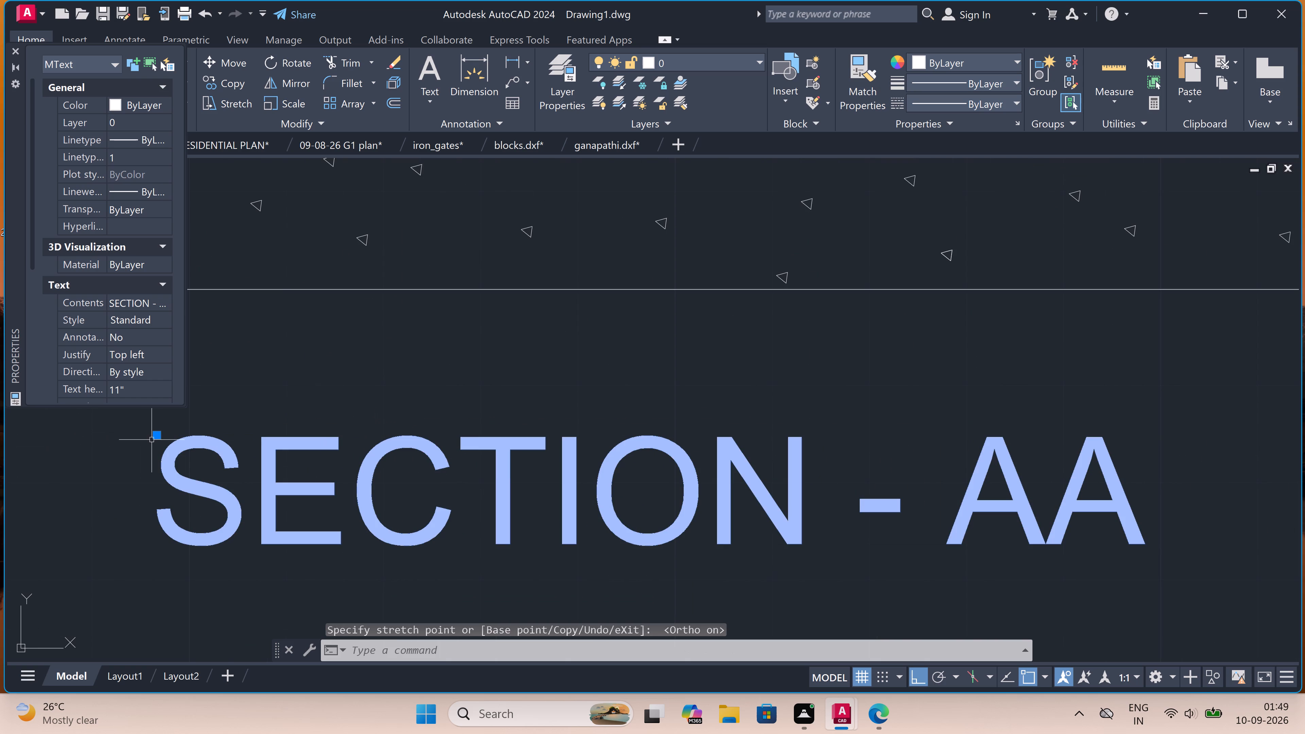
drag(154, 432, 159, 434)
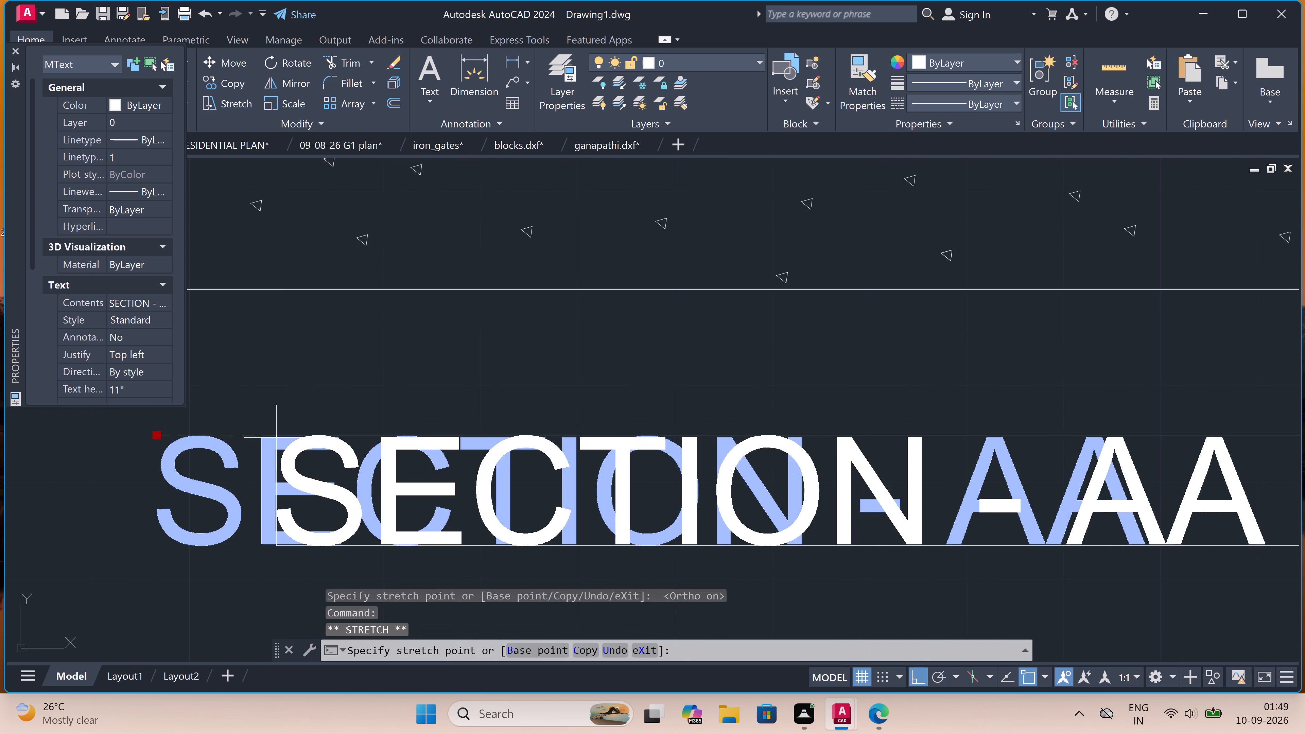
click(380, 435)
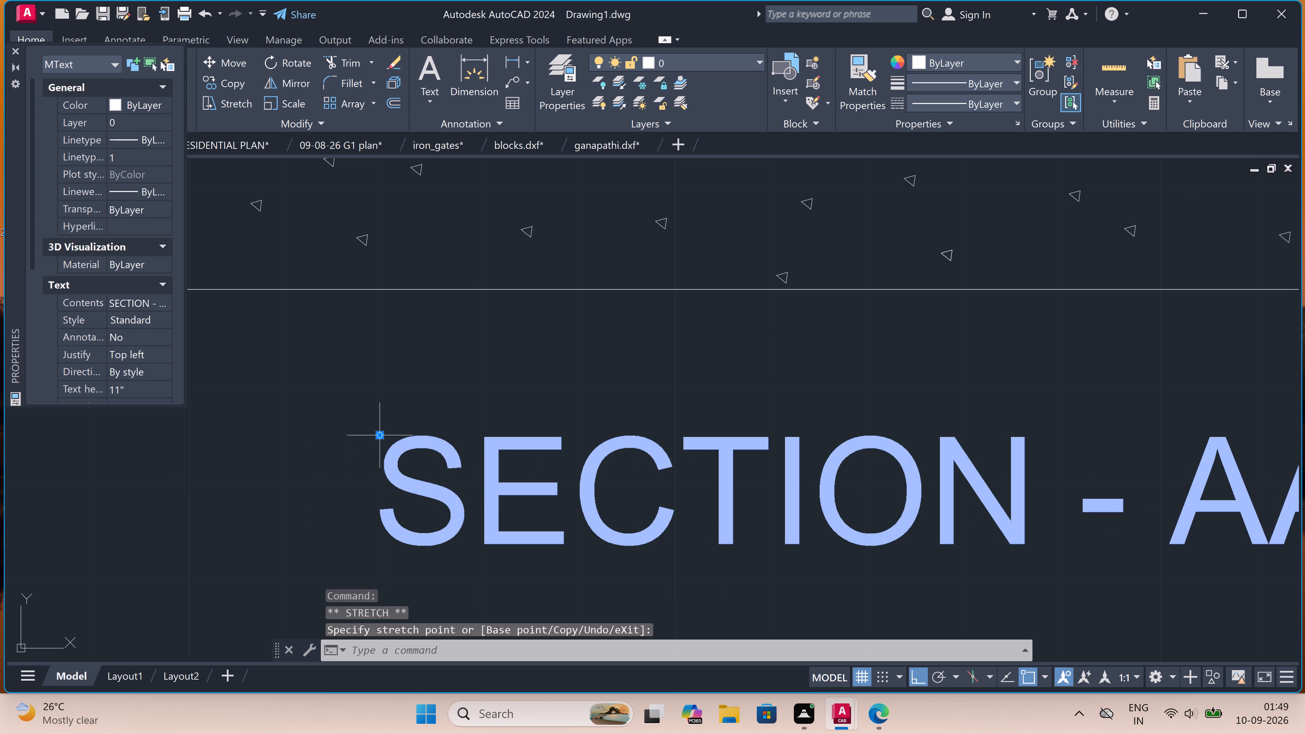
key(Escape)
Underline the "ELEVATION" label with a horizontal line about 7'-1" long, drawn just below the text and spanning its full width.
scroll(367, 417, down, 8)
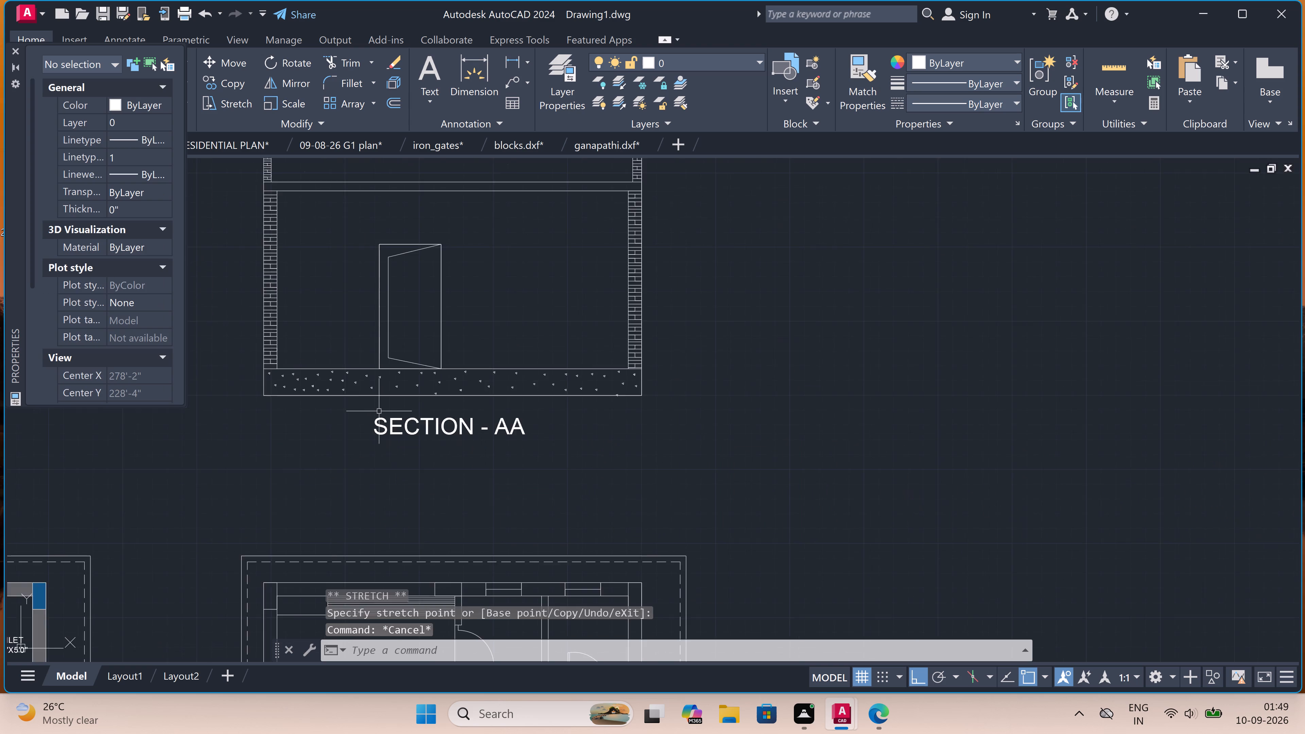
scroll(390, 415, down, 2)
scroll(335, 412, up, 4)
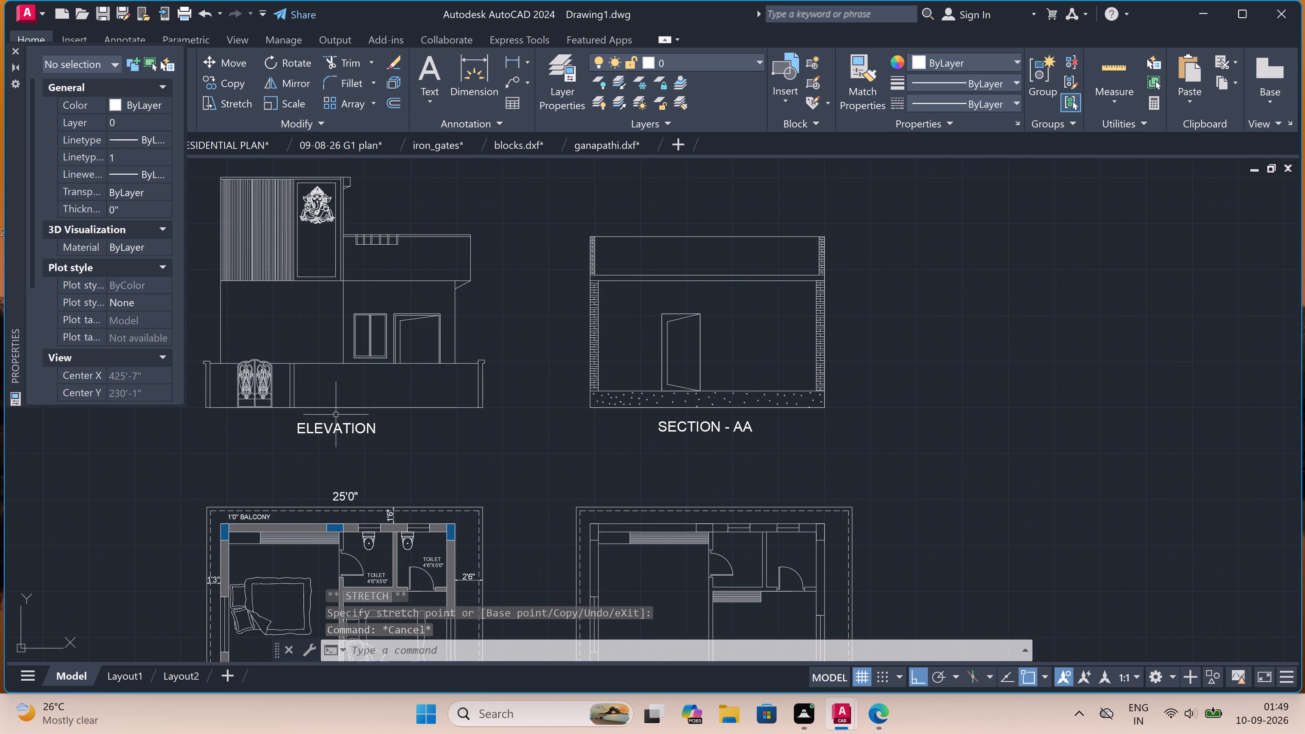
scroll(313, 447, up, 4)
scroll(346, 402, down, 3)
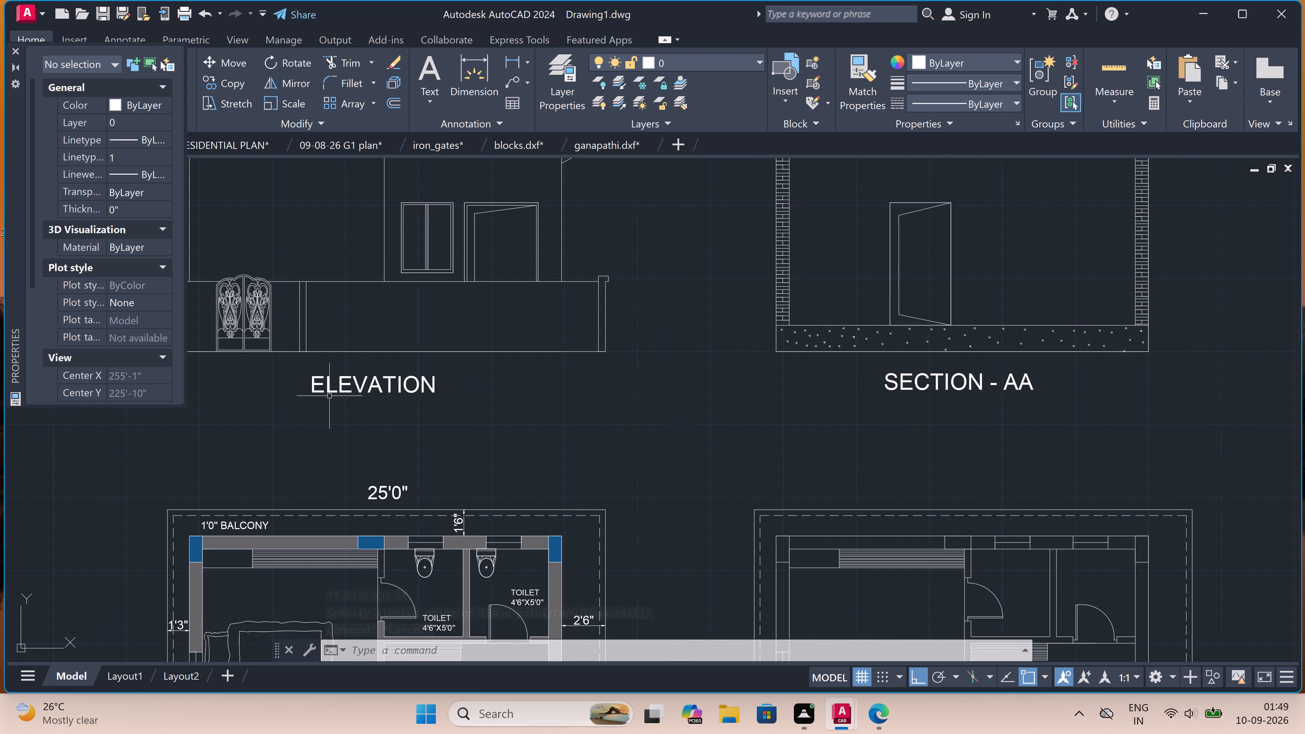
scroll(326, 393, up, 4)
text(L)
key(space)
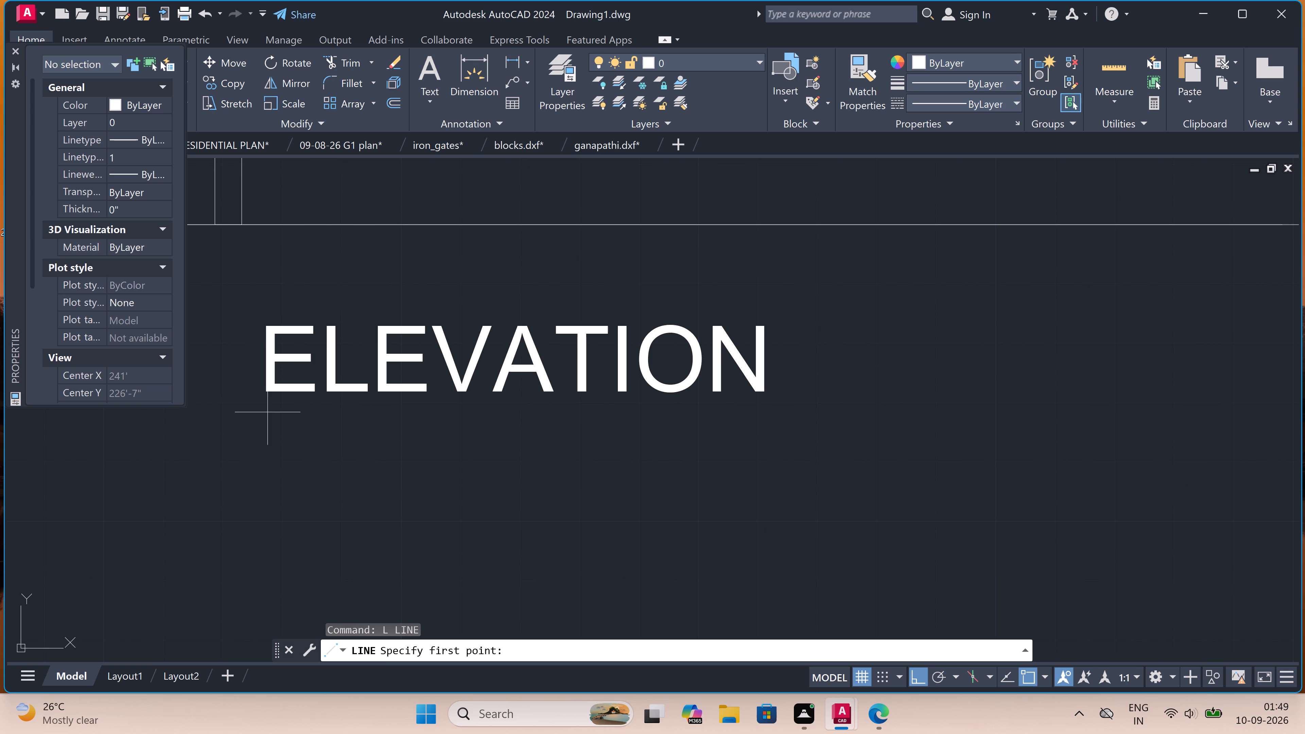
scroll(264, 397, up, 7)
drag(257, 393, 276, 396)
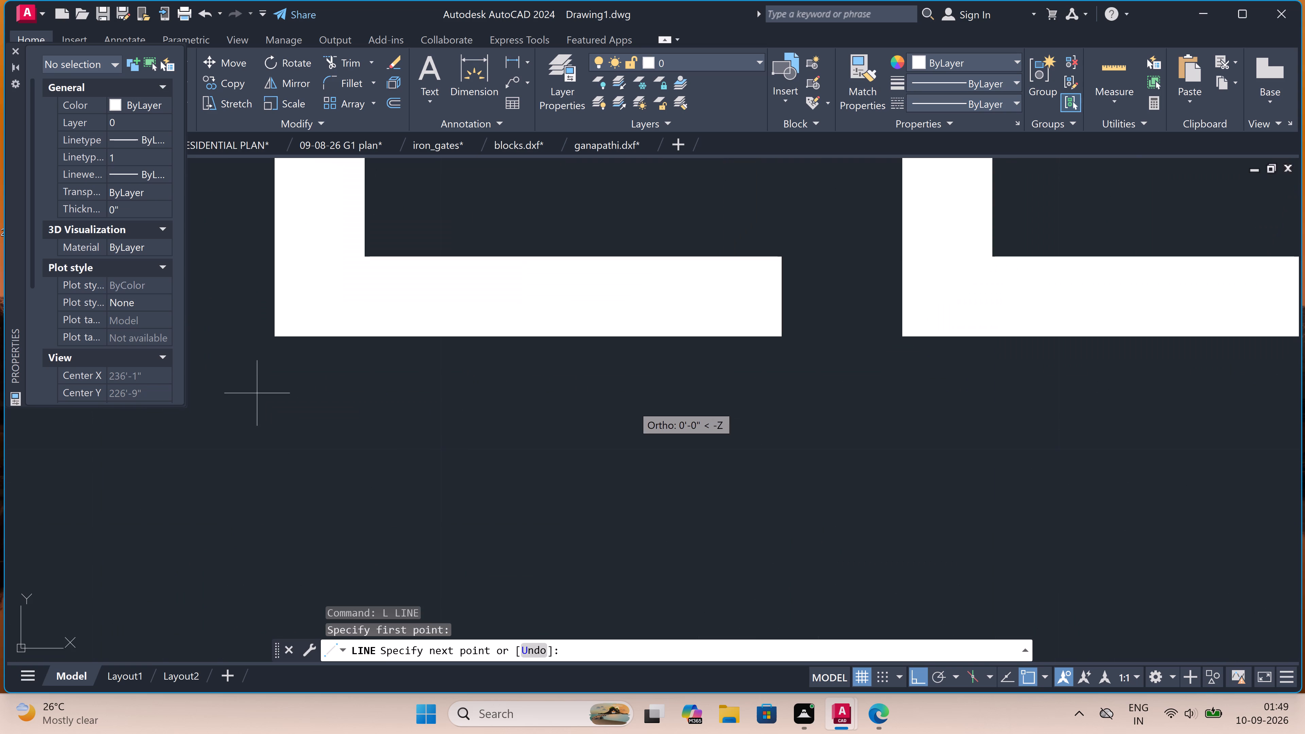
scroll(624, 399, down, 11)
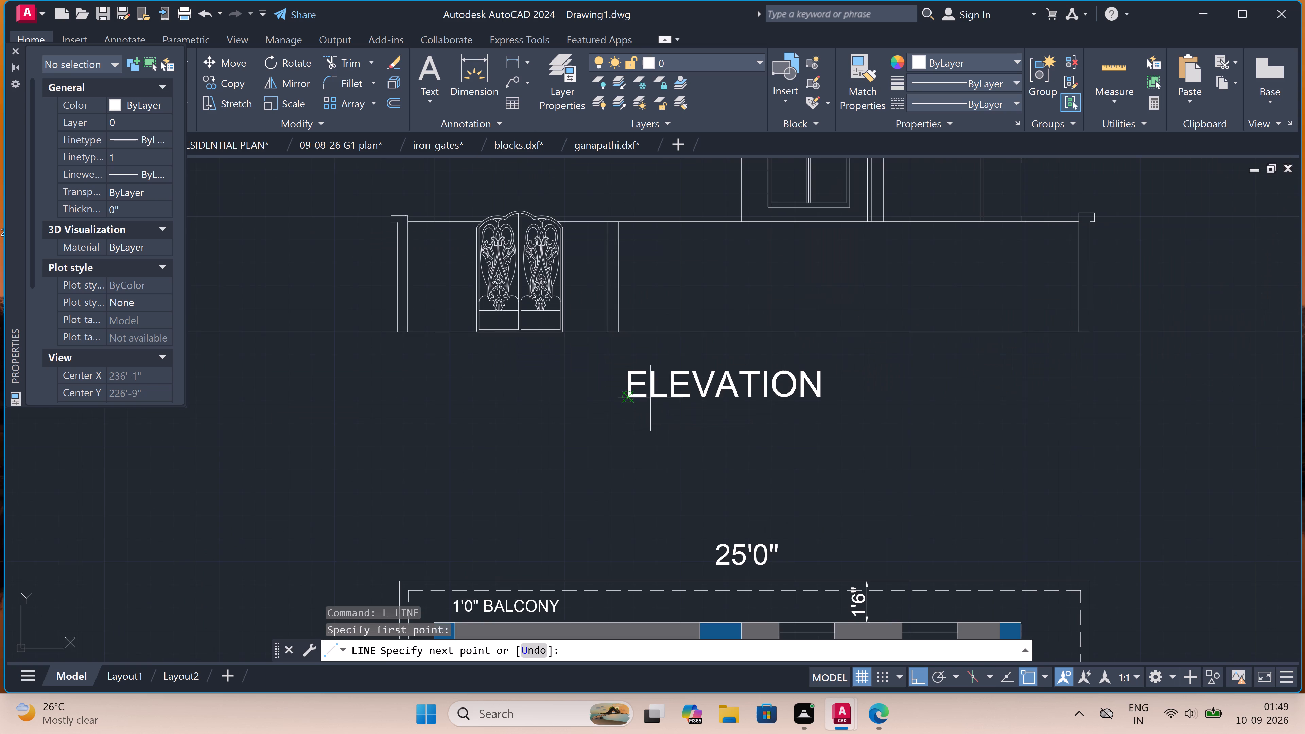
scroll(824, 399, up, 5)
click(803, 382)
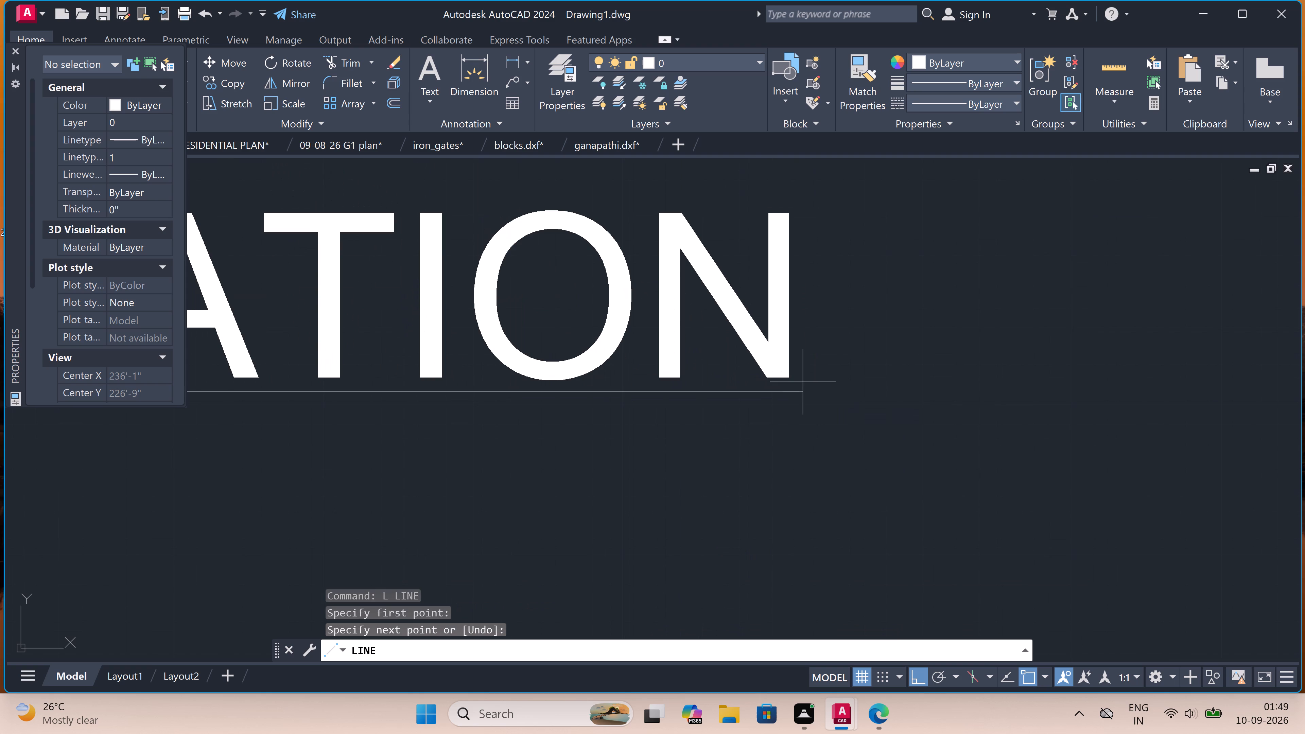
key(ctrl+z)
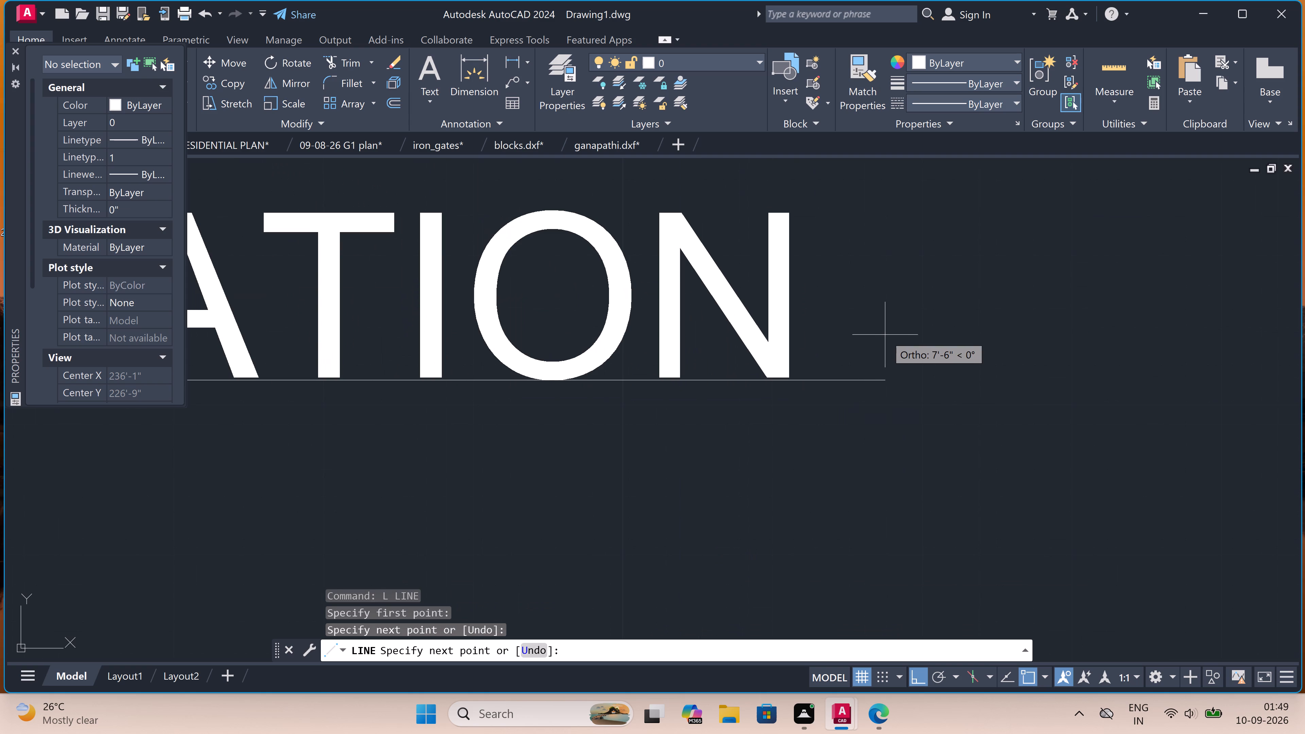
scroll(805, 389, up, 3)
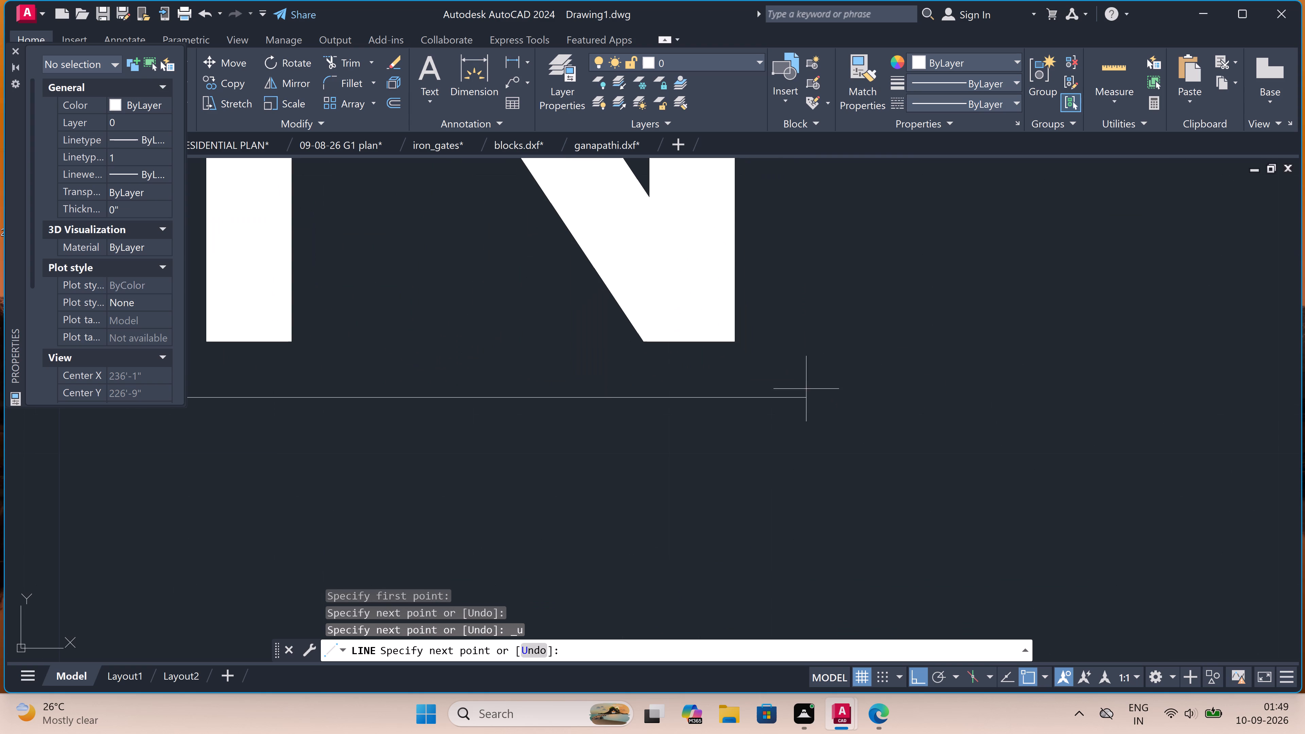
click(806, 398)
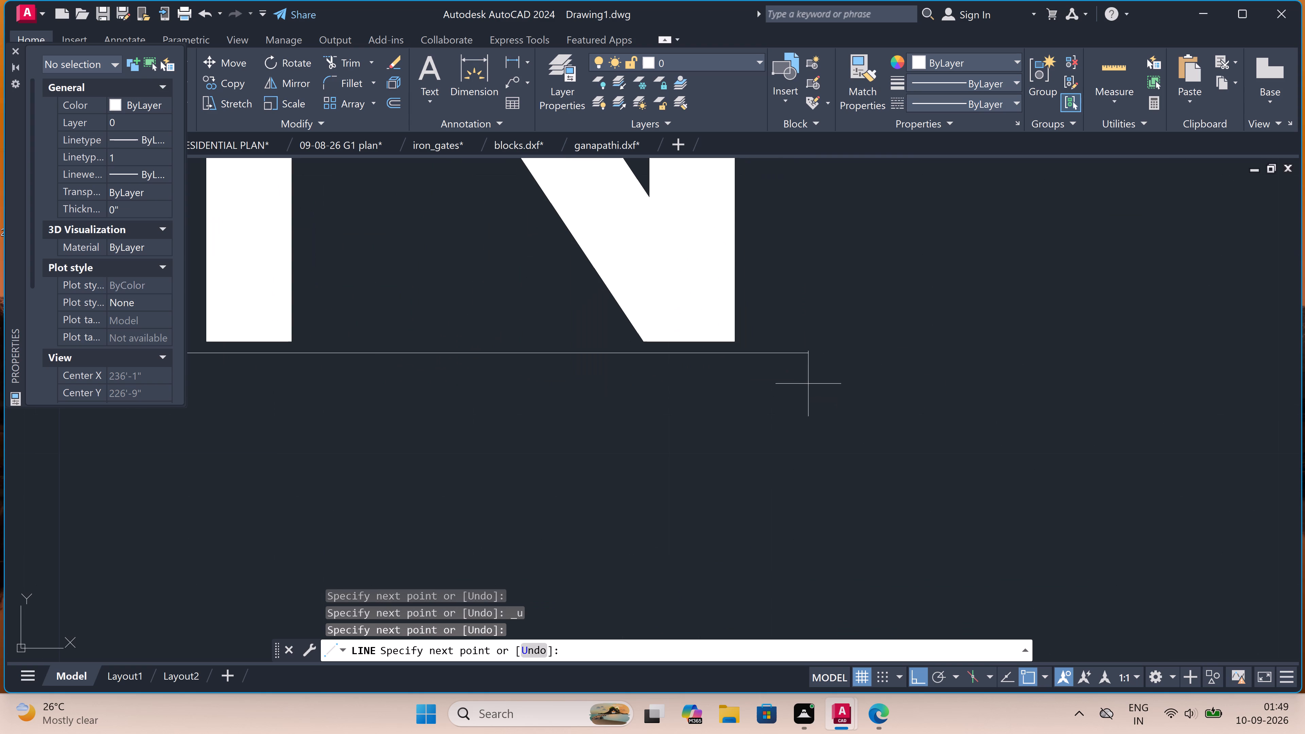
key(ctrl+z)
scroll(808, 373, up, 4)
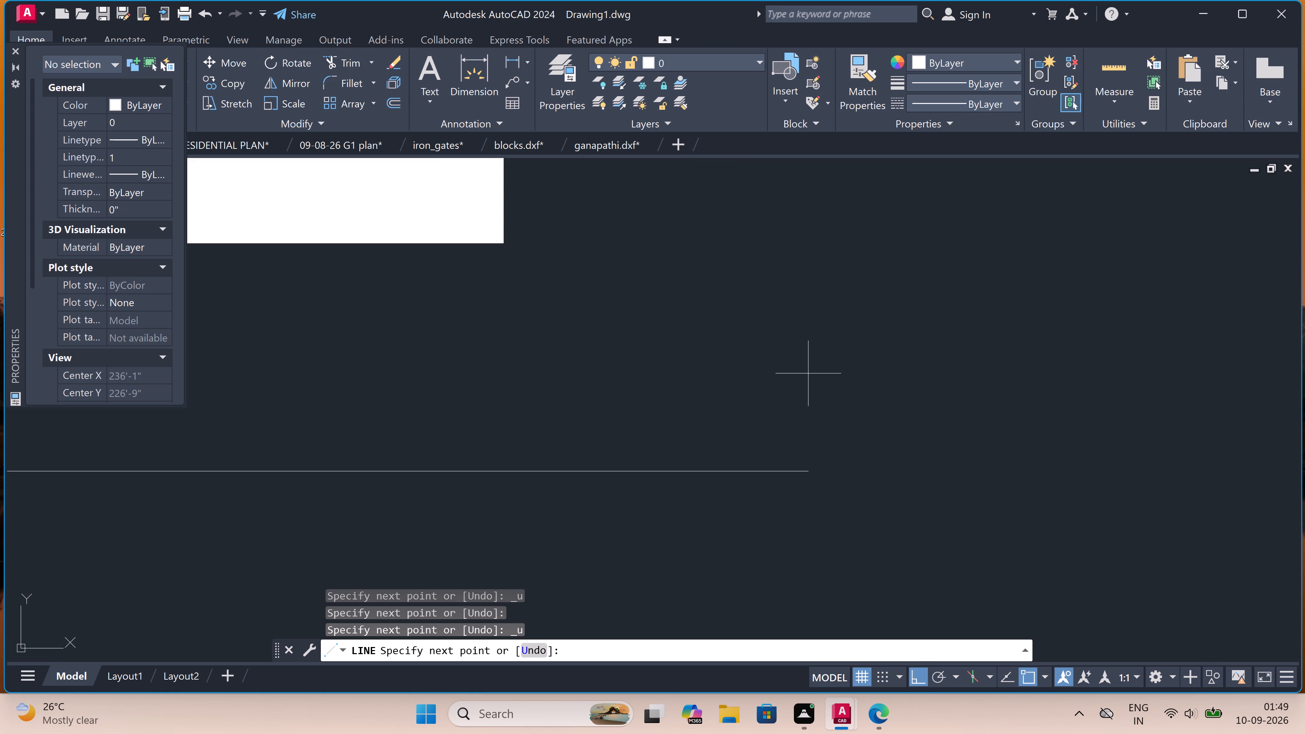
scroll(808, 373, up, 2)
scroll(809, 390, down, 4)
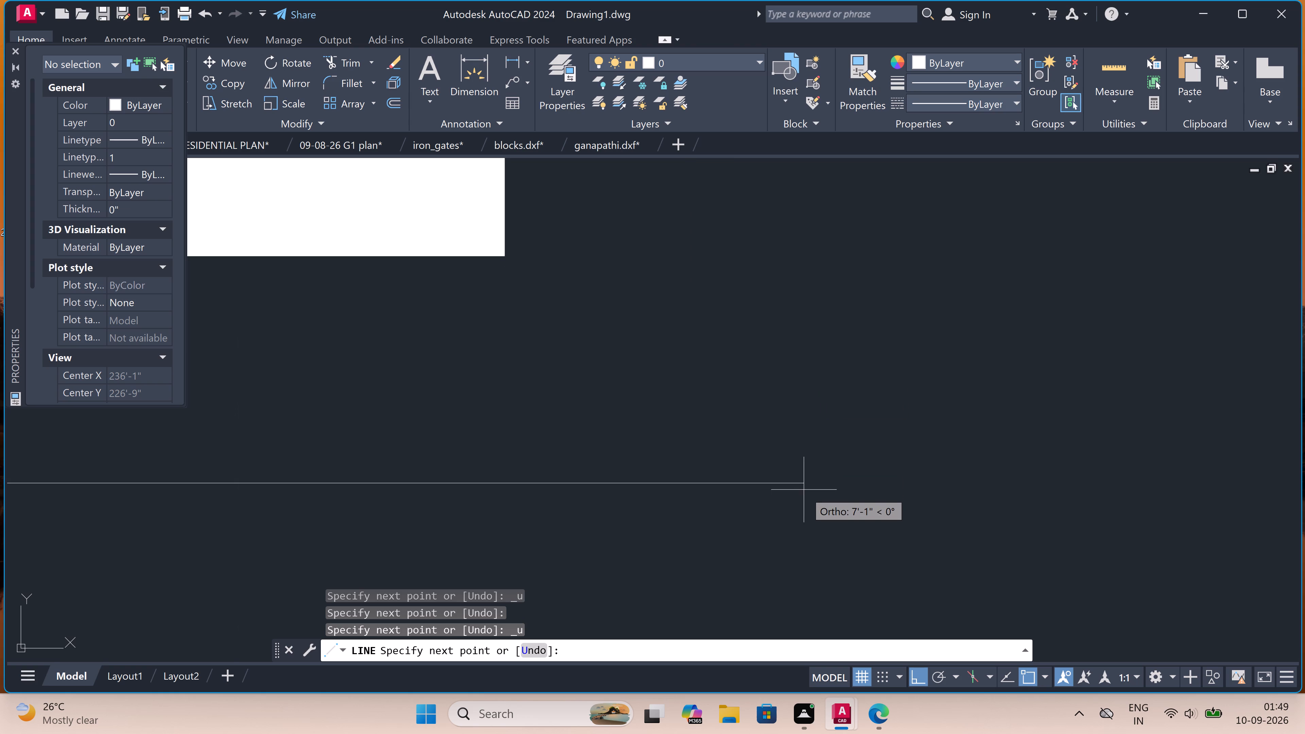
click(805, 485)
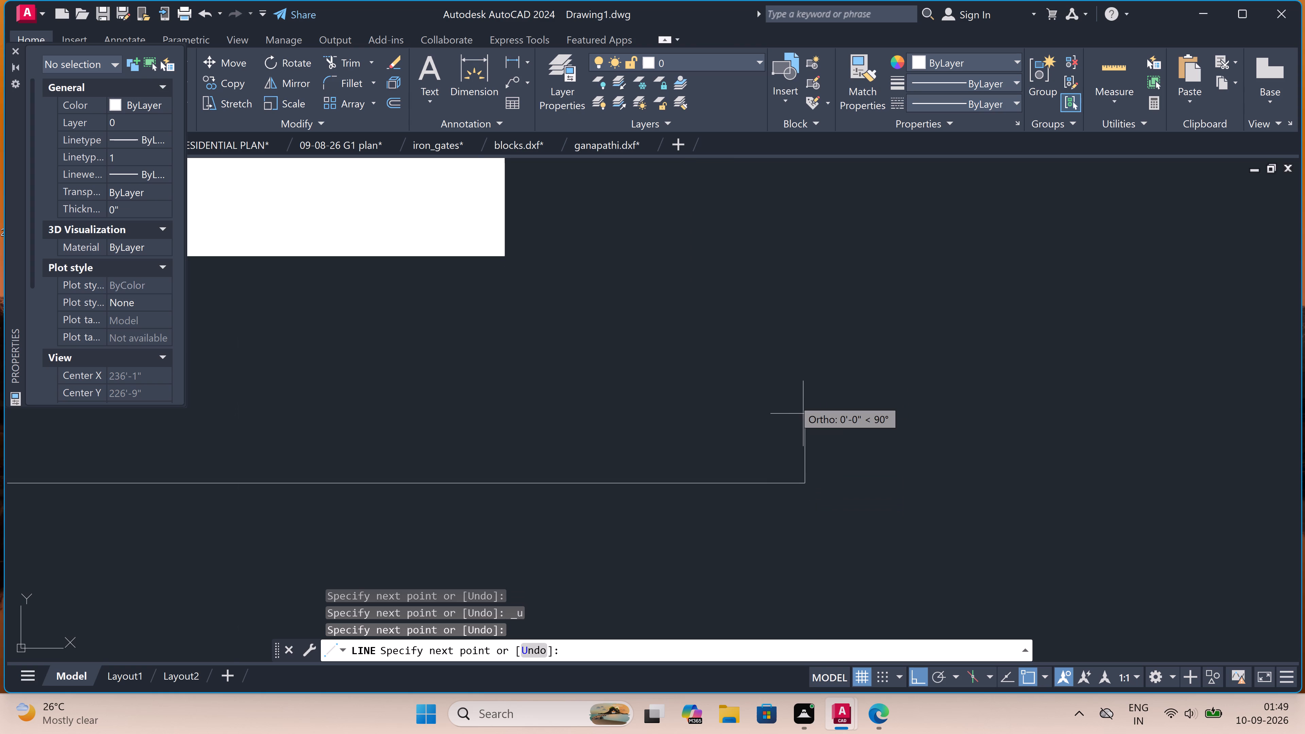
key(Escape)
Underline the "SECTION - AA" label with a horizontal line about 8'-8" long, drawn just below the text.
scroll(767, 383, down, 13)
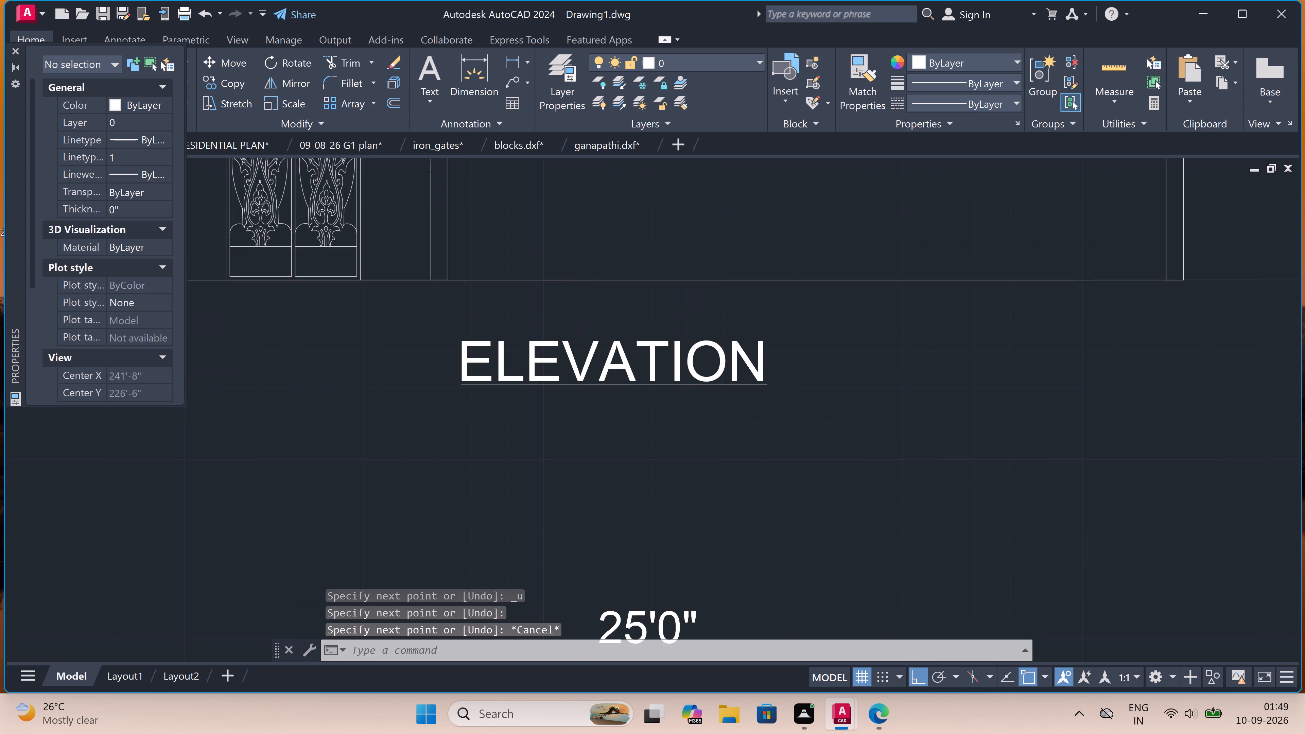
scroll(767, 382, down, 3)
scroll(844, 382, up, 2)
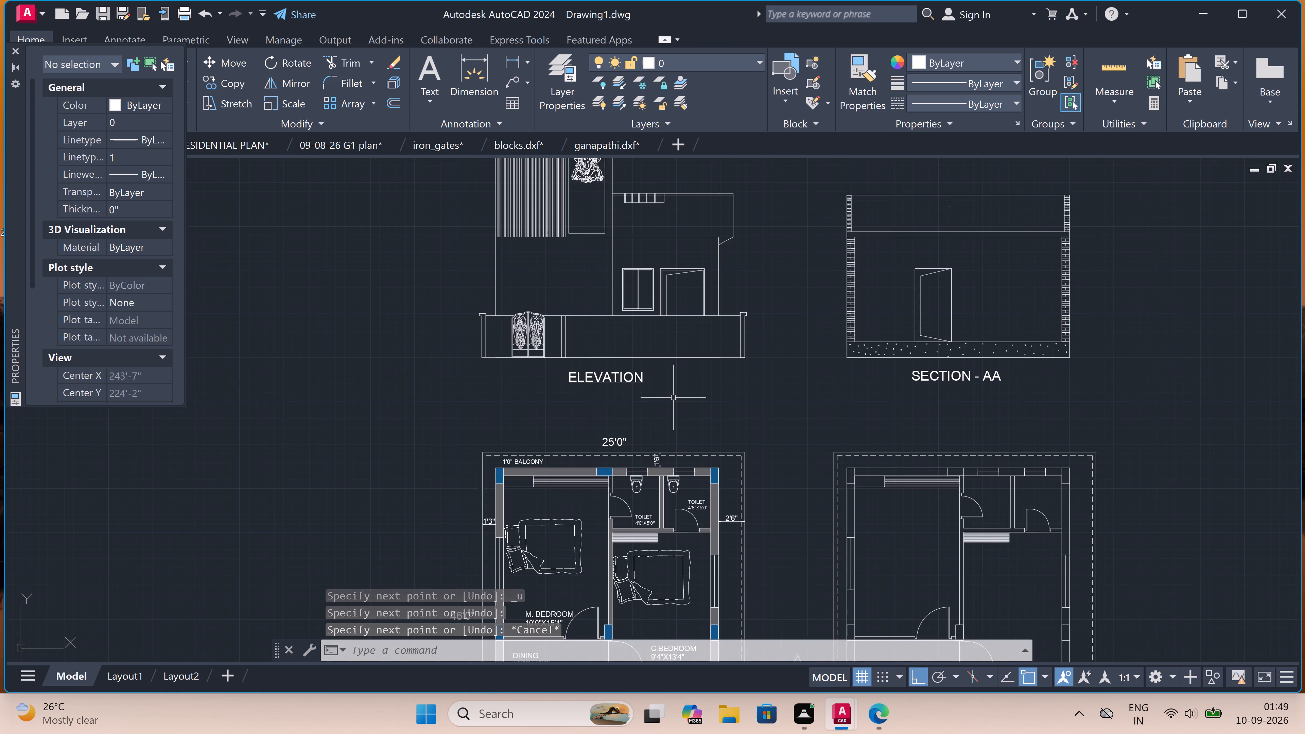
scroll(601, 383, up, 8)
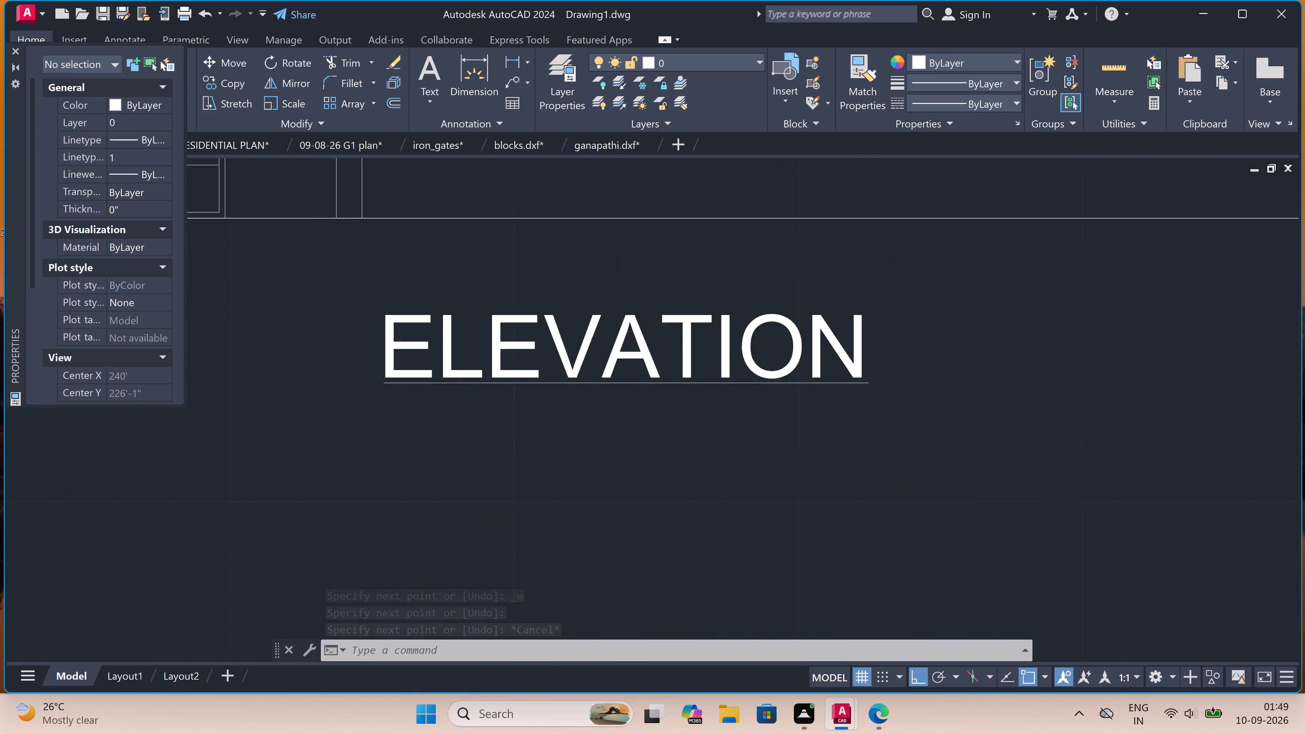
scroll(601, 383, down, 6)
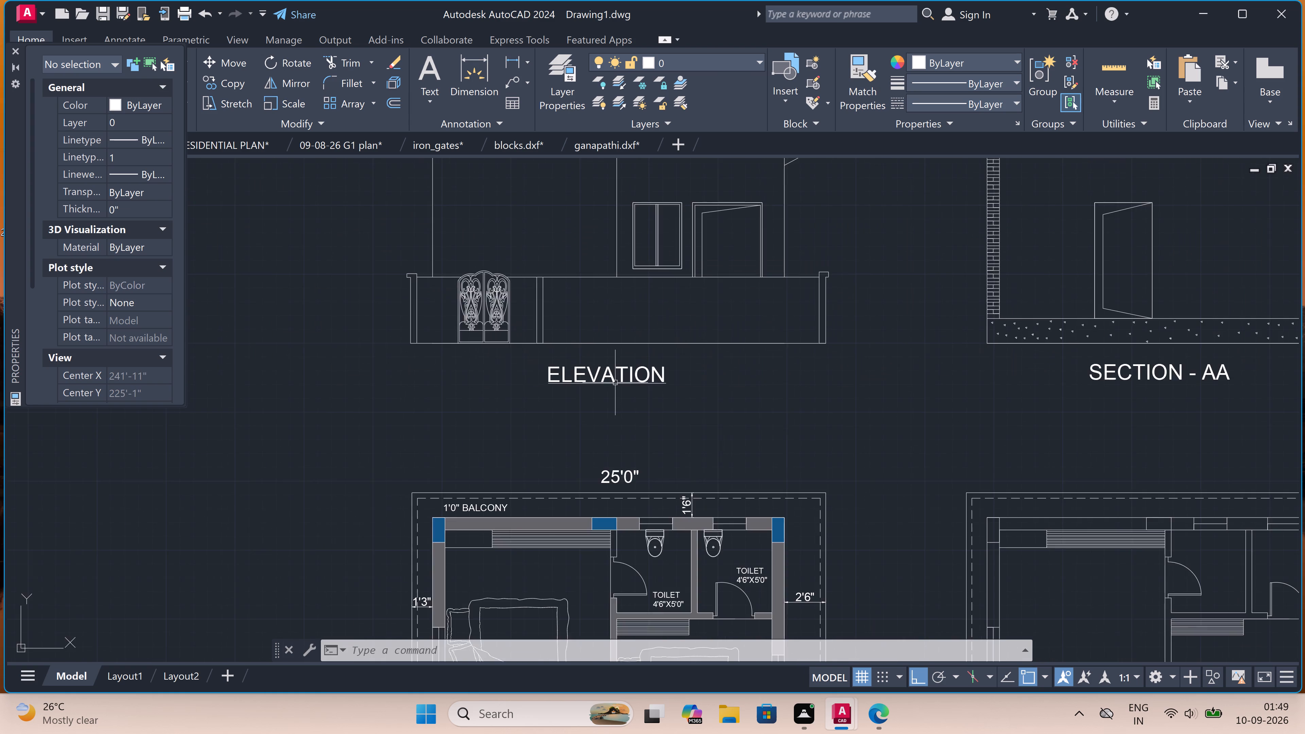
scroll(615, 383, down, 3)
scroll(754, 383, up, 8)
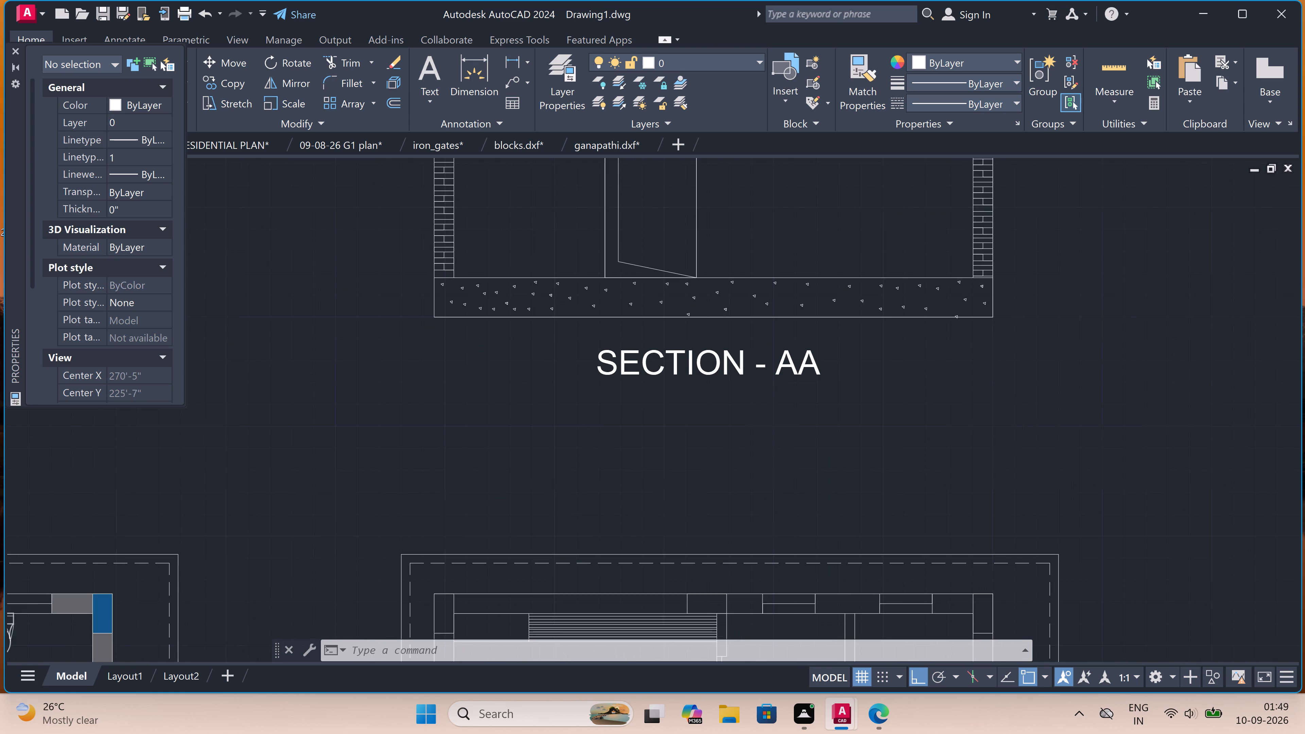
scroll(751, 382, down, 1)
key(l)
key(space)
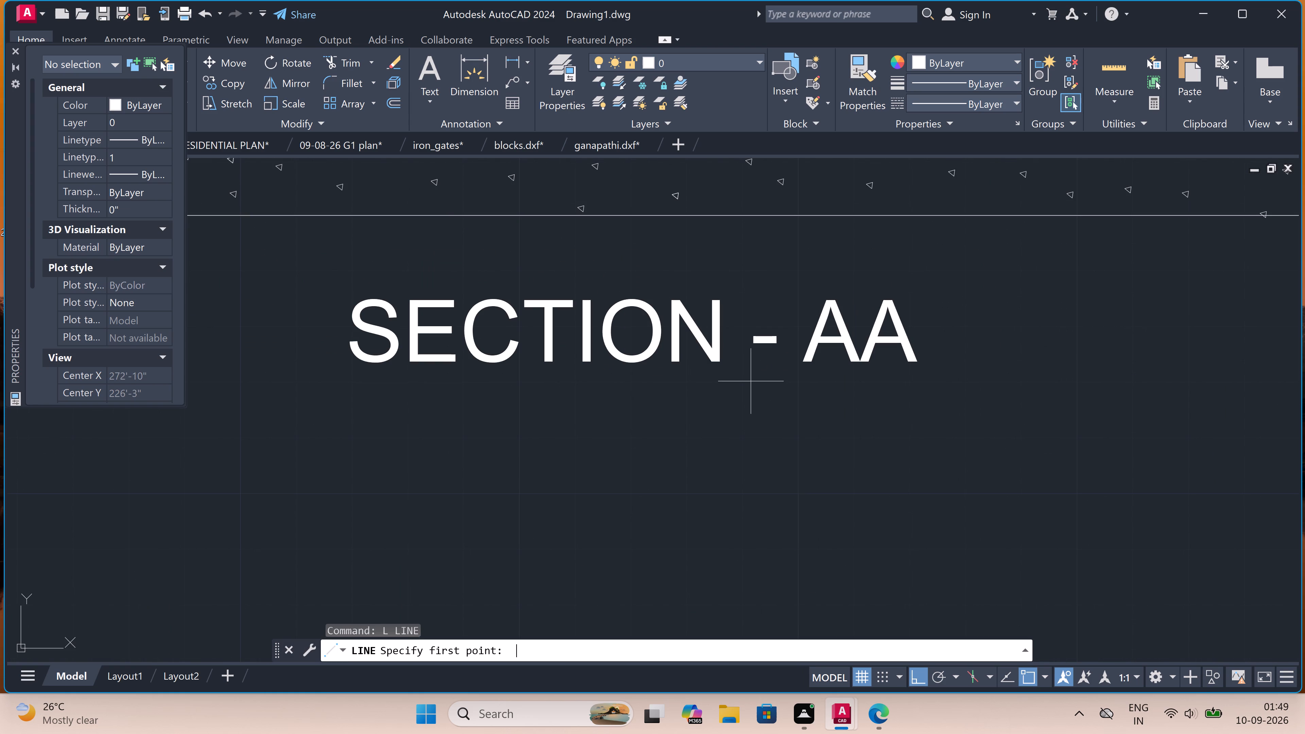
scroll(329, 364, up, 3)
scroll(398, 390, up, 3)
drag(405, 375, 462, 378)
scroll(674, 368, down, 4)
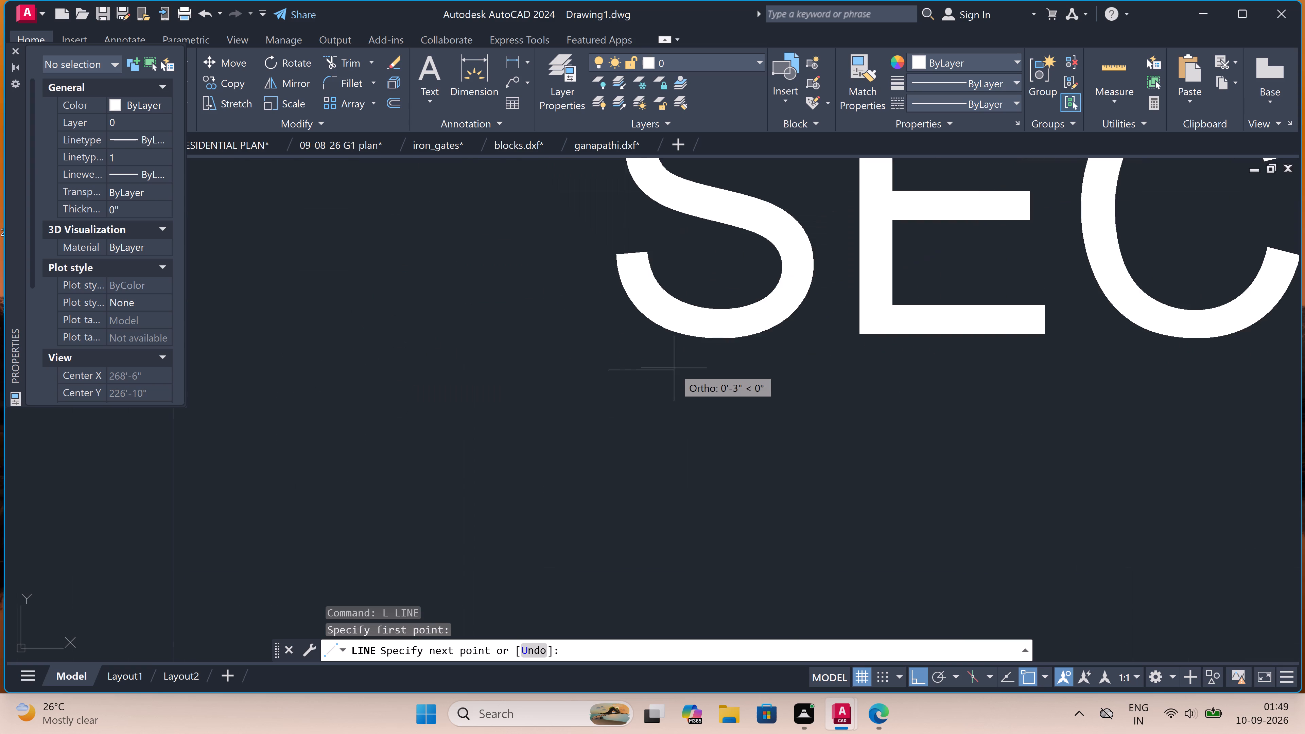
scroll(674, 368, down, 7)
scroll(946, 360, up, 2)
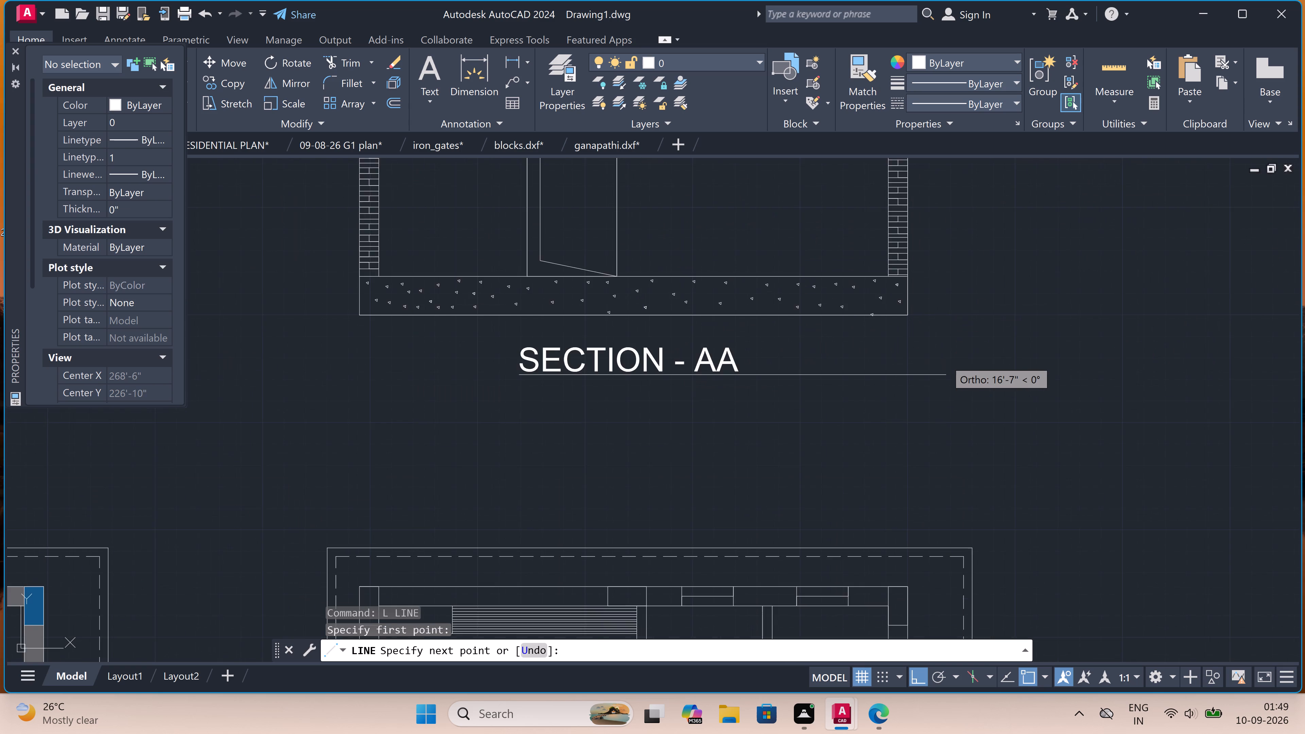
scroll(624, 384, up, 4)
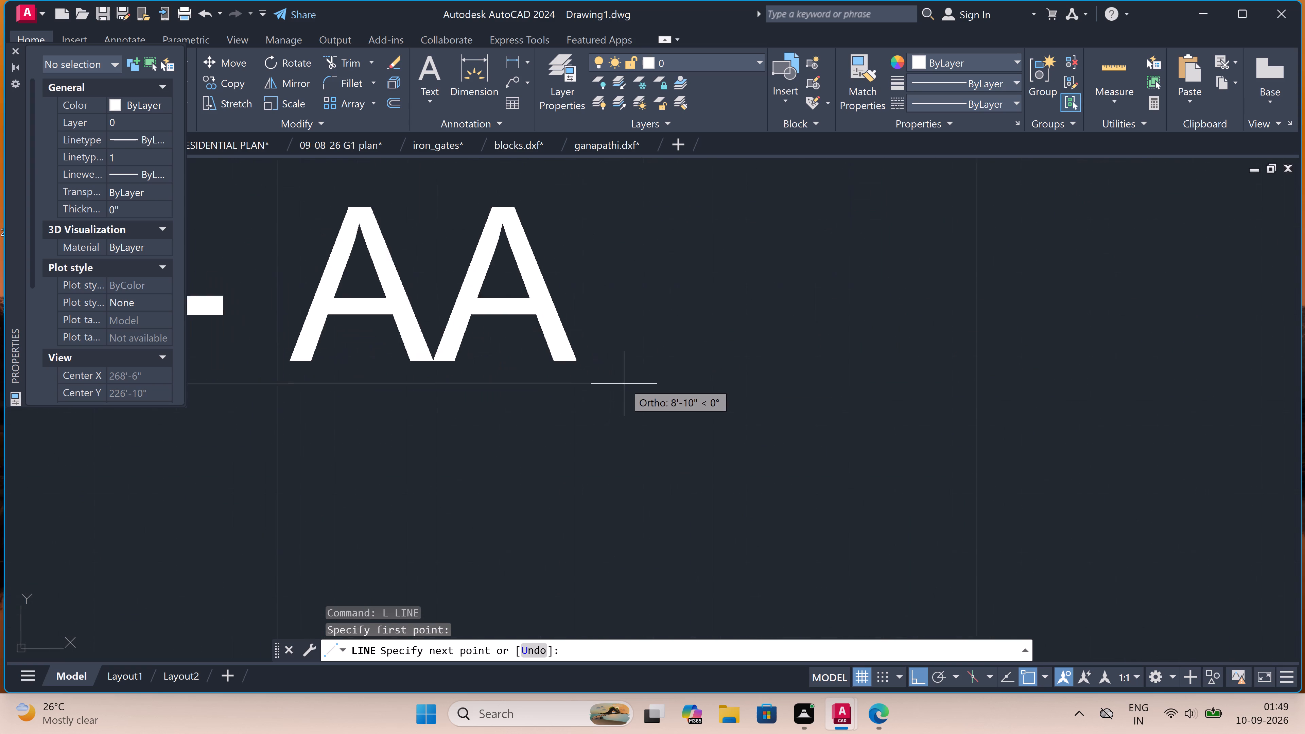
click(589, 385)
key(Escape)
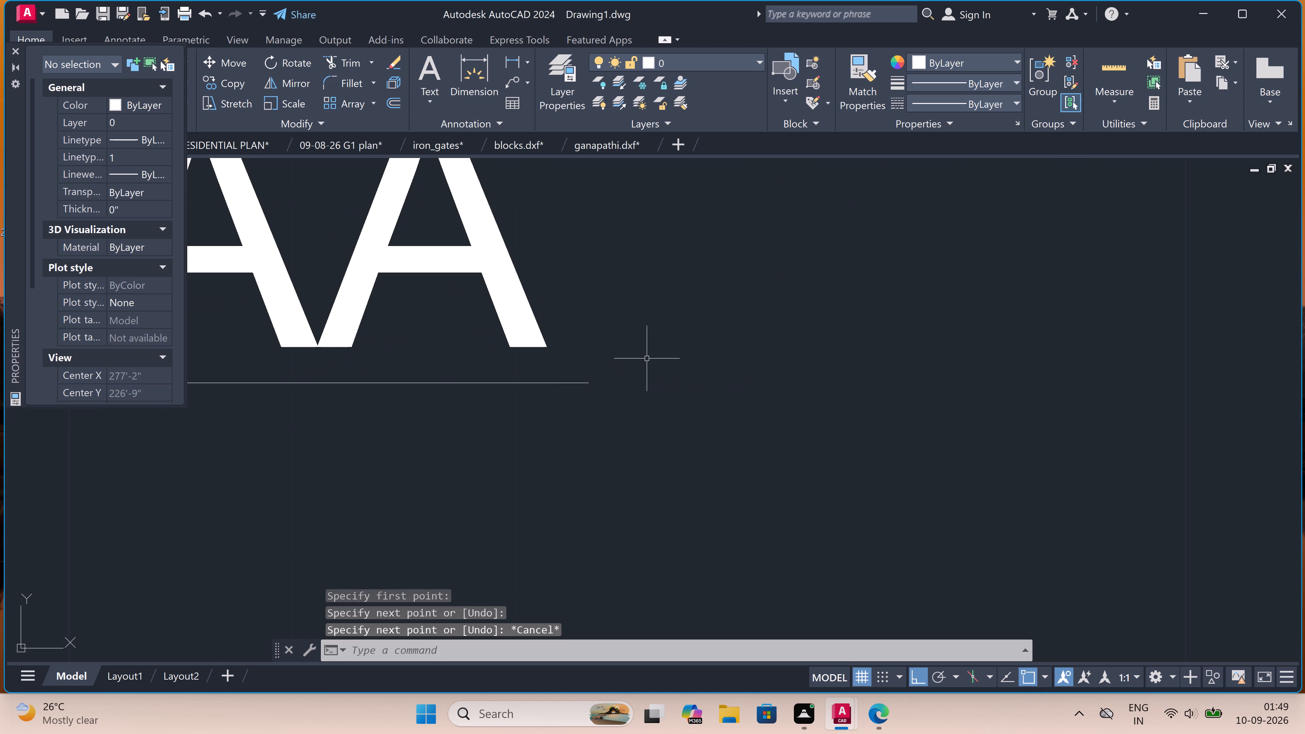
scroll(646, 357, down, 12)
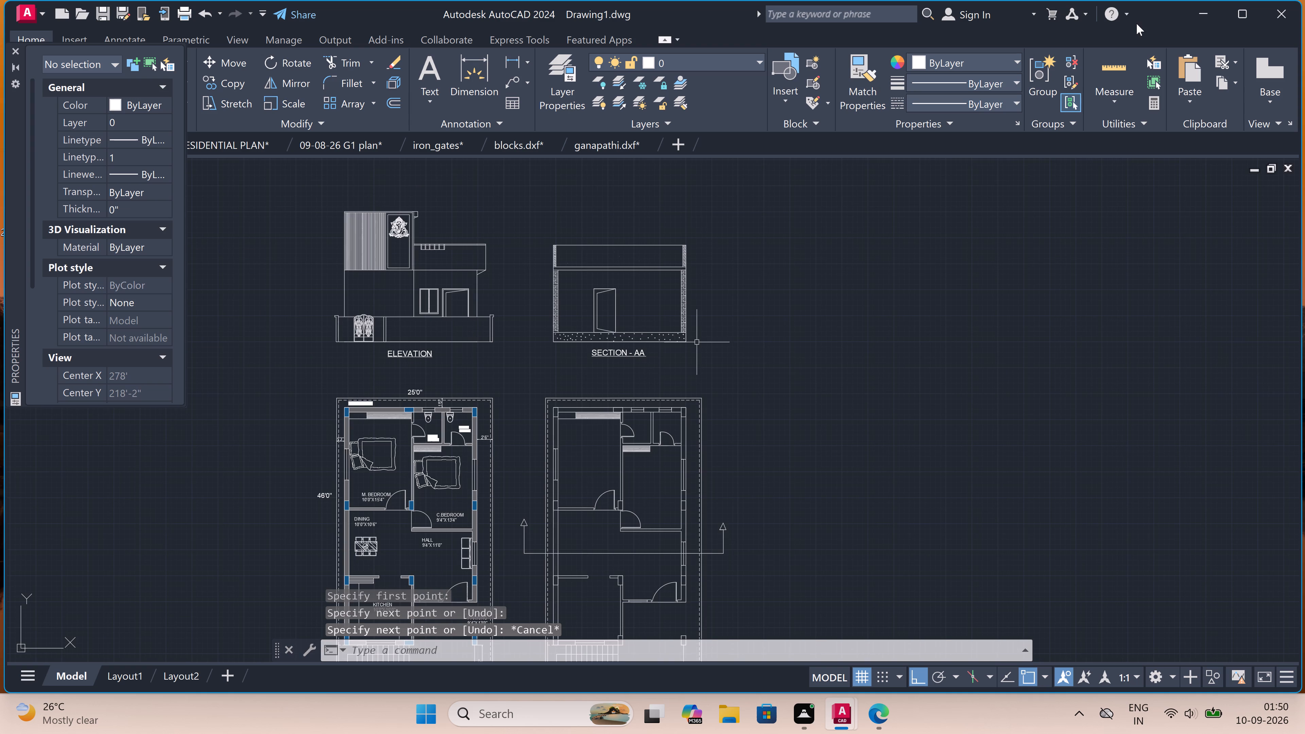
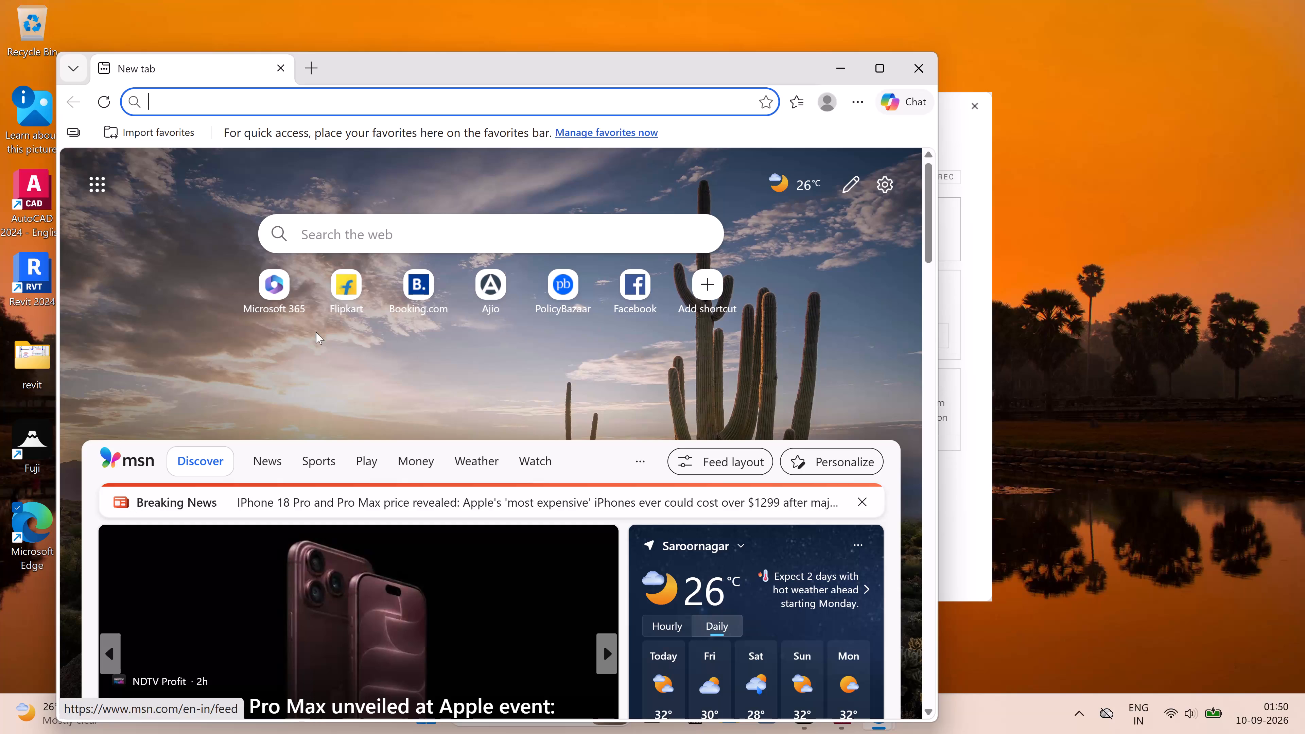
Search the web for "dining table side view cad block".
click(411, 234)
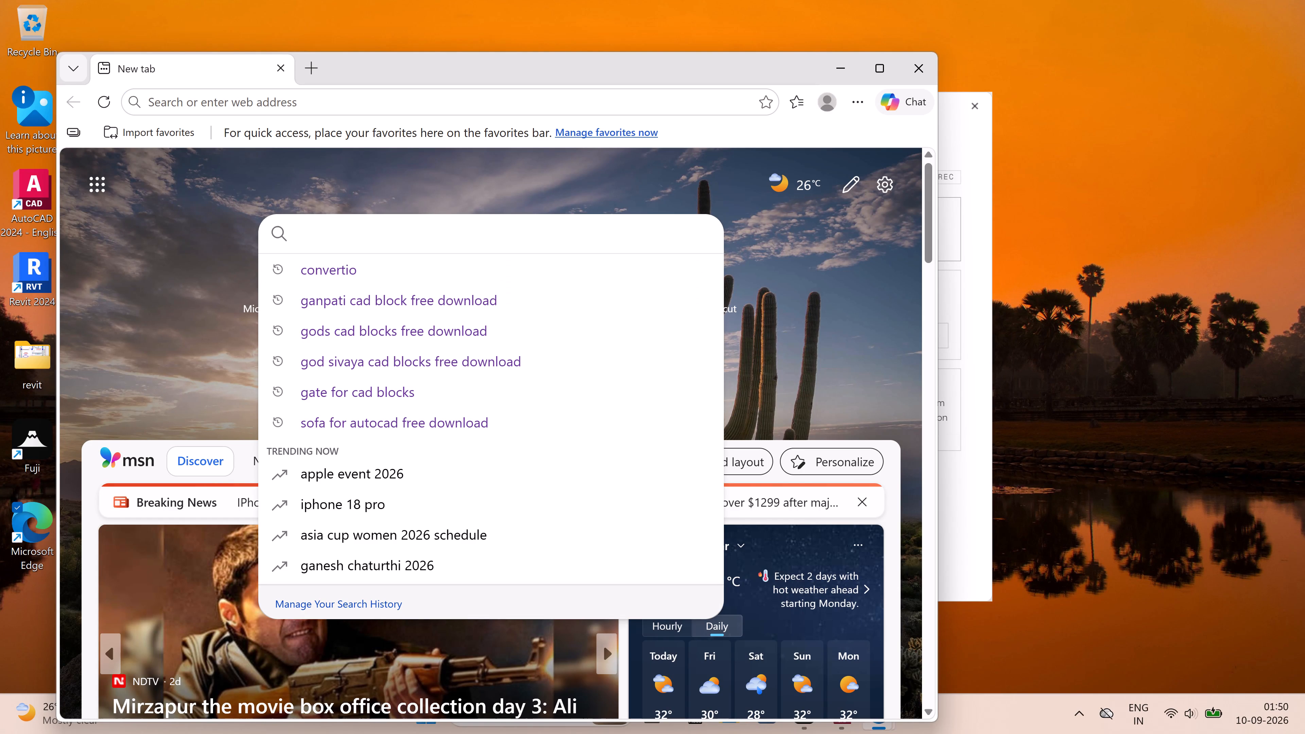
text(SIDE)
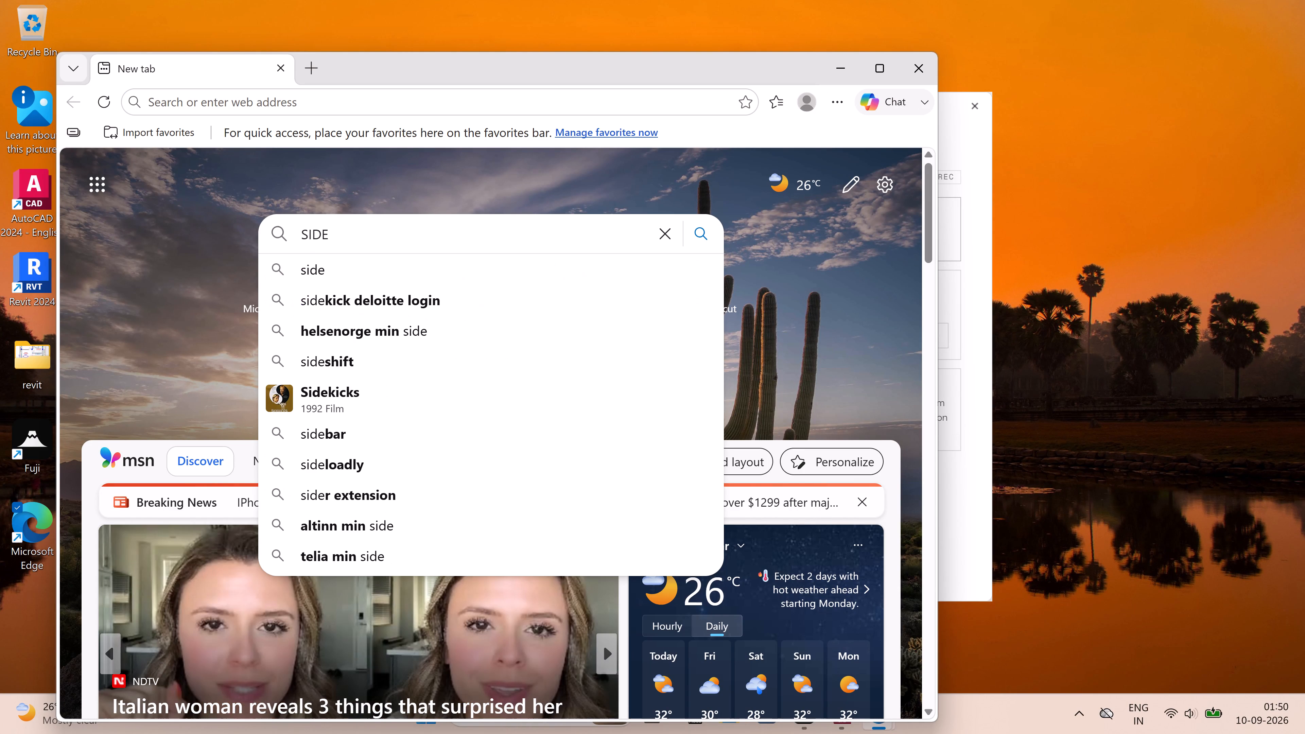
key(BackSpace)
key(BackSpace)
key(BackSpace)
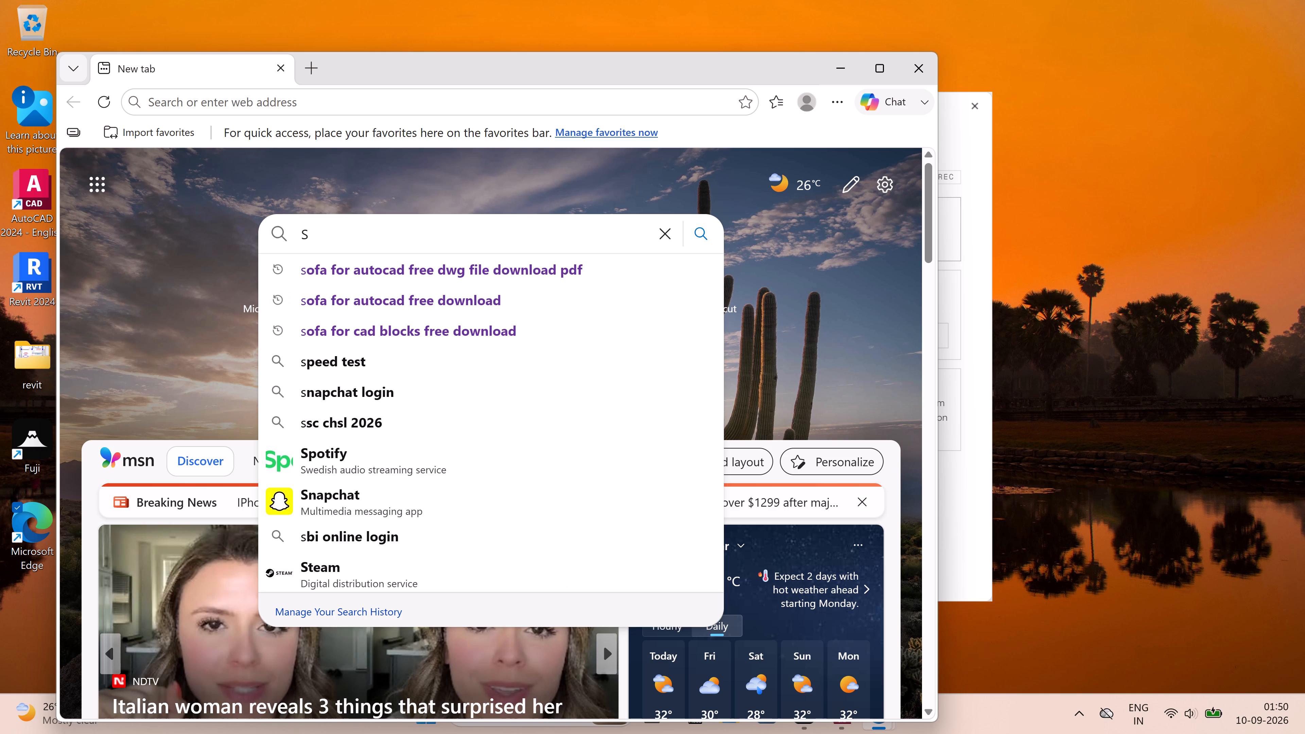
key(i)
text(de)
key(space)
text(vi)
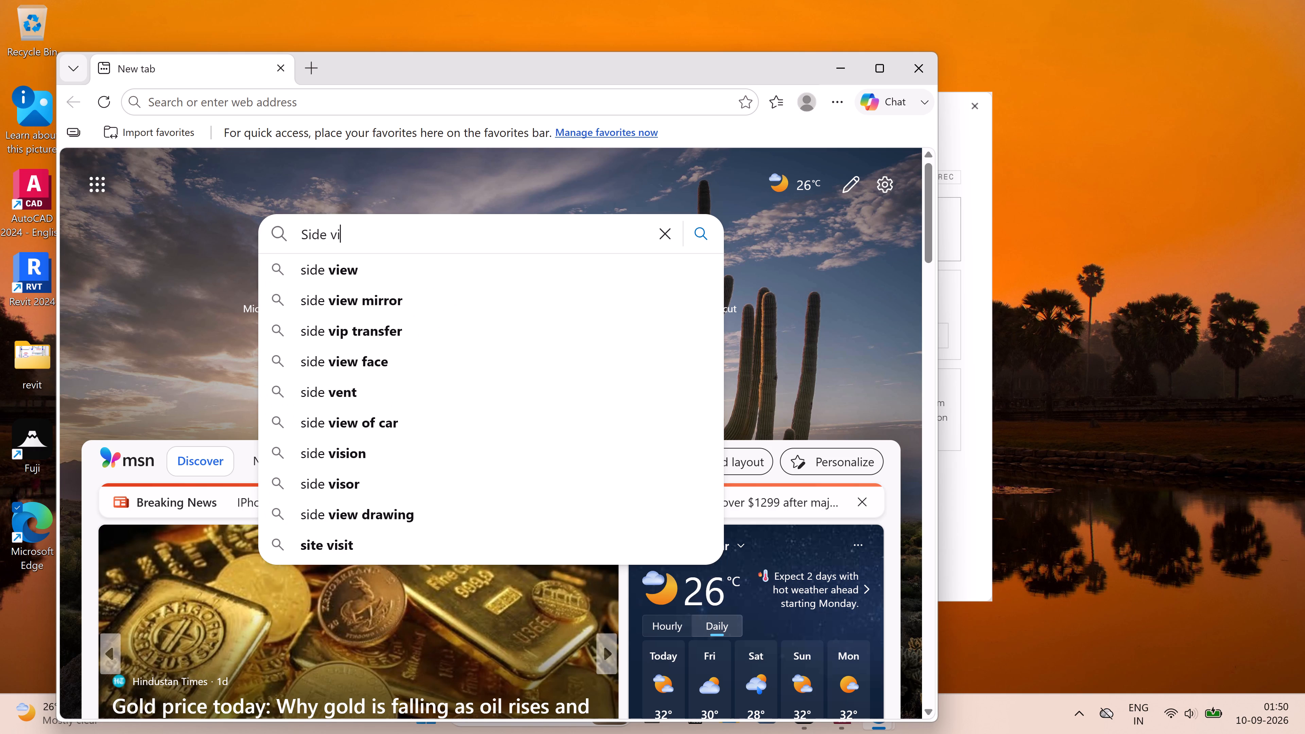
text(ew of dinn)
text(ing)
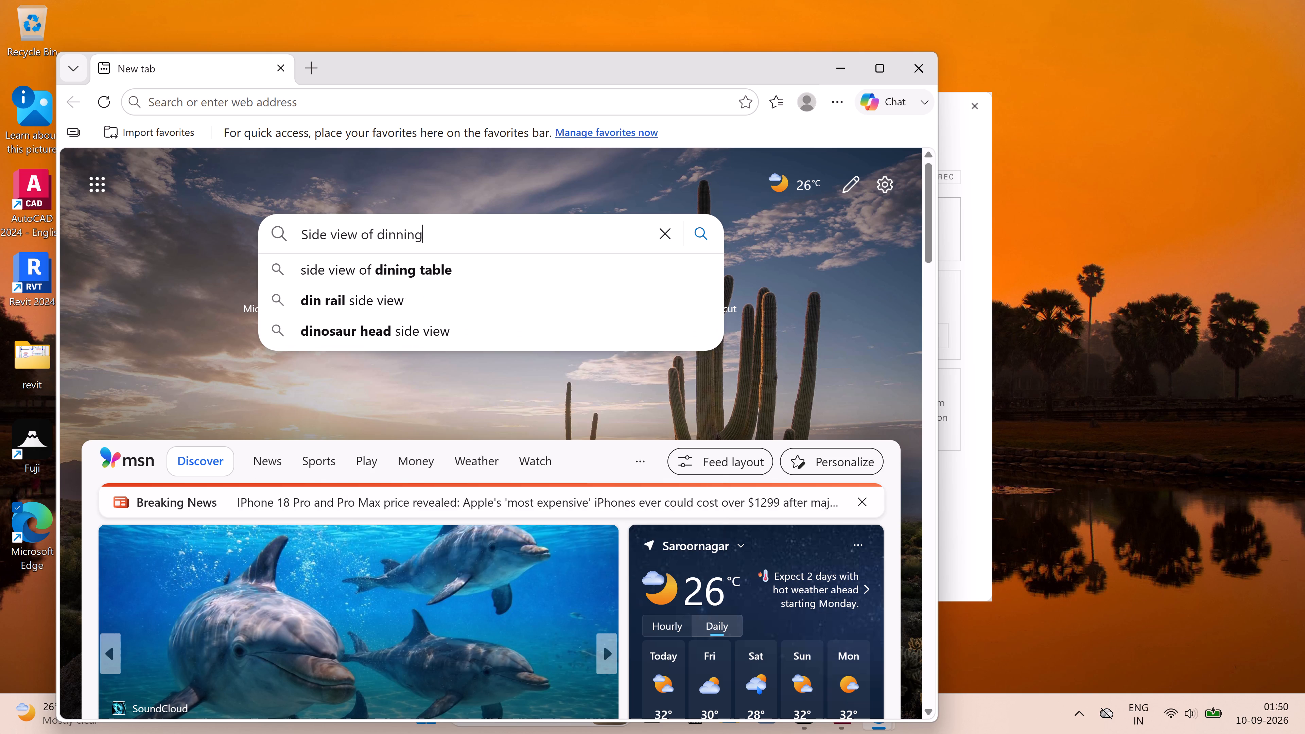
key(space)
text(table for cad blocls)
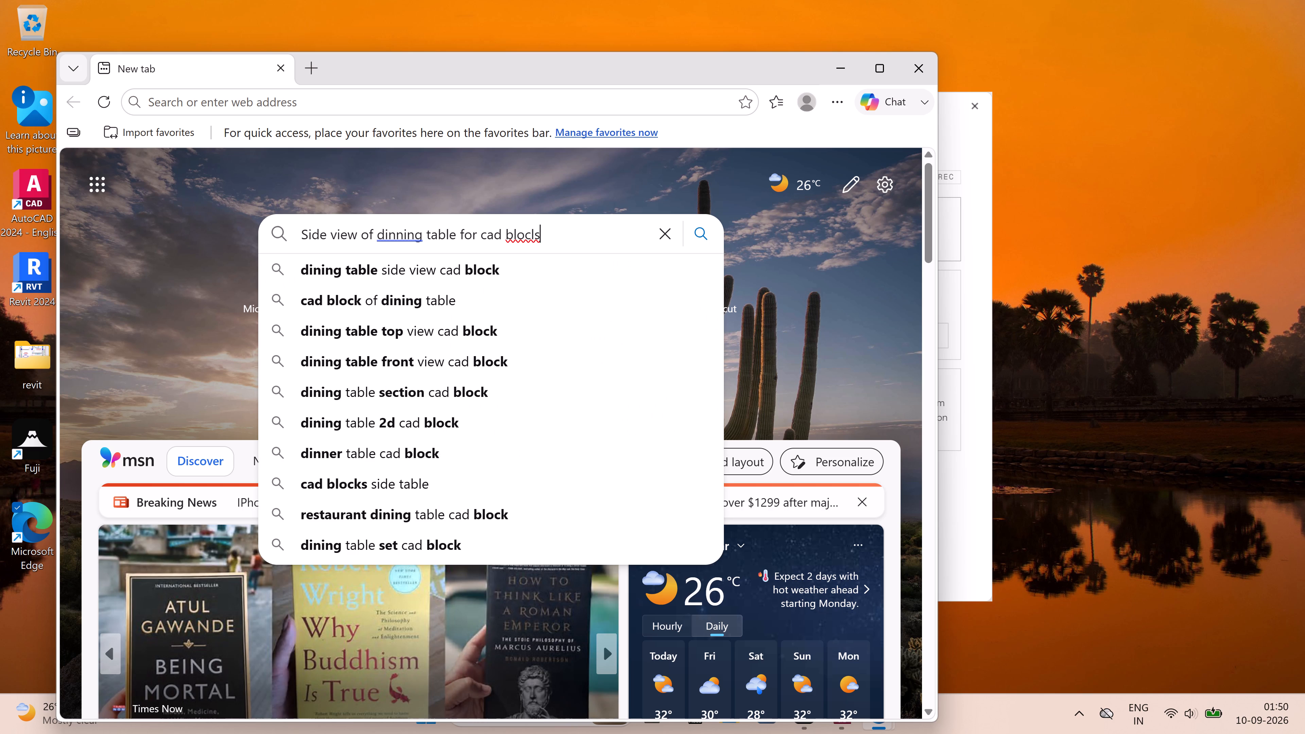
click(424, 269)
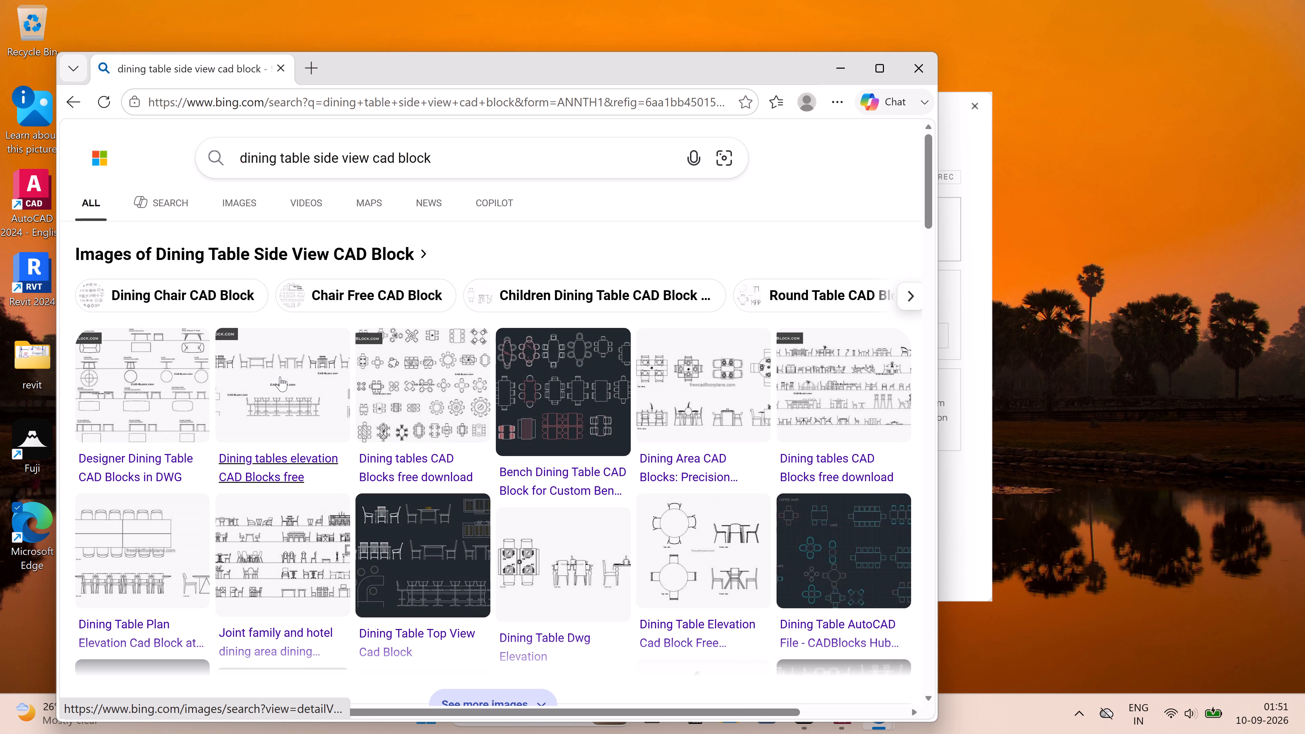
Open the "Dining tables CAD Blocks free download" result and examine its related "Tables and chairs" block set.
scroll(280, 378, down, 4)
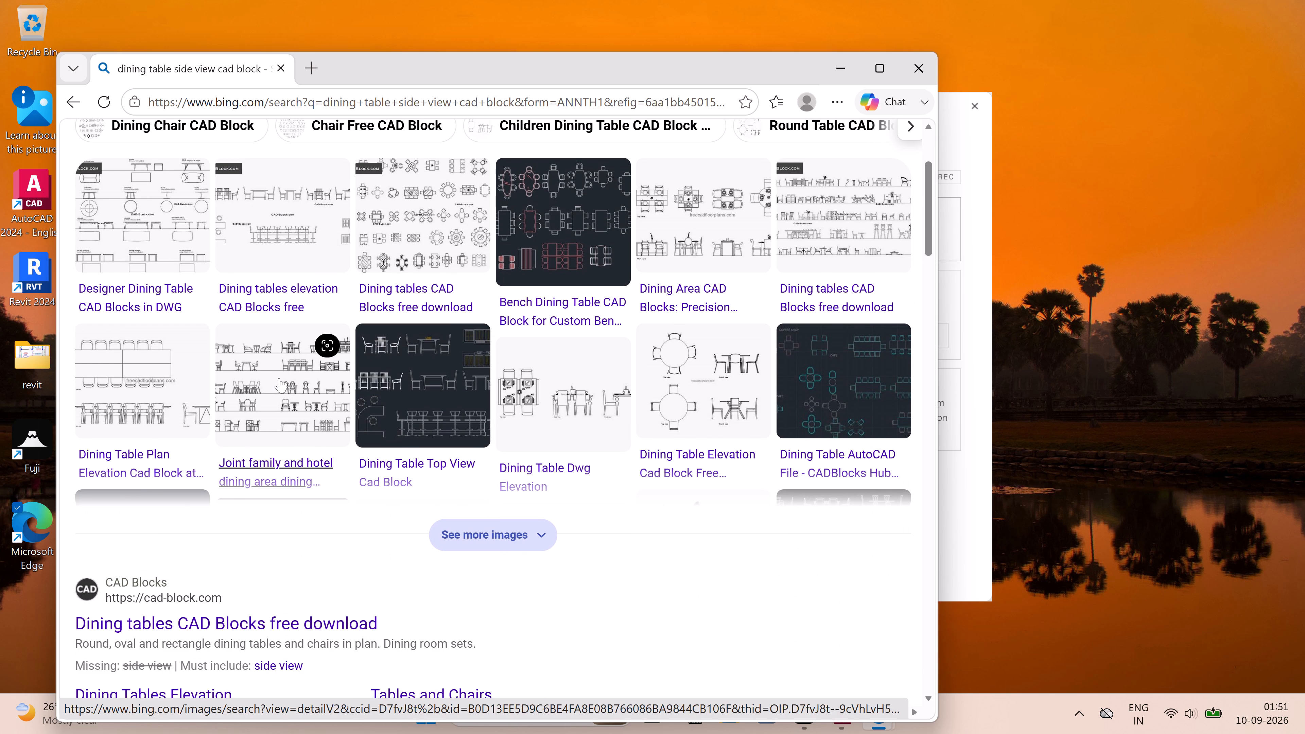
scroll(282, 382, down, 2)
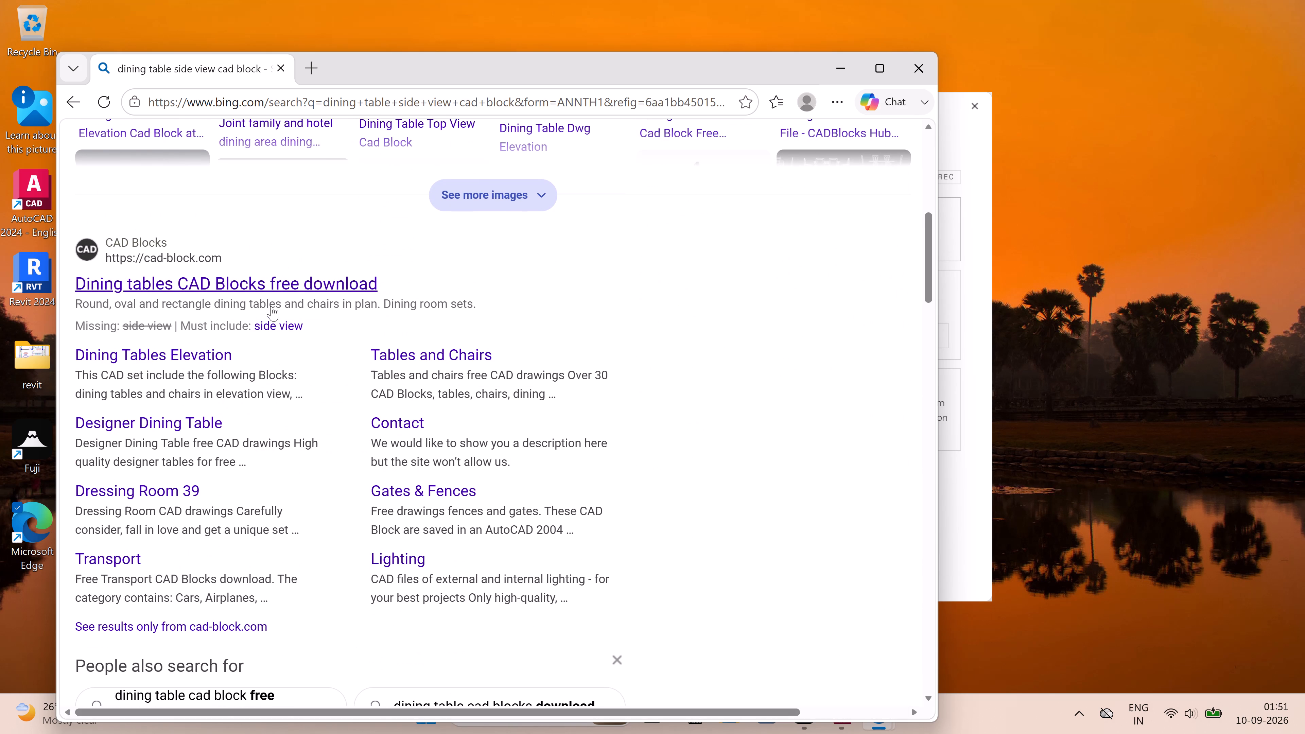
double_click(277, 279)
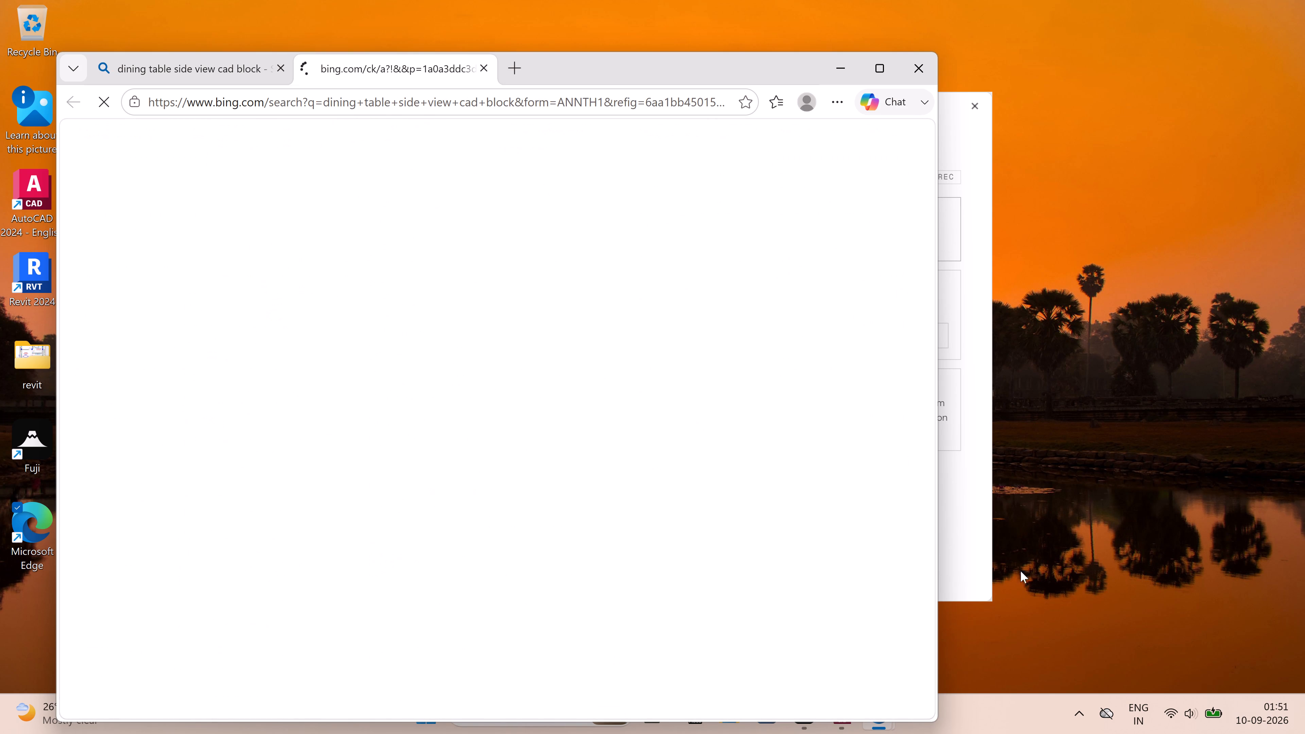
scroll(303, 420, down, 4)
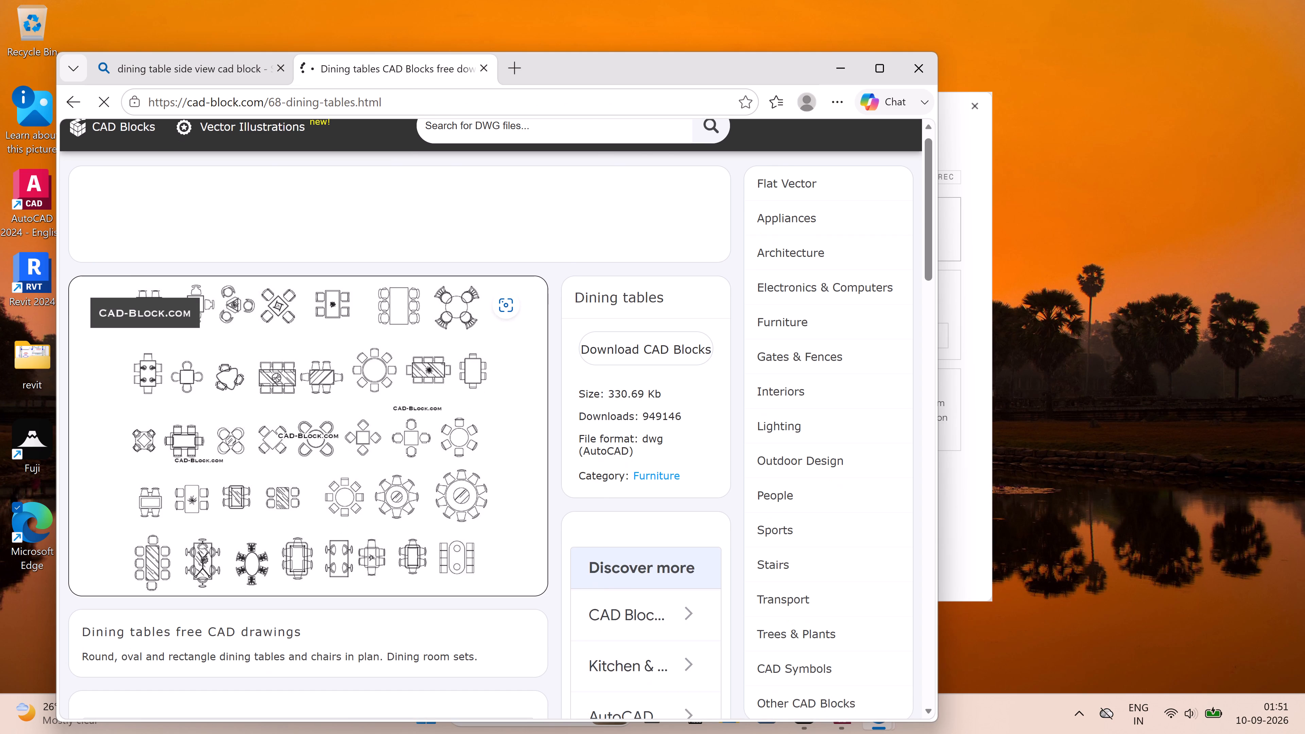
scroll(303, 420, down, 6)
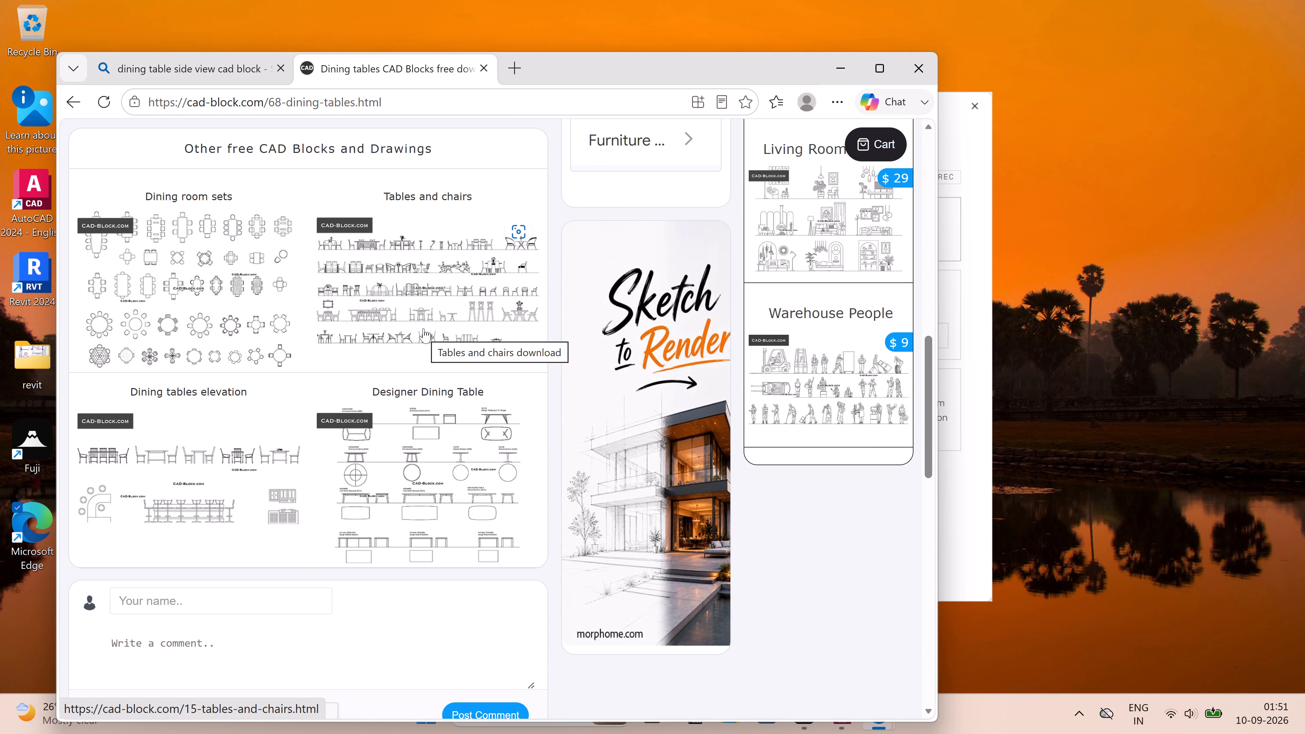
click(439, 292)
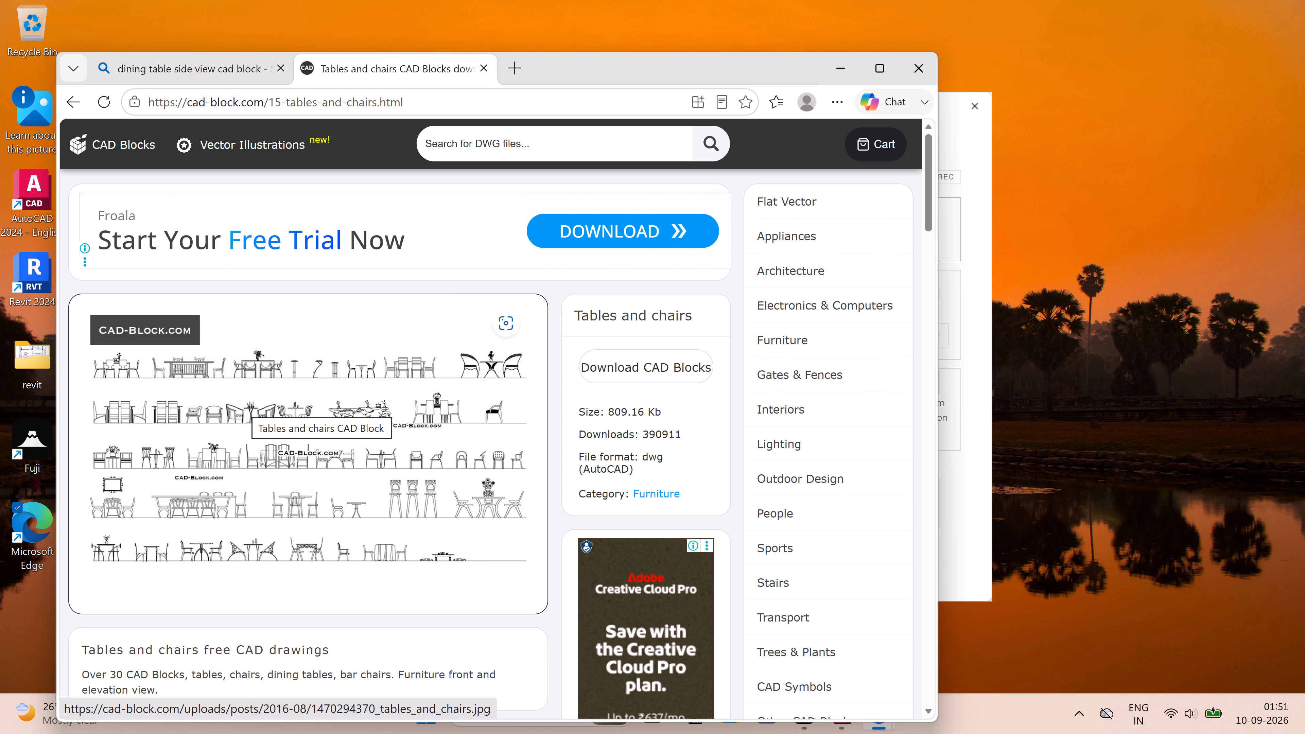
scroll(438, 374, down, 2)
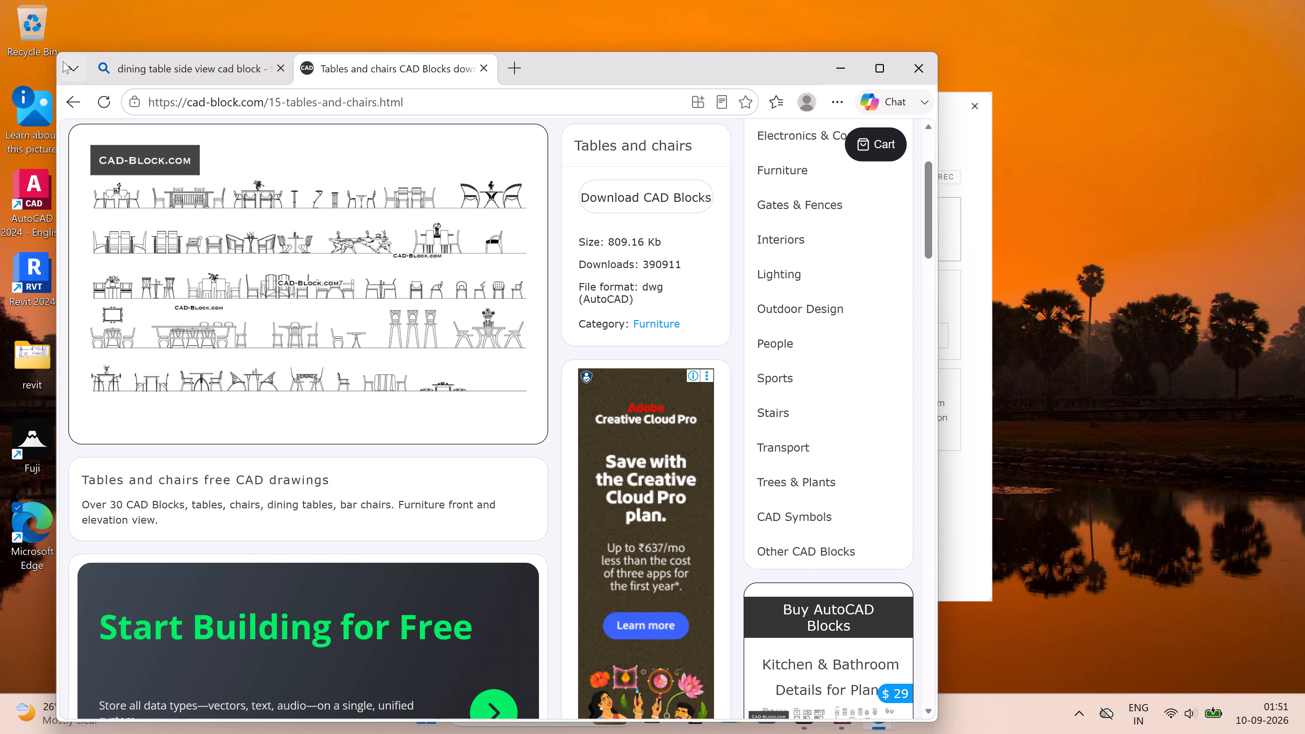
Go back through the dining tables page to the search results and review the available dining table blocks.
click(68, 100)
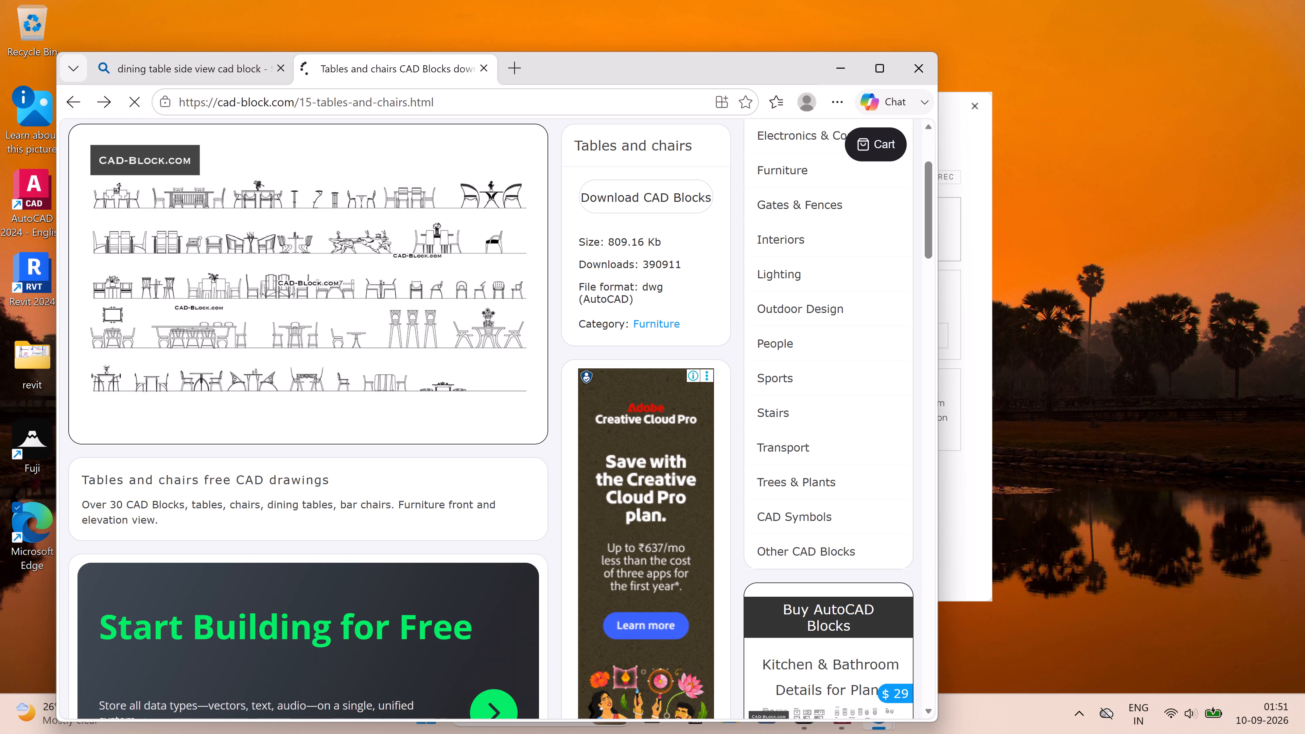
scroll(190, 322, down, 4)
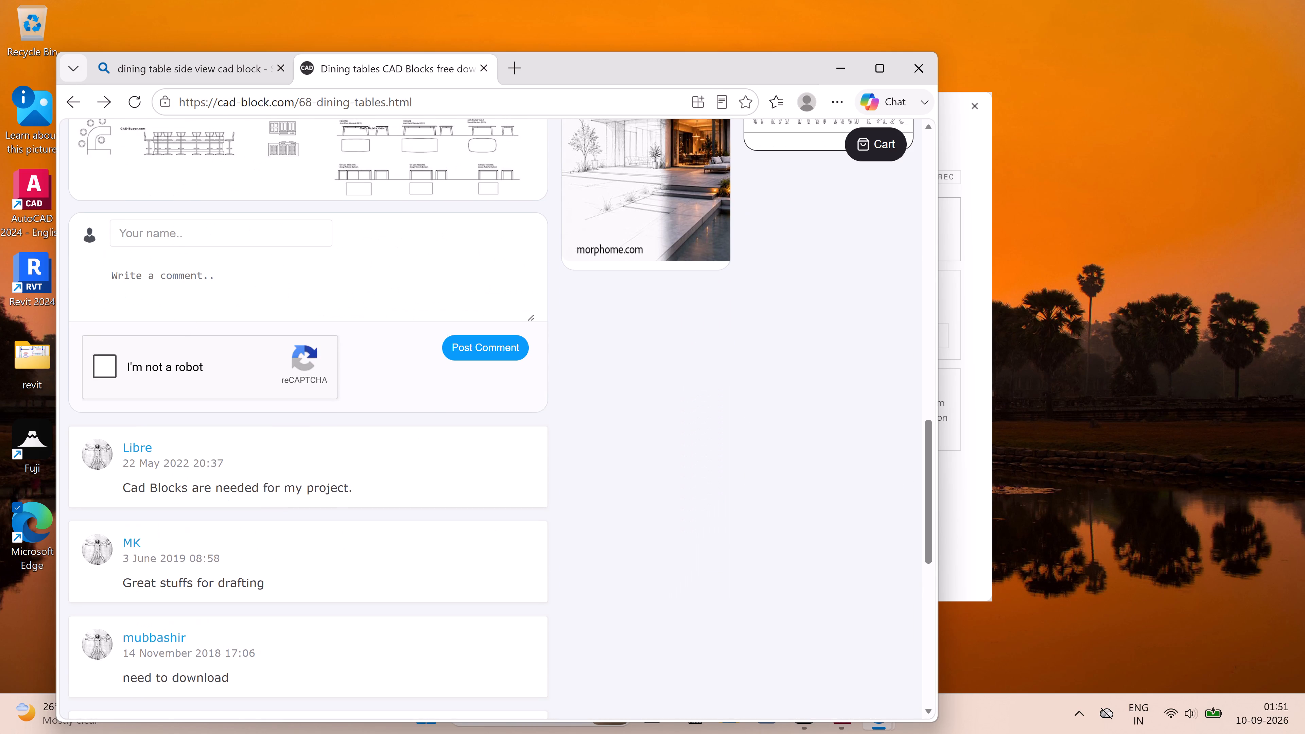
scroll(190, 321, up, 5)
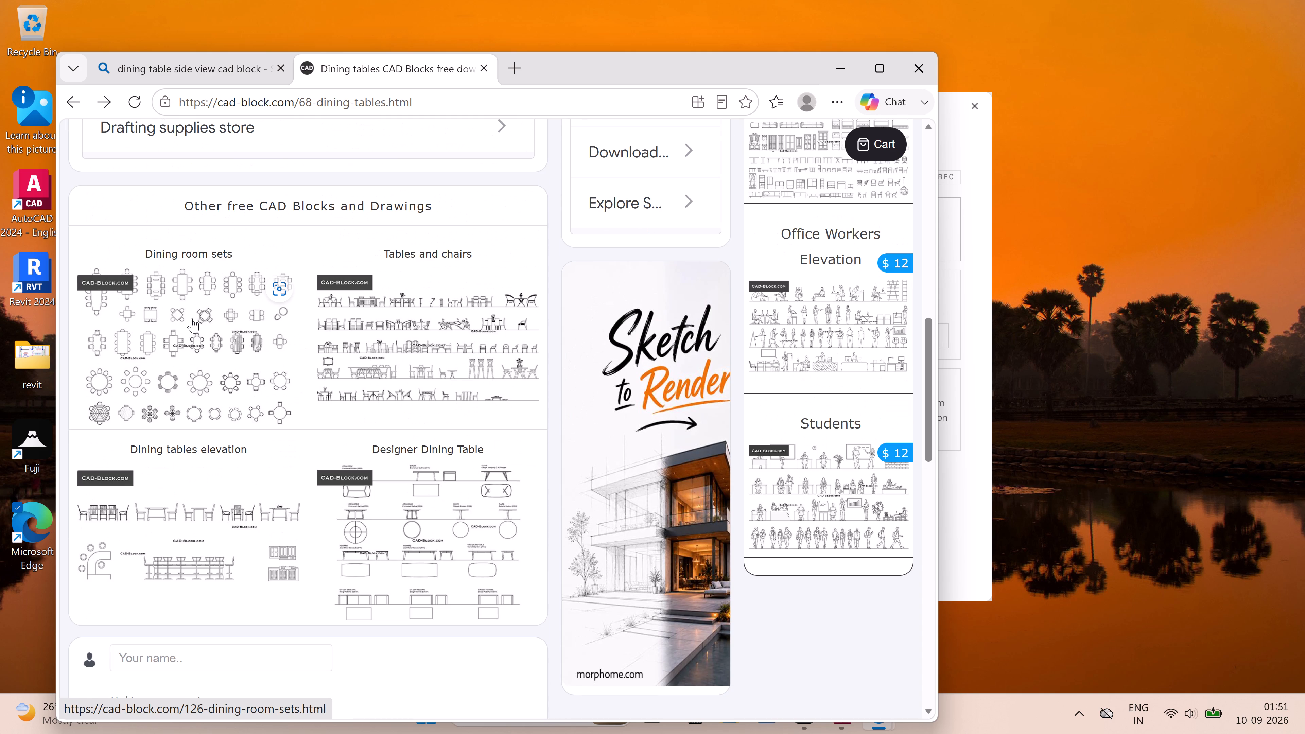
scroll(193, 317, up, 2)
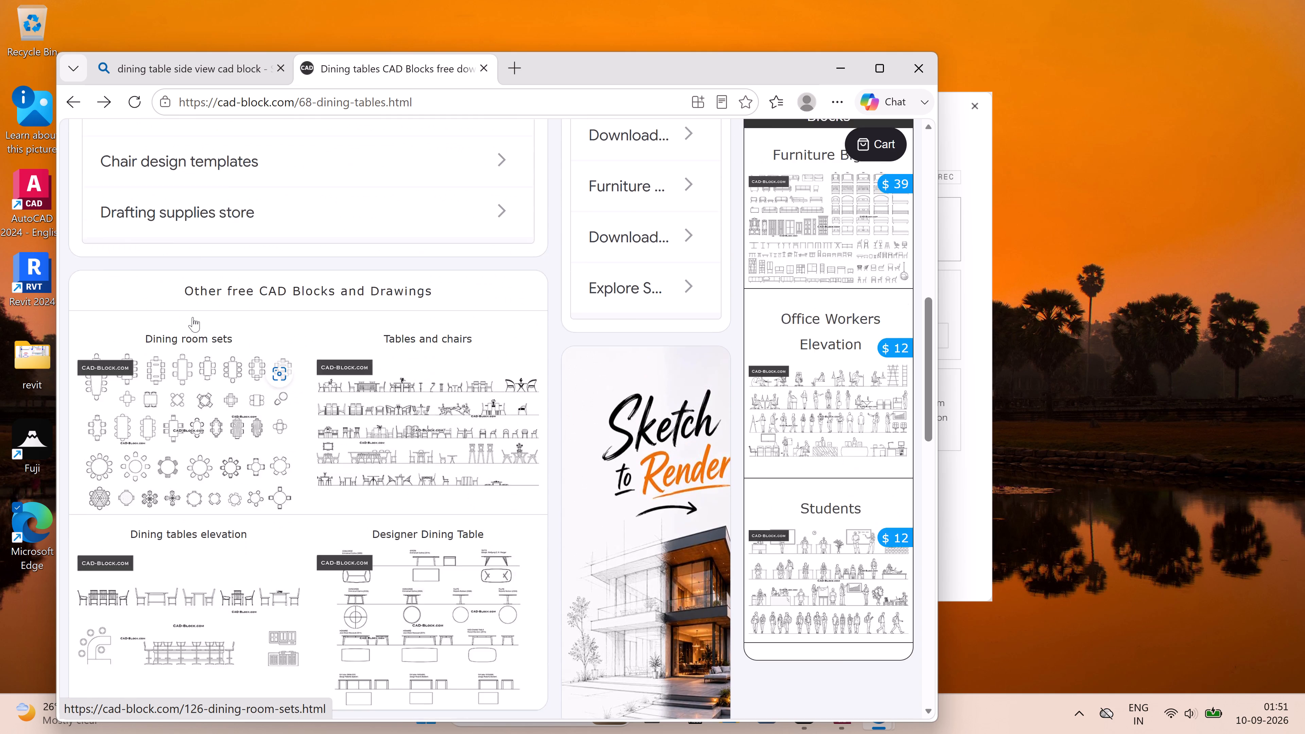
scroll(193, 317, up, 8)
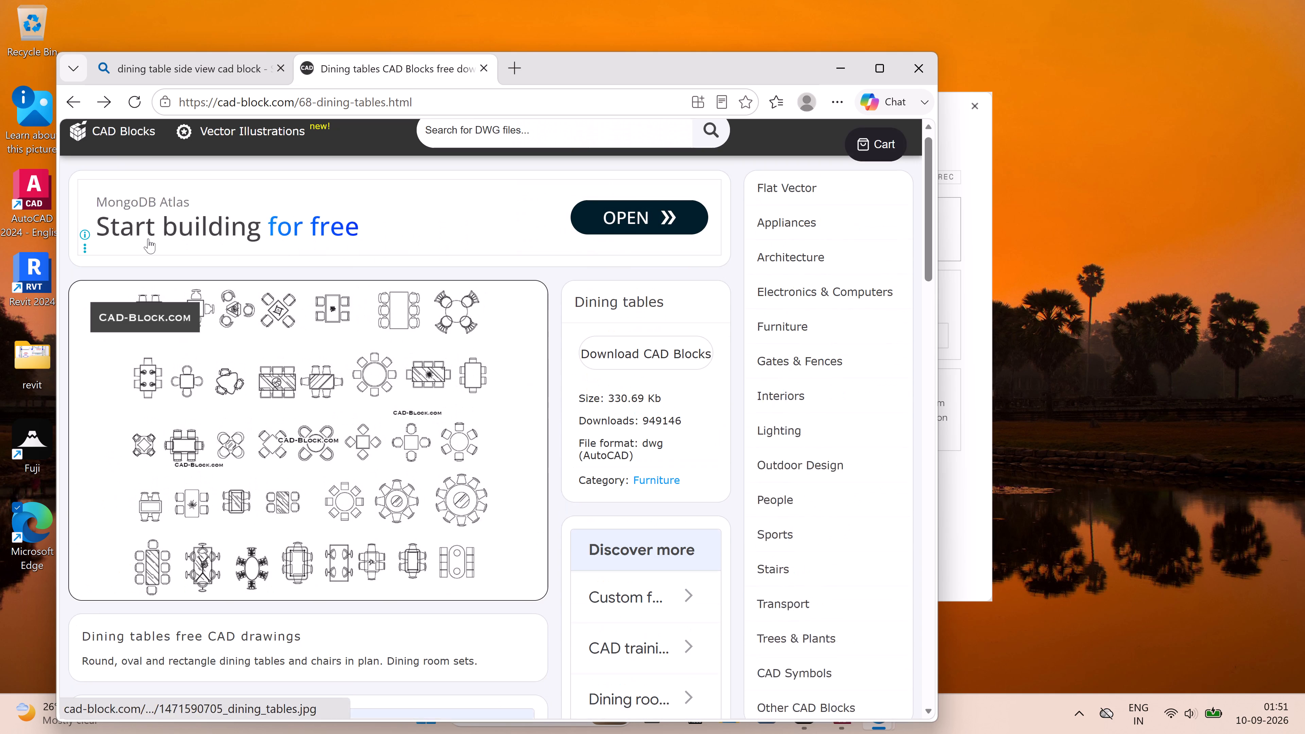
click(73, 95)
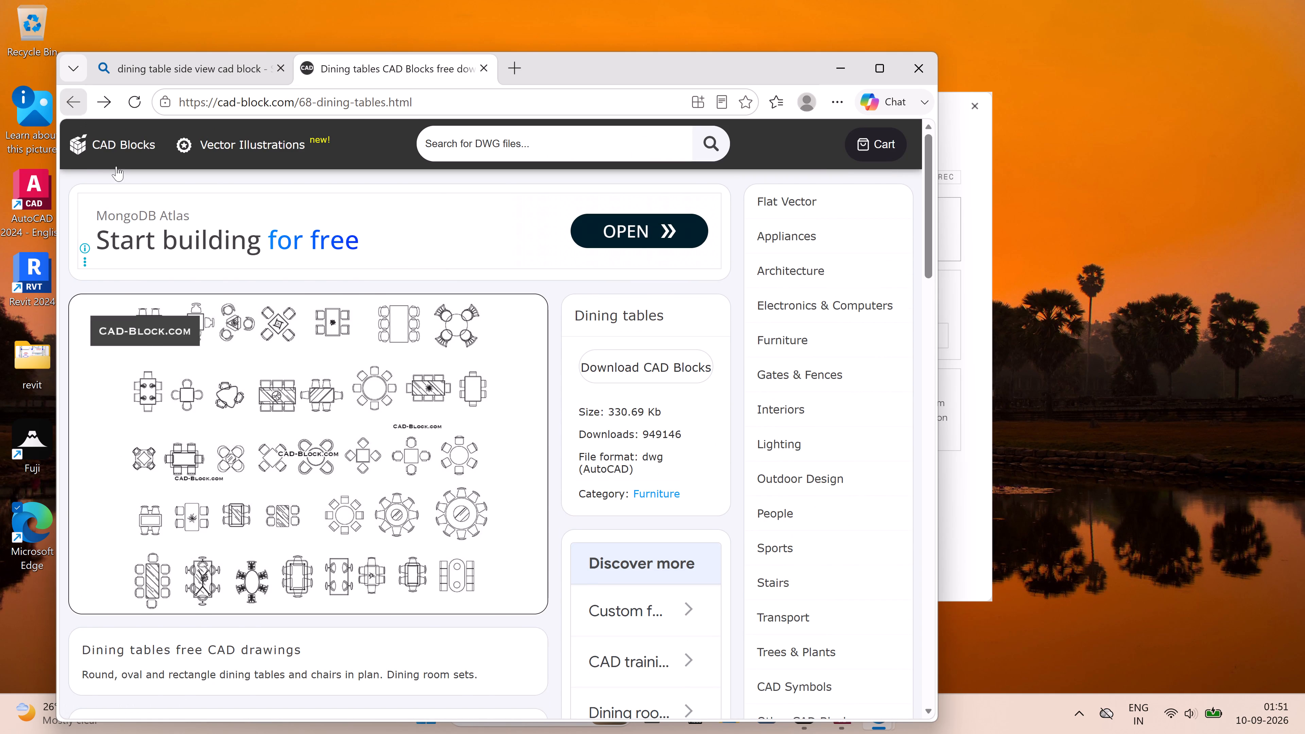
scroll(241, 298, up, 8)
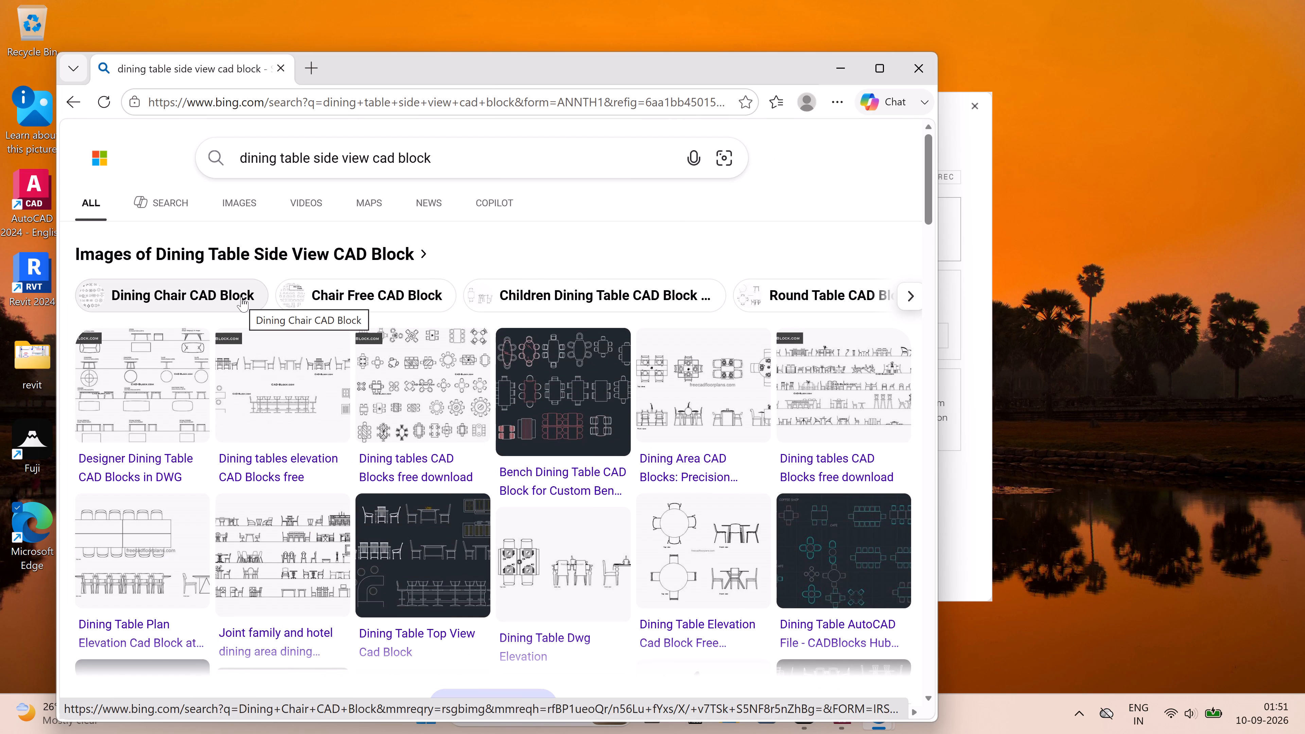
scroll(241, 297, down, 1)
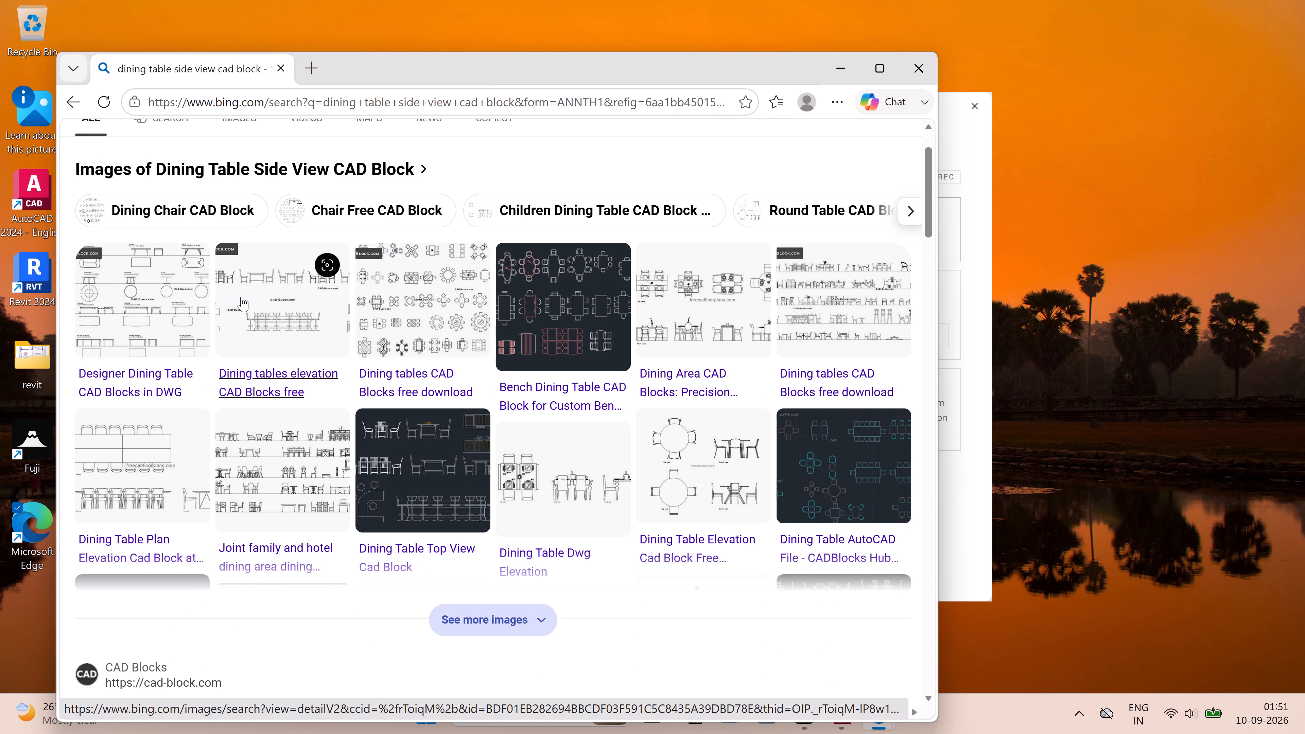
scroll(241, 297, down, 5)
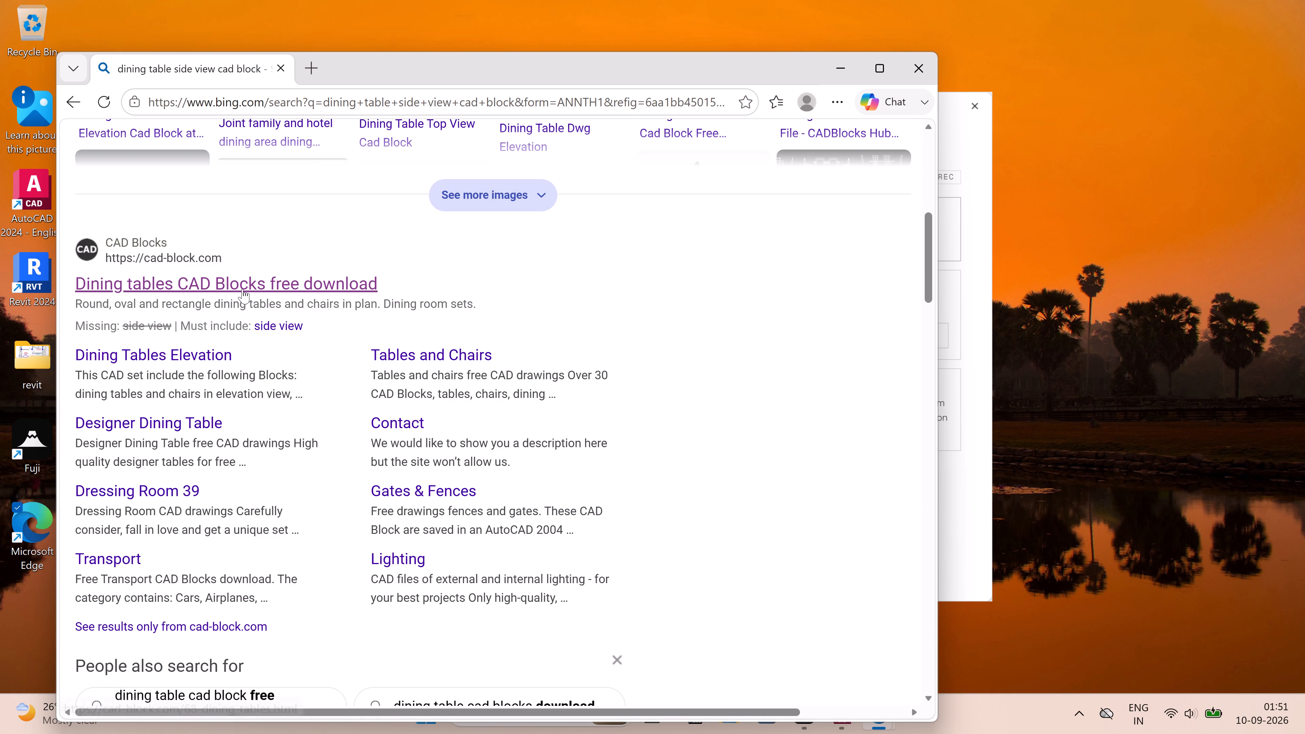
Download the "Tables and chairs" blocks via cad-block.com's dining tables page and open tables_and_chairs.dwg in AutoCAD.
click(242, 289)
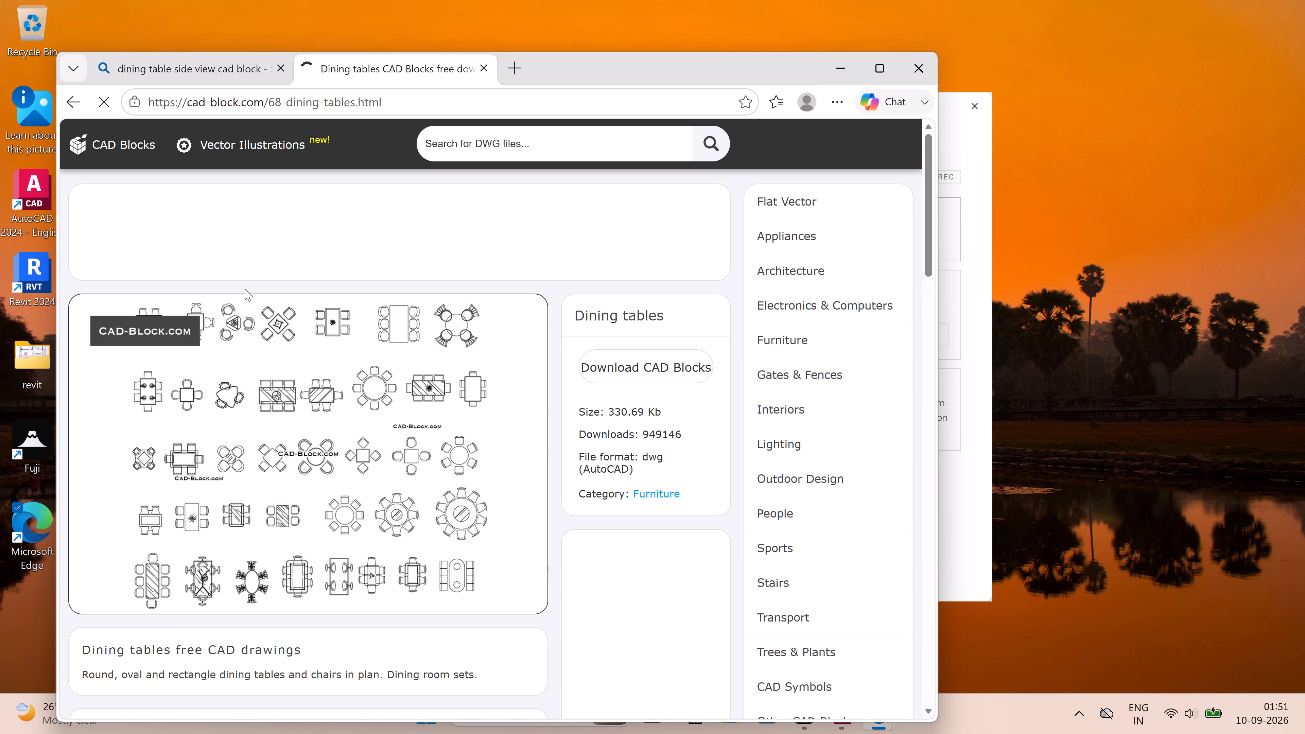
scroll(269, 352, down, 7)
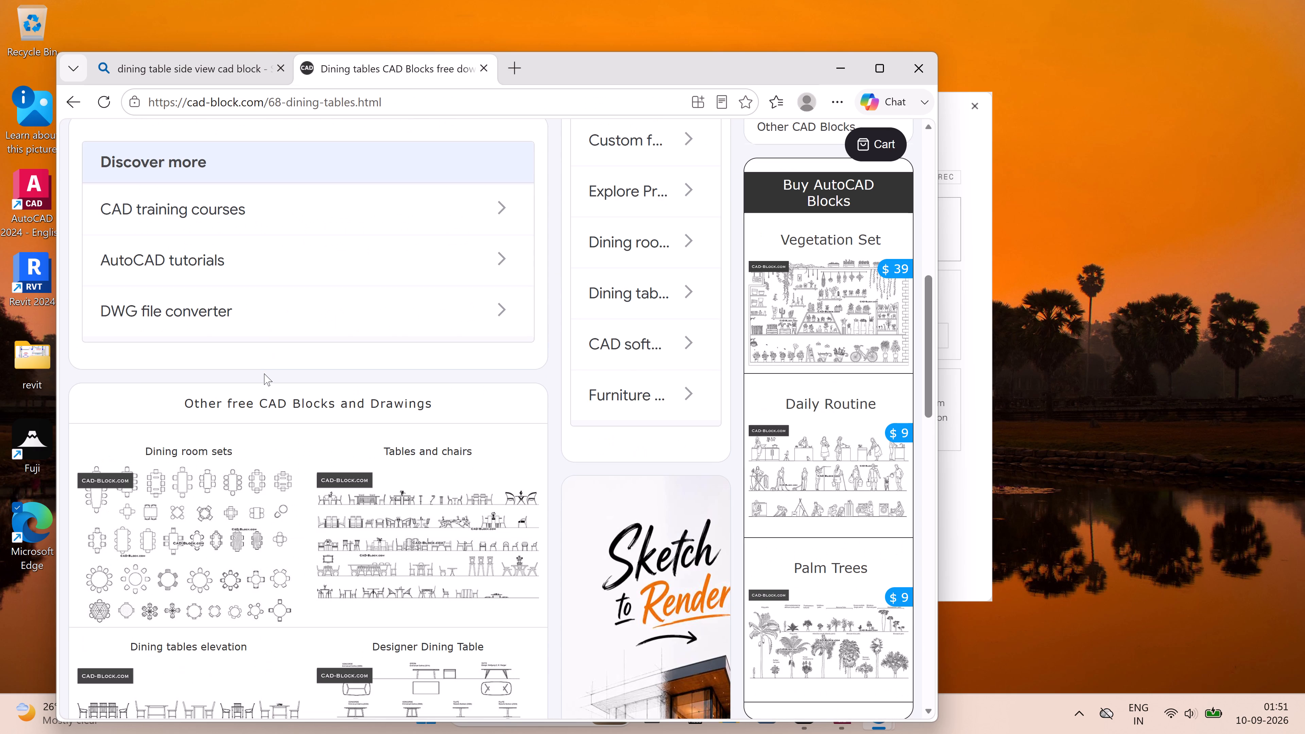
scroll(264, 374, down, 2)
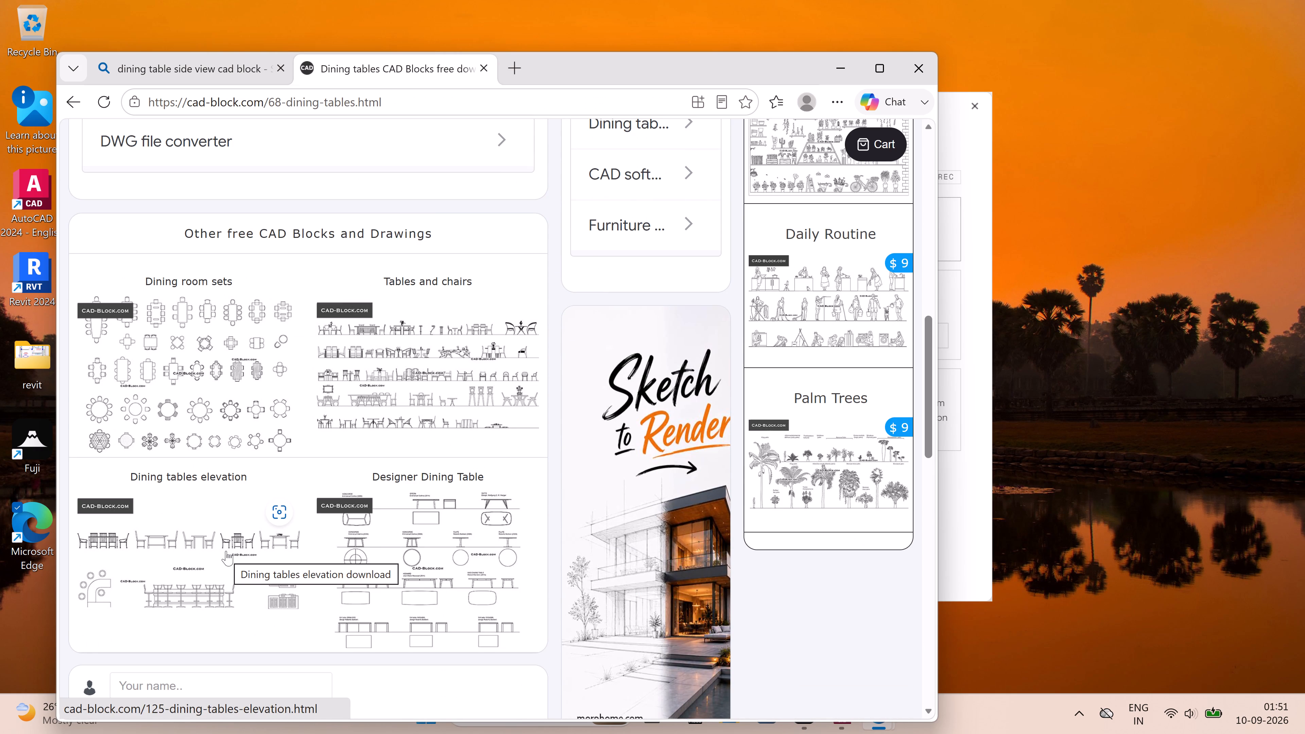
click(418, 384)
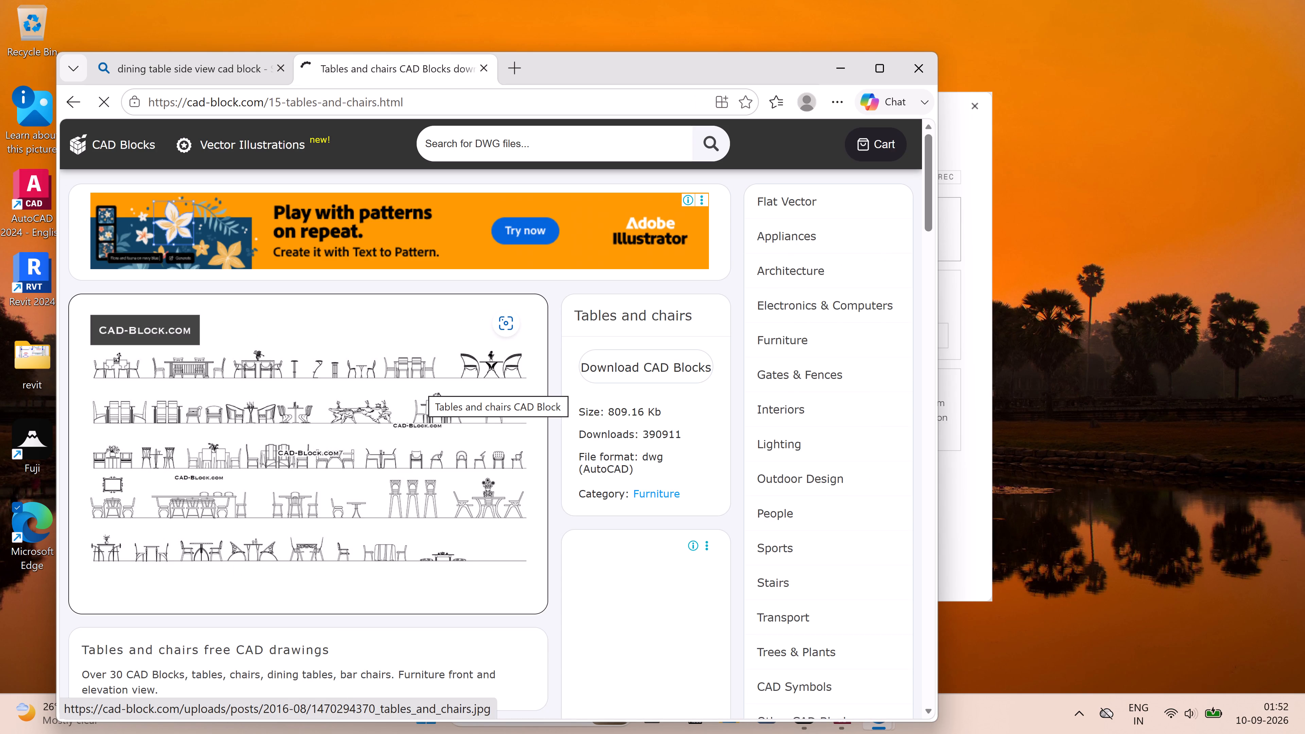
click(627, 369)
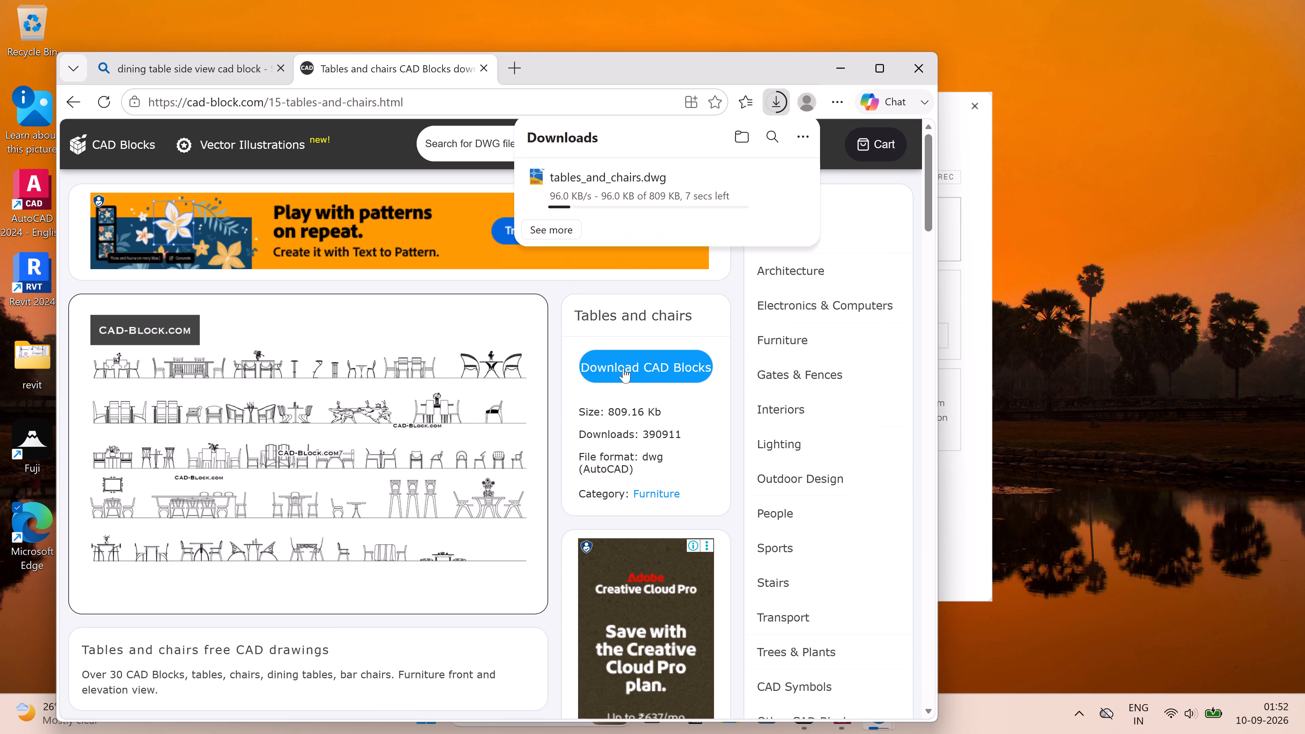
double_click(610, 173)
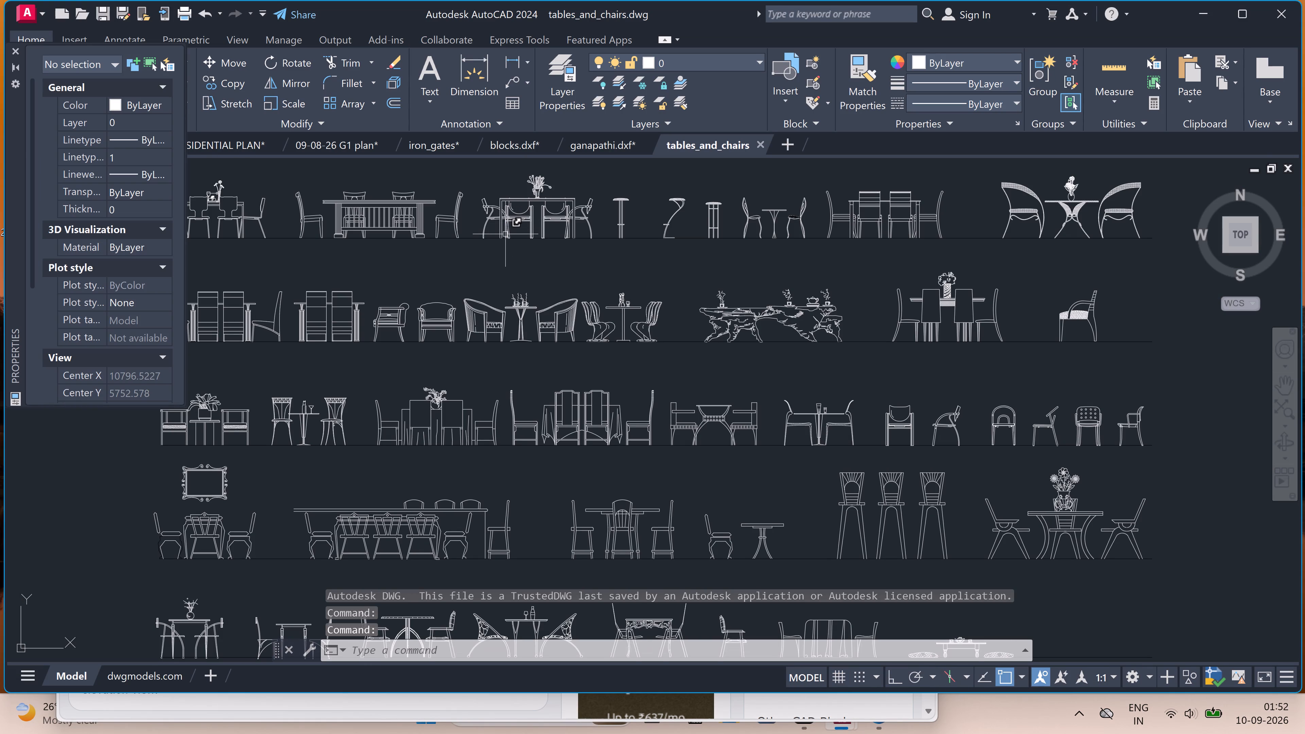
Copy the long slatted dining table with its side and rear chairs from the top row of the block collection.
scroll(505, 235, down, 2)
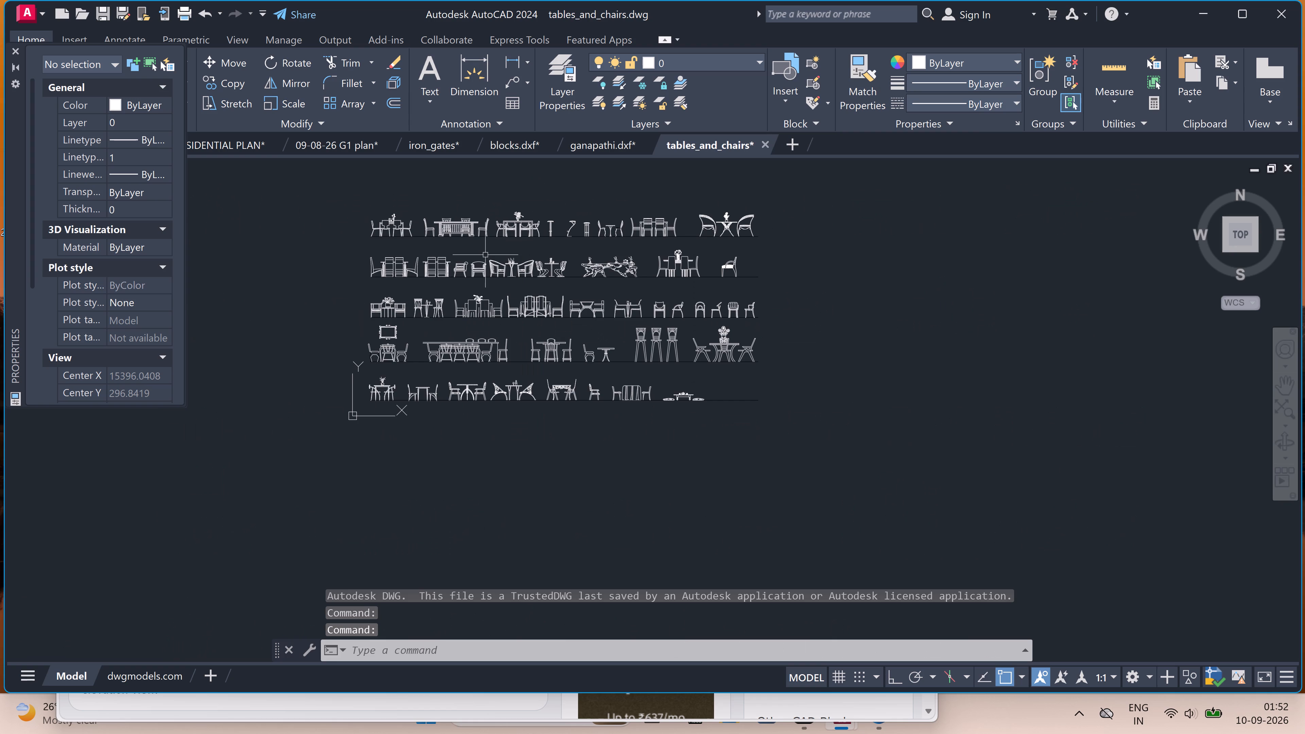
scroll(397, 267, up, 3)
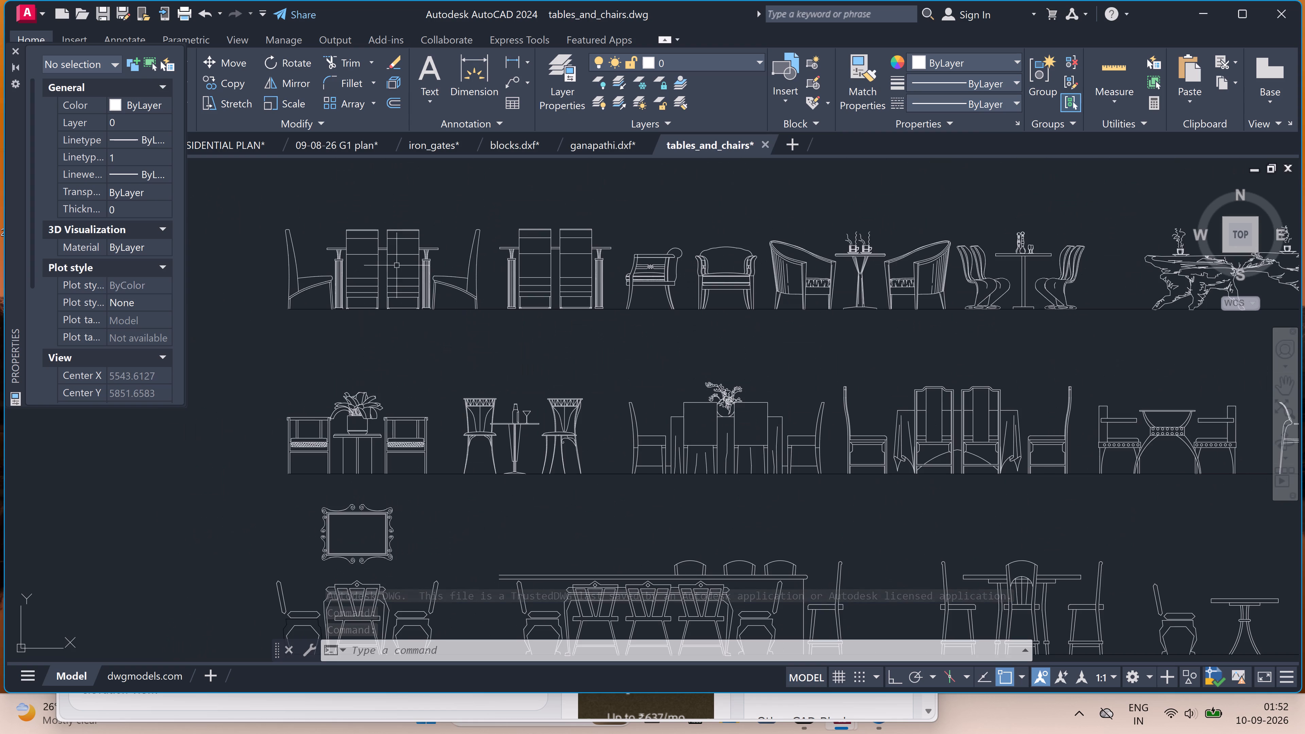
scroll(399, 265, down, 2)
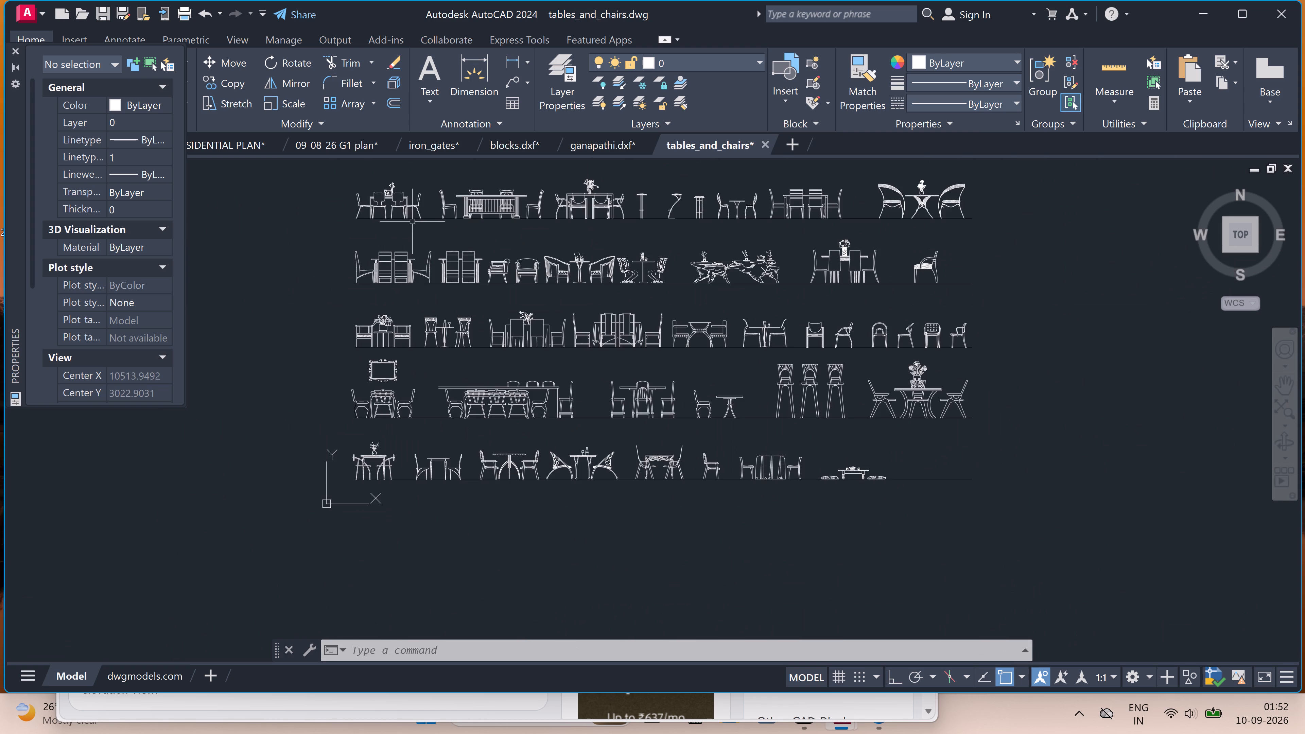
scroll(466, 215, down, 2)
scroll(488, 203, up, 3)
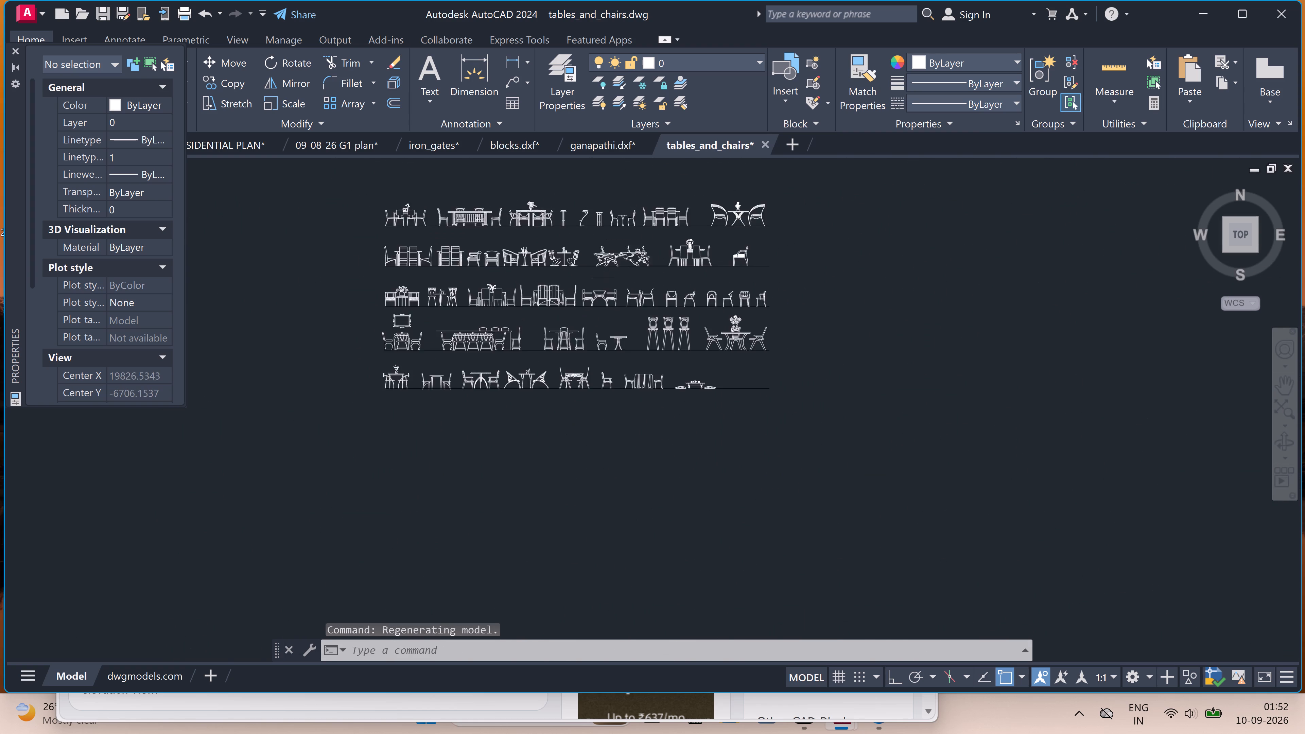
scroll(493, 200, up, 2)
scroll(506, 199, down, 1)
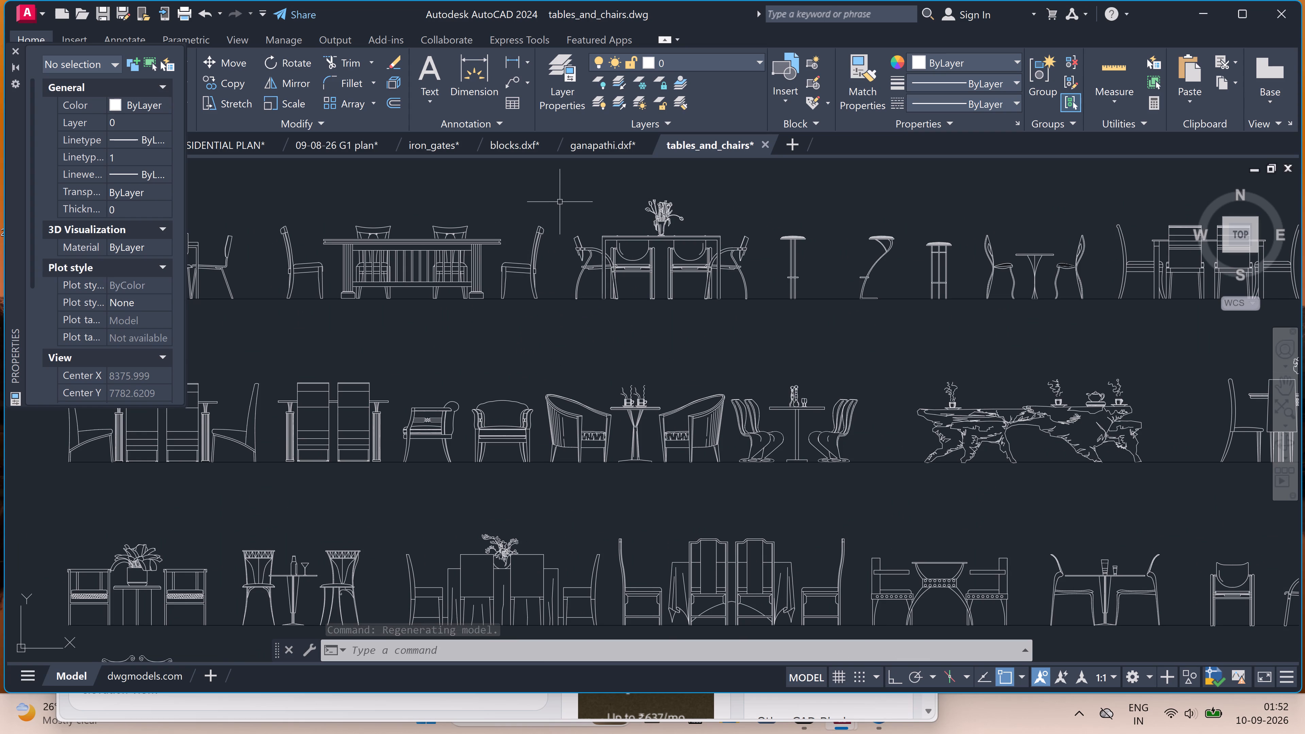
drag(560, 202, 553, 211)
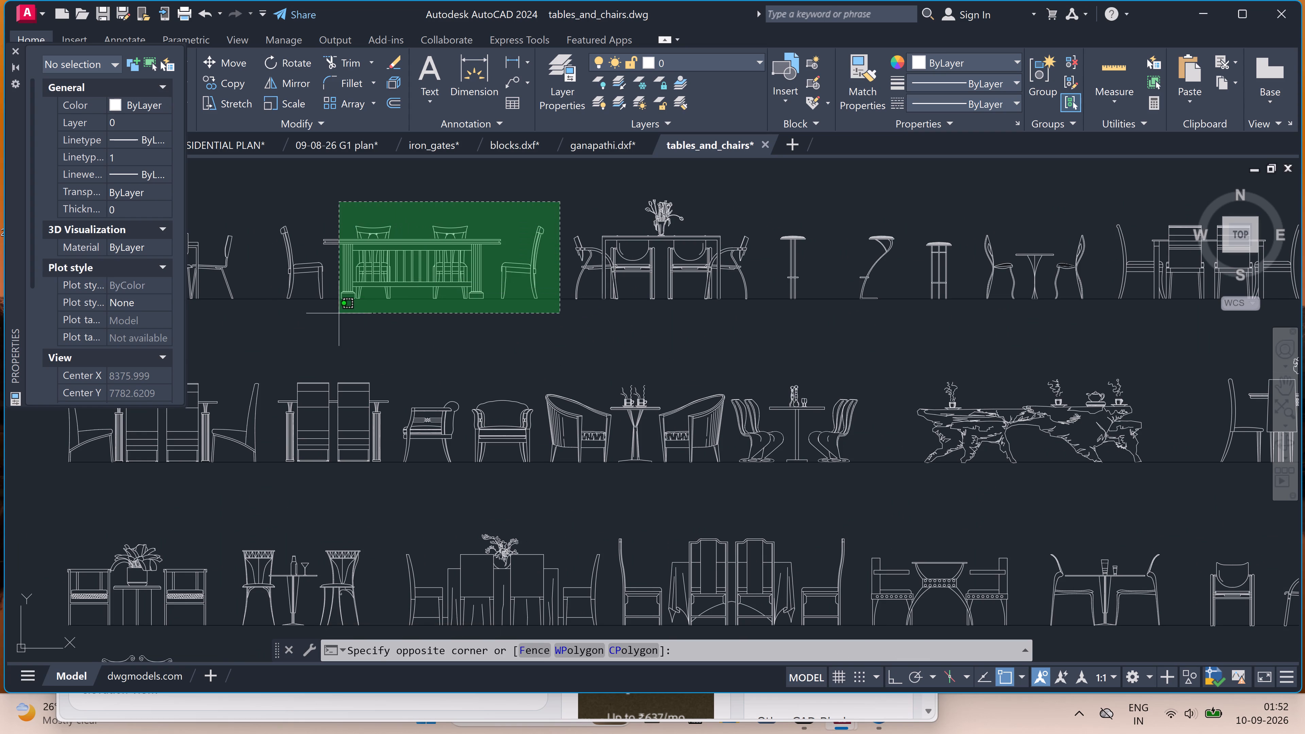
click(267, 308)
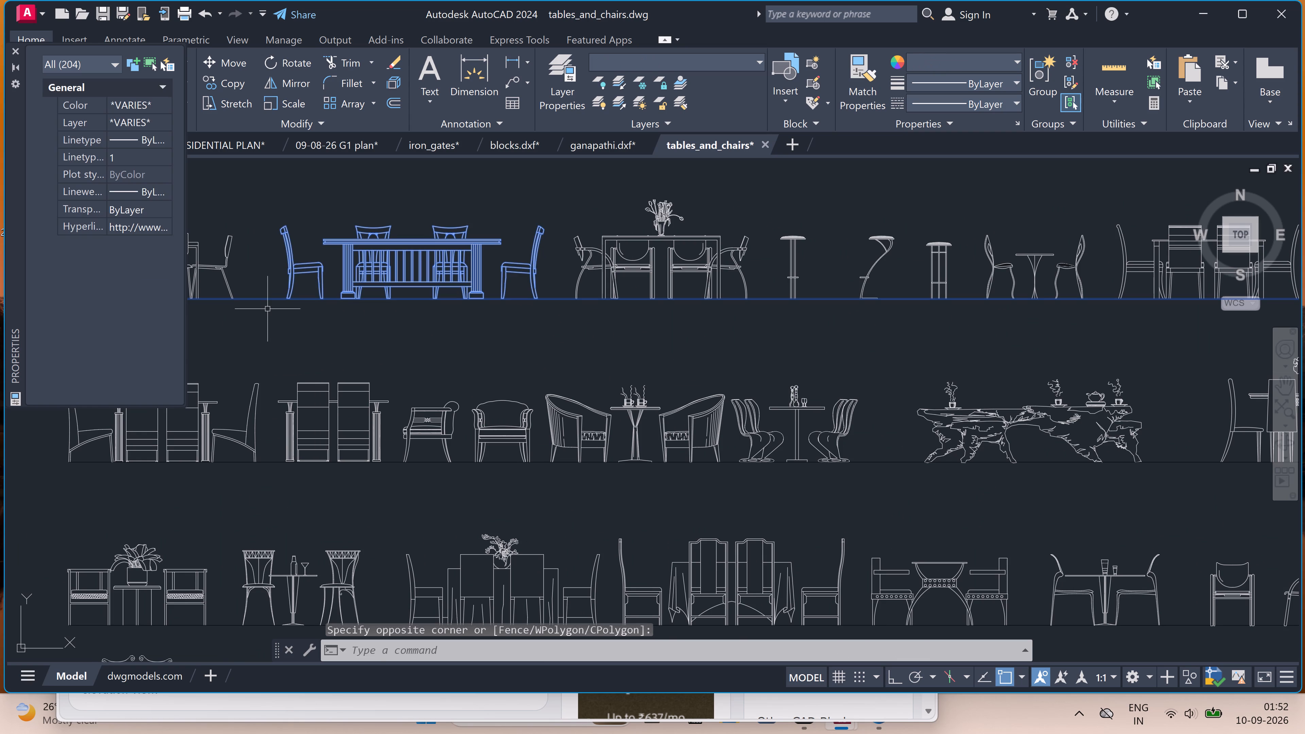
key(ctrl+c)
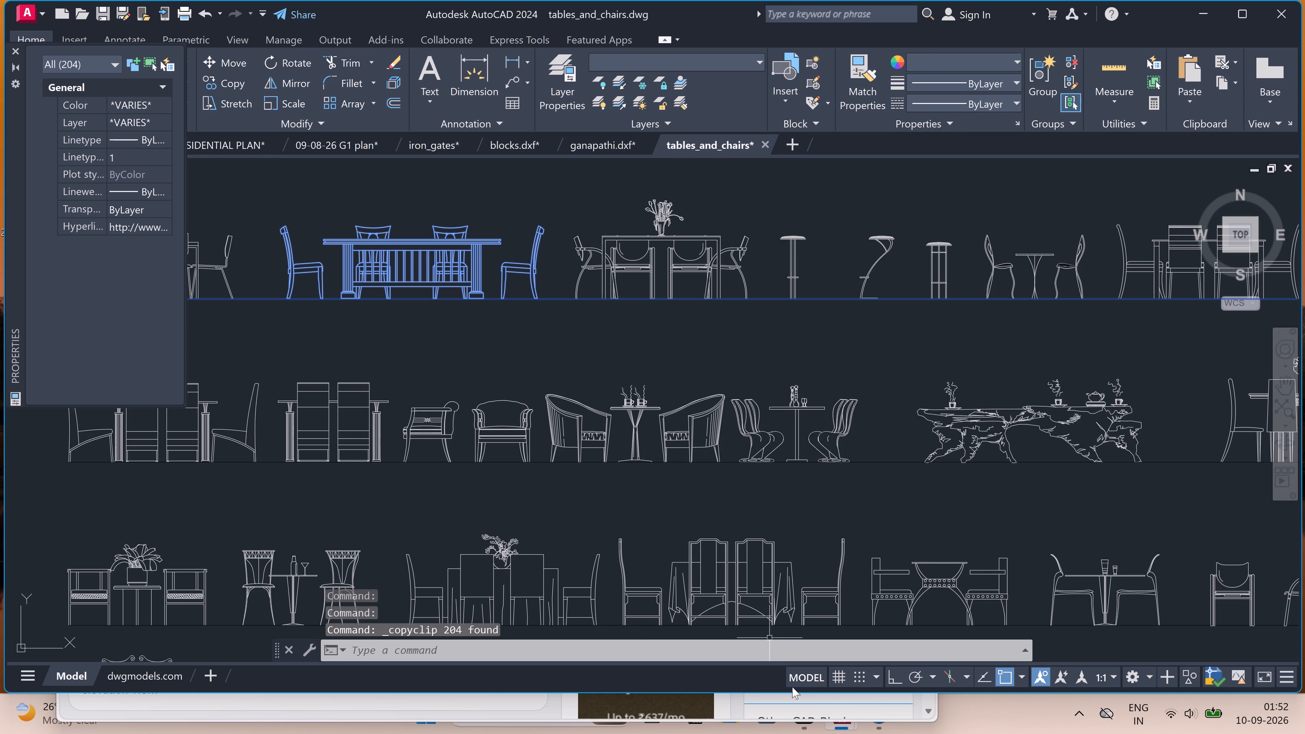
Switch to Drawing1.dwg and paste the copied dining set in the empty space beside the house drawings.
scroll(693, 621, down, 4)
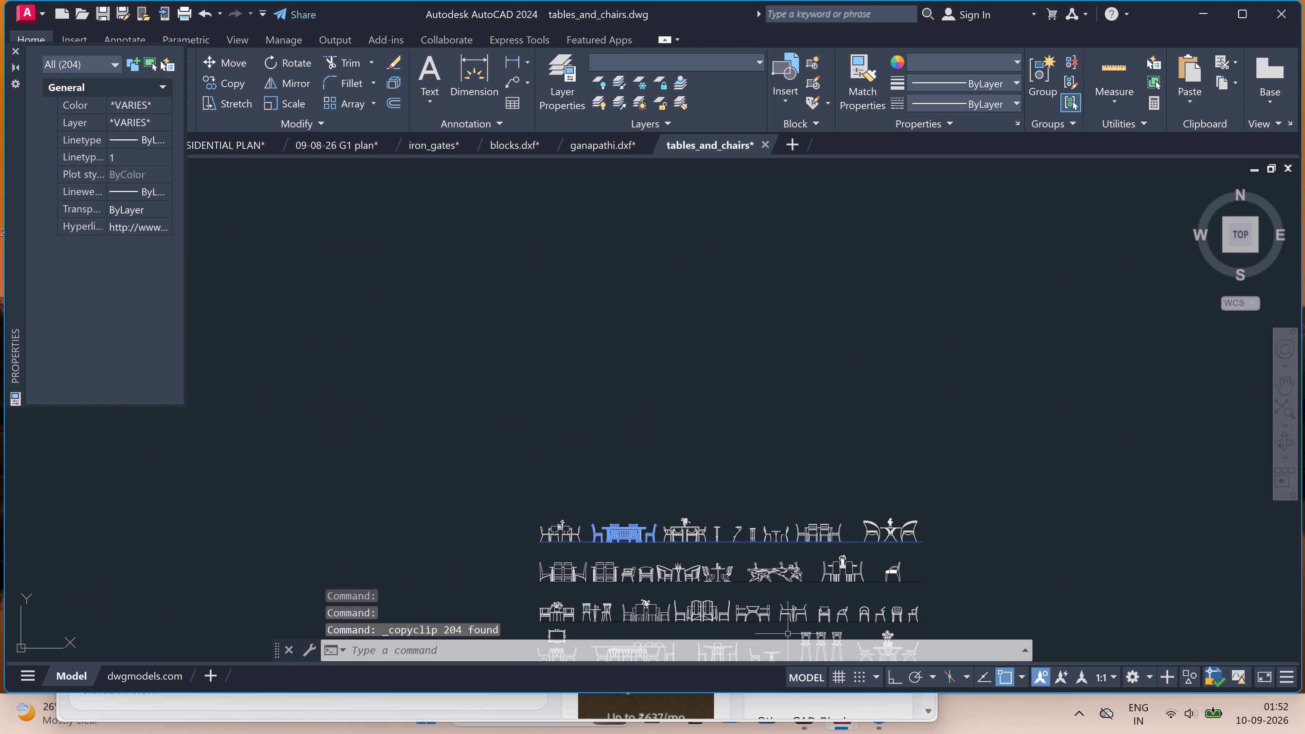
scroll(421, 300, down, 3)
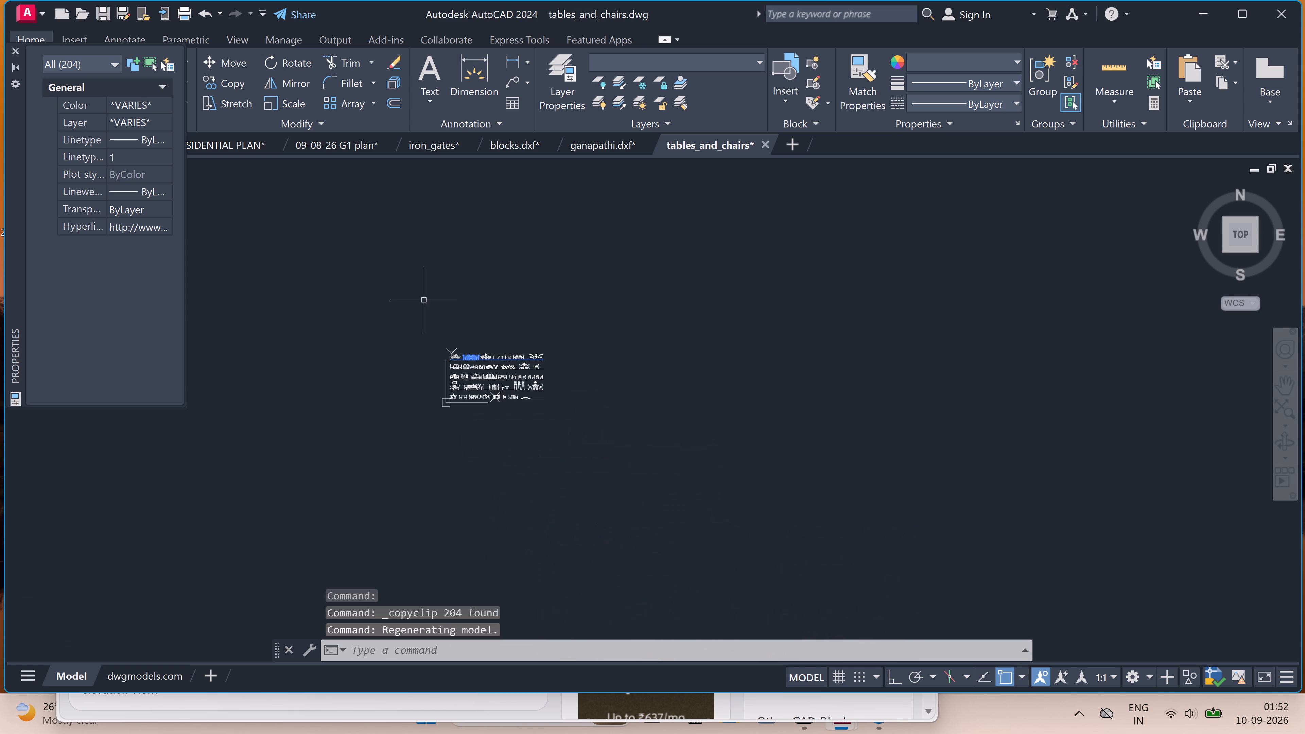
scroll(493, 437, up, 3)
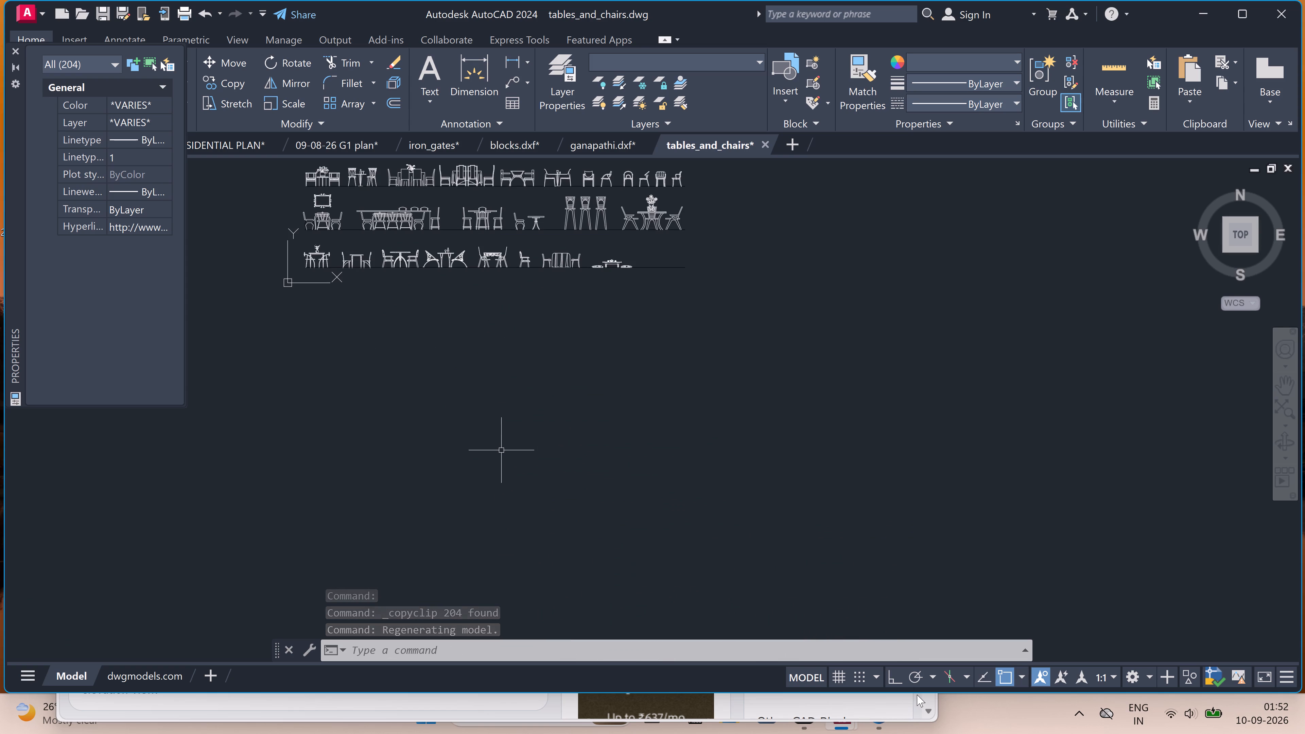
click(911, 702)
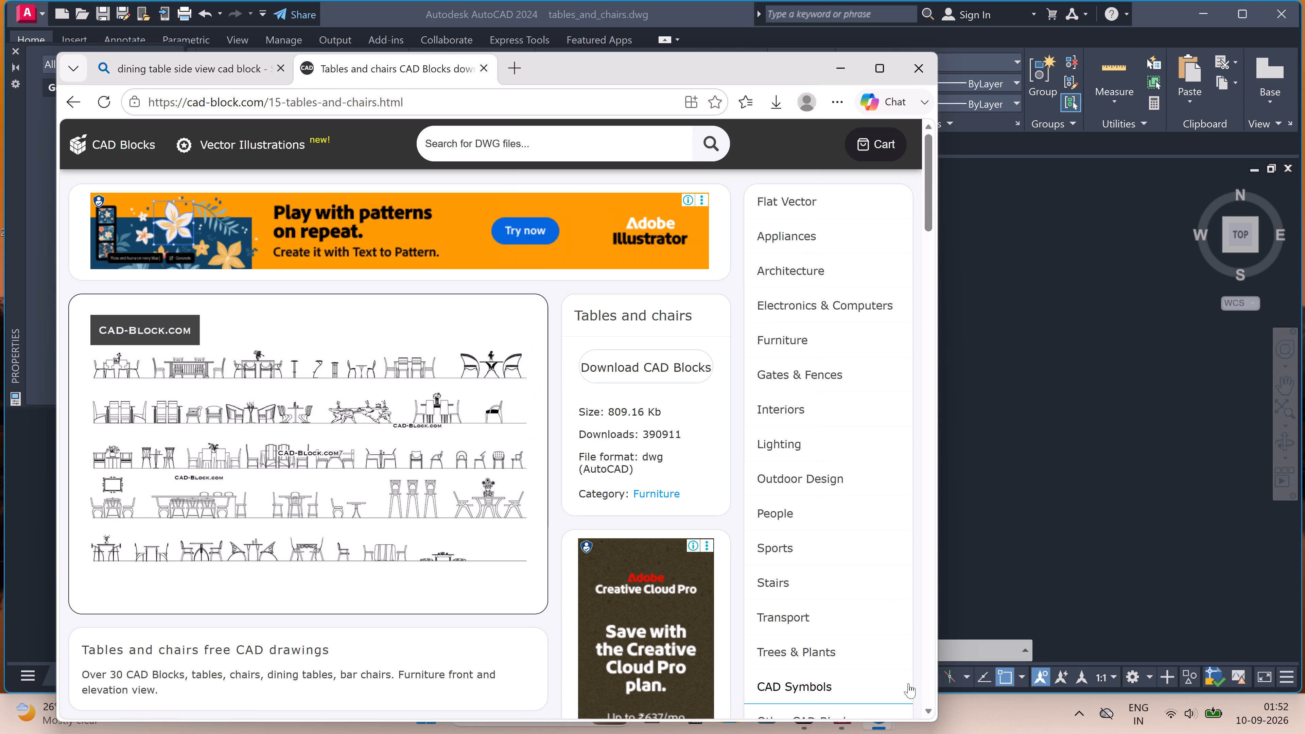
click(909, 59)
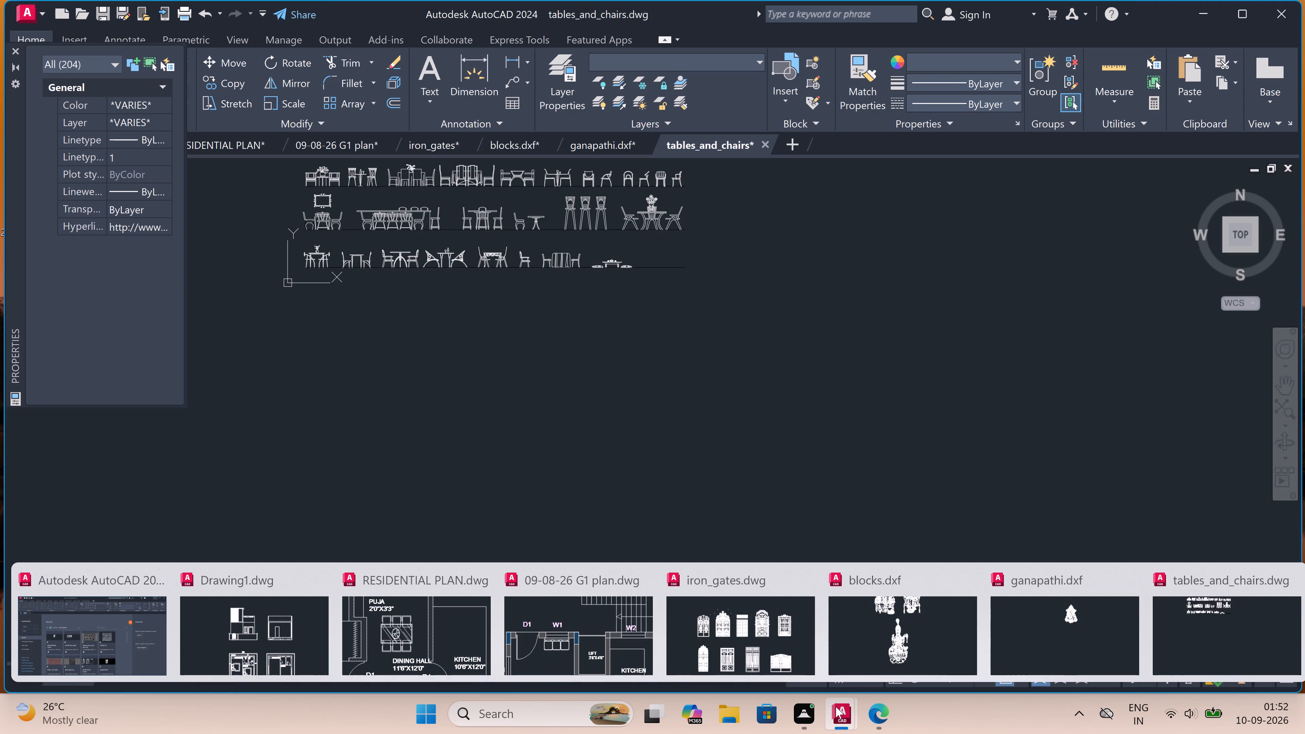
click(267, 622)
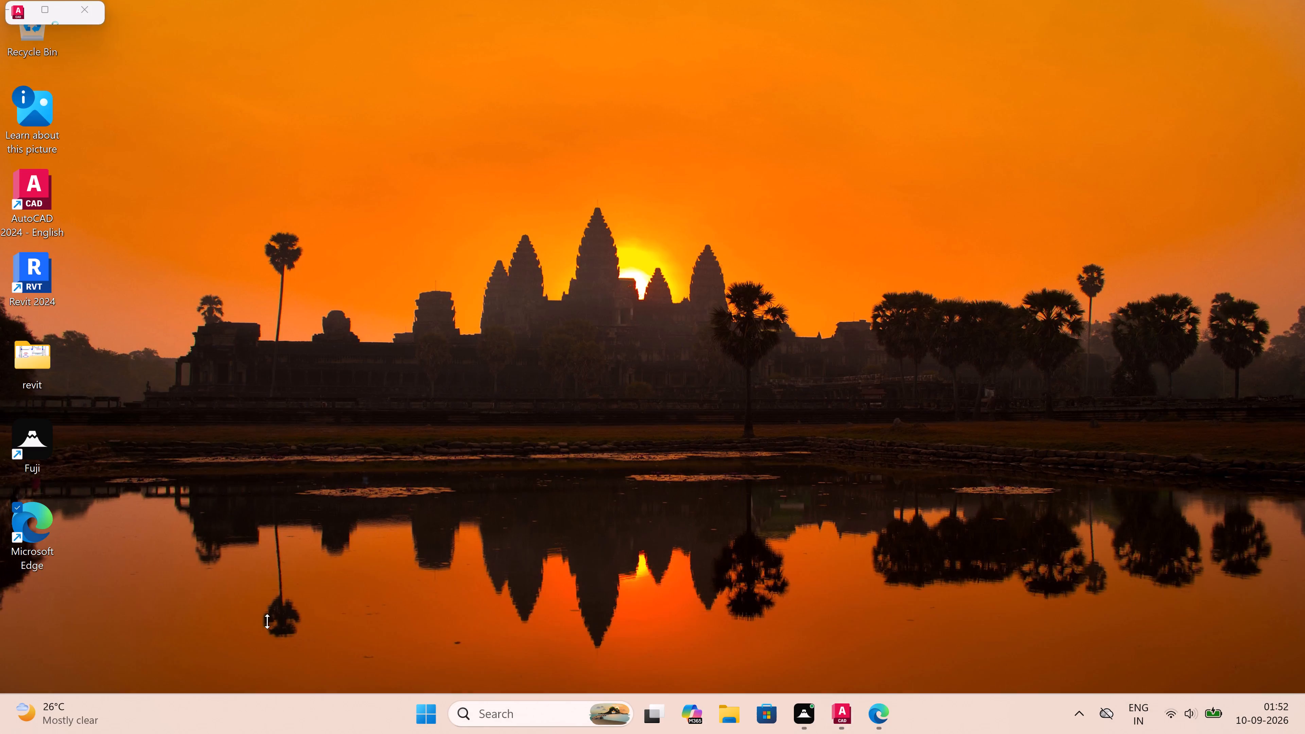
key(ctrl+v)
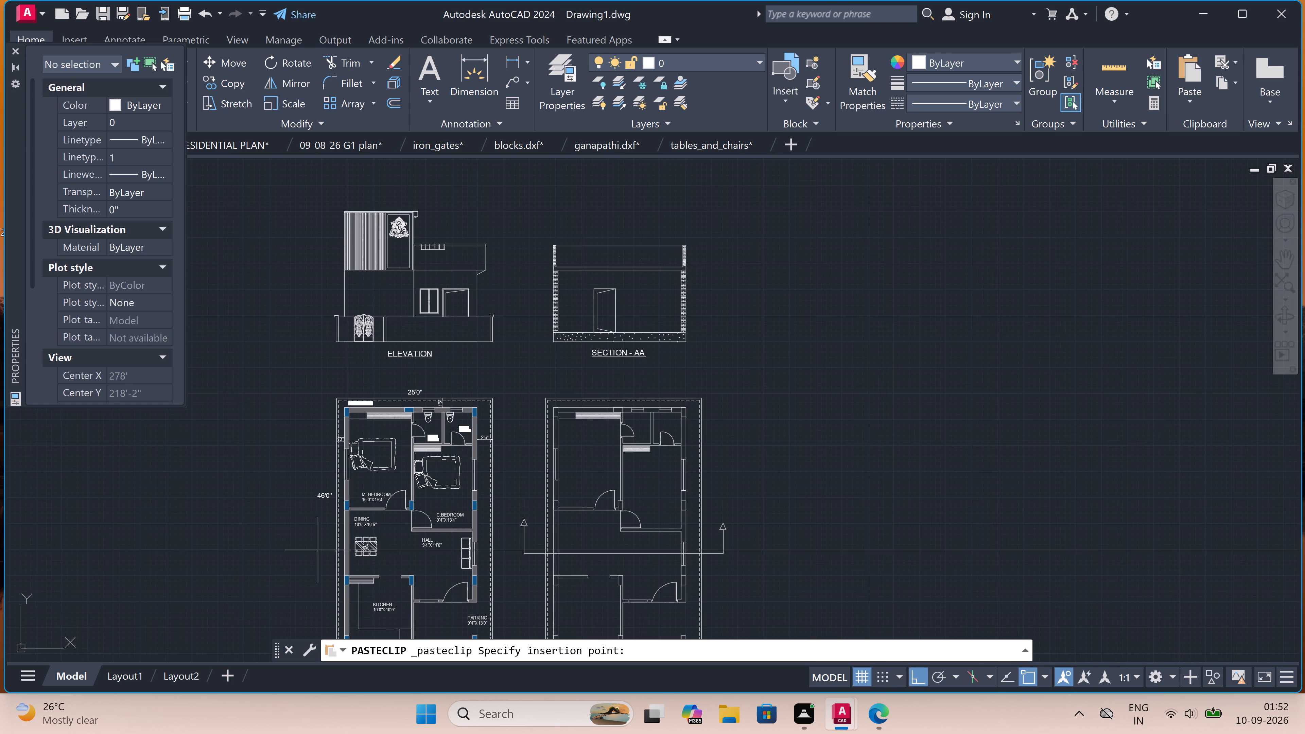
scroll(321, 518, down, 5)
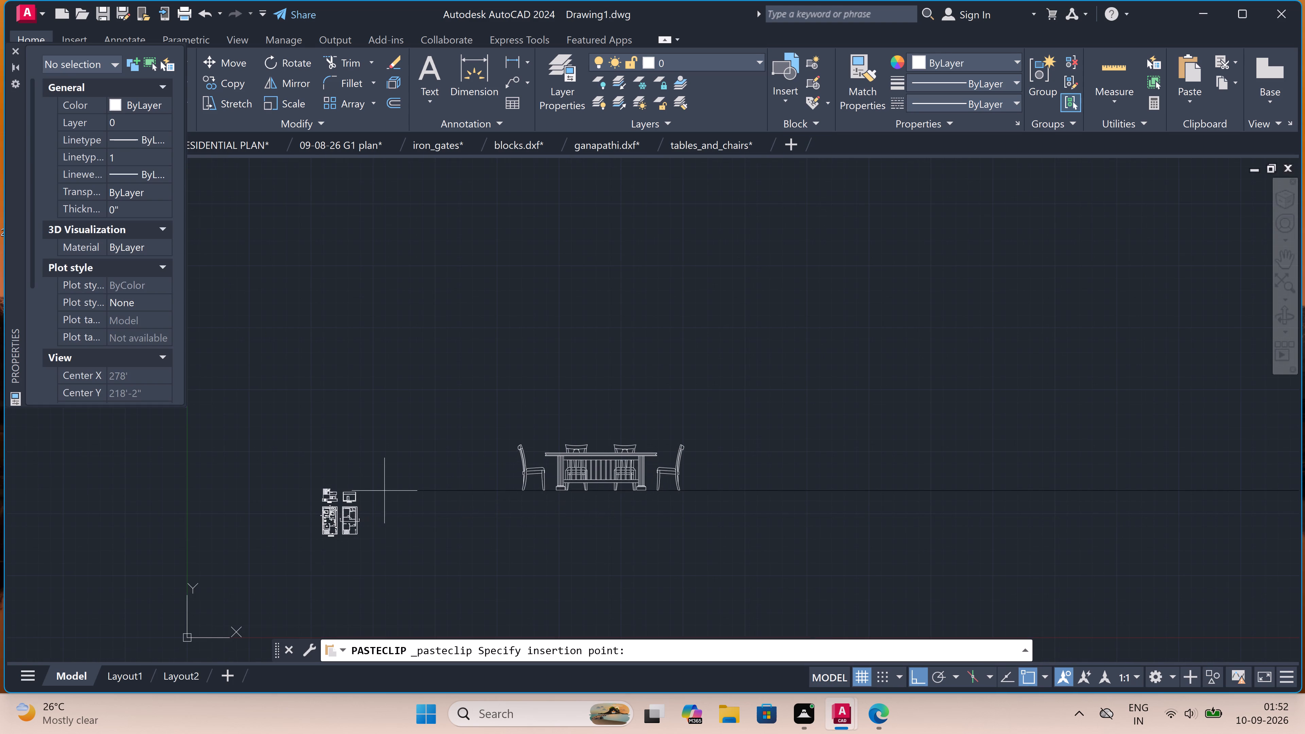
click(384, 491)
Trim away the long ground line that came with the pasted dining set, using a fence across it.
key(t)
key(r)
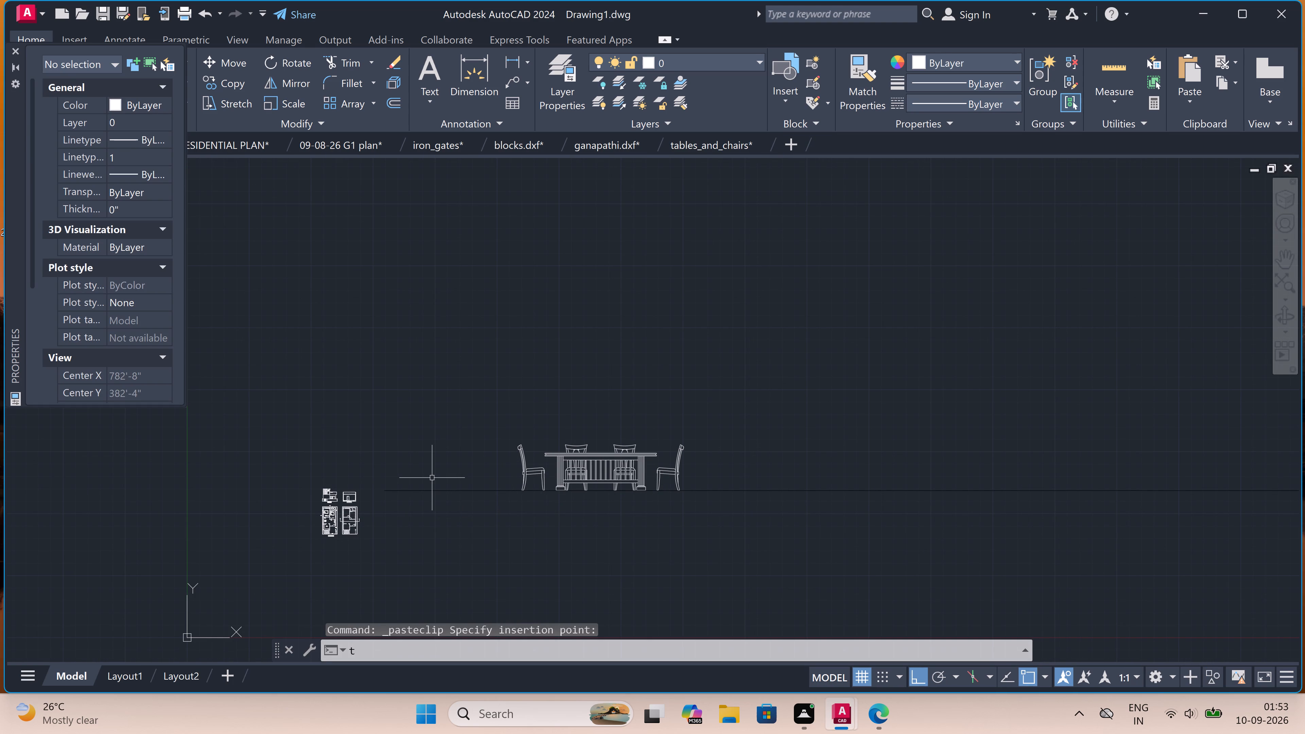
key(space)
drag(462, 466, 465, 487)
click(470, 532)
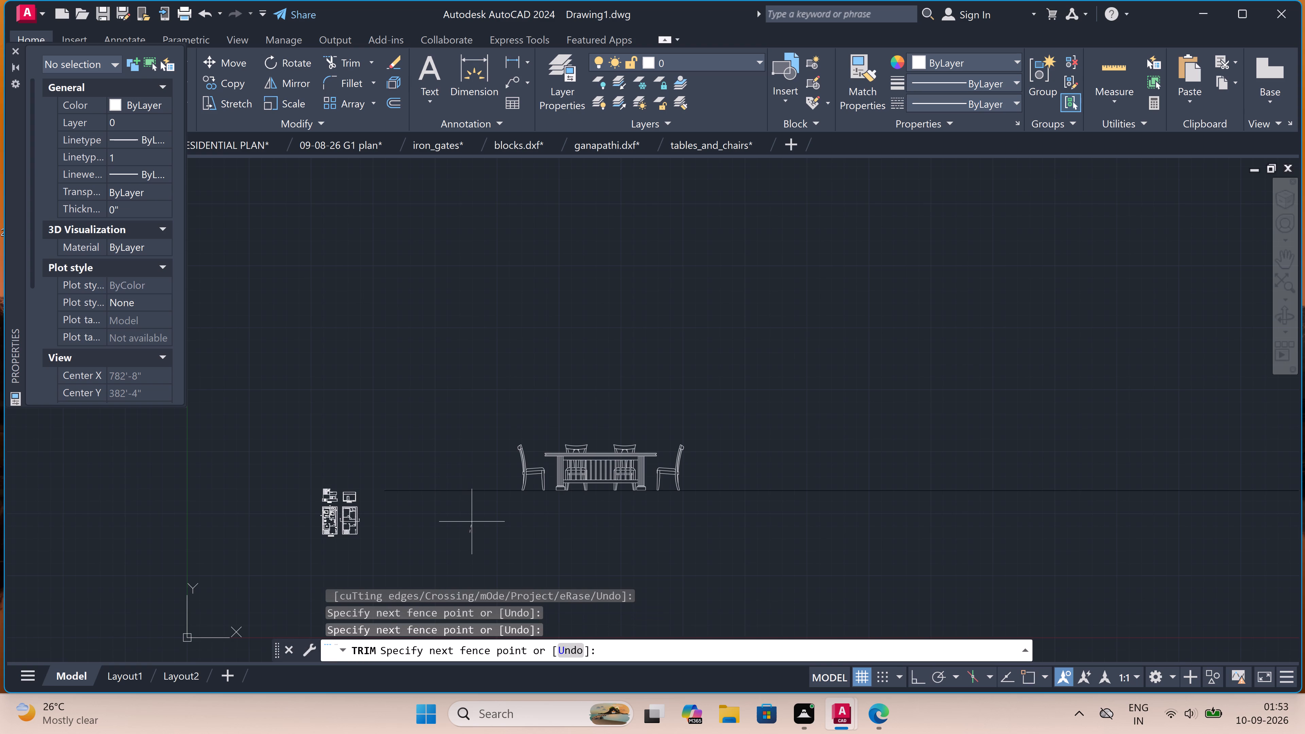
click(493, 413)
key(Escape)
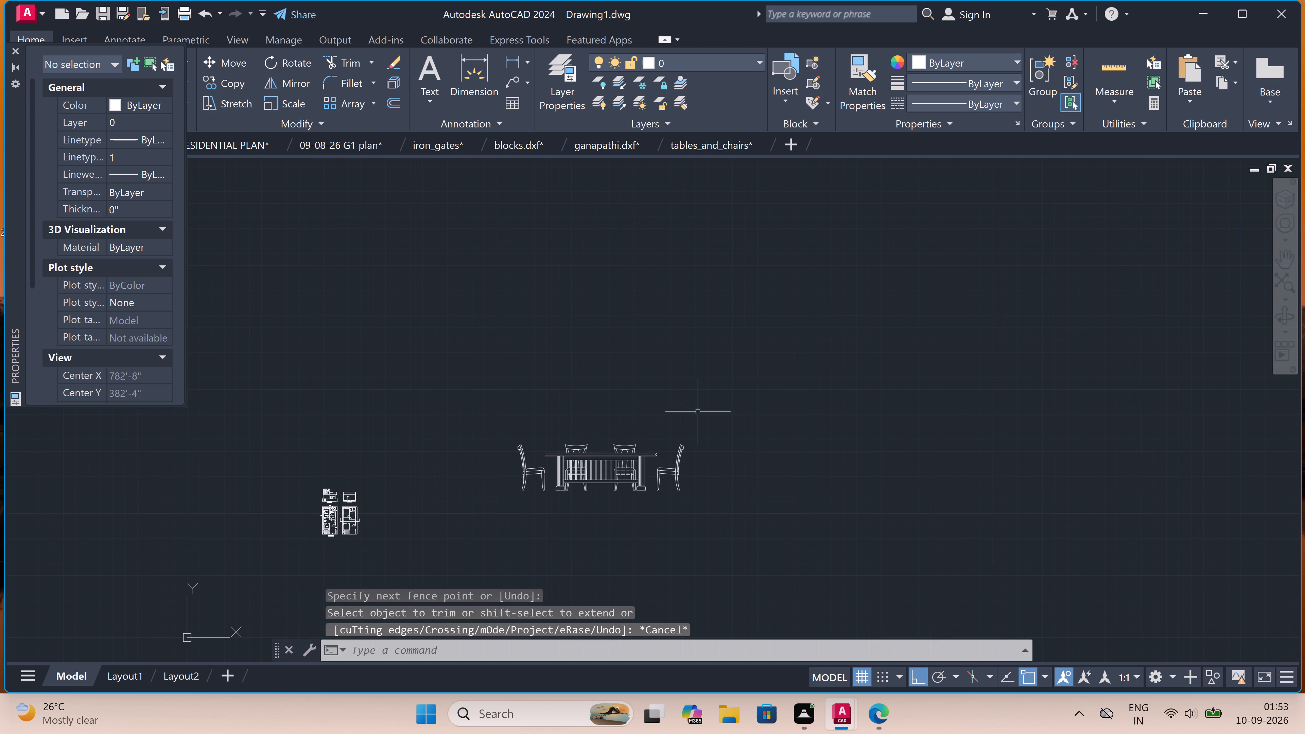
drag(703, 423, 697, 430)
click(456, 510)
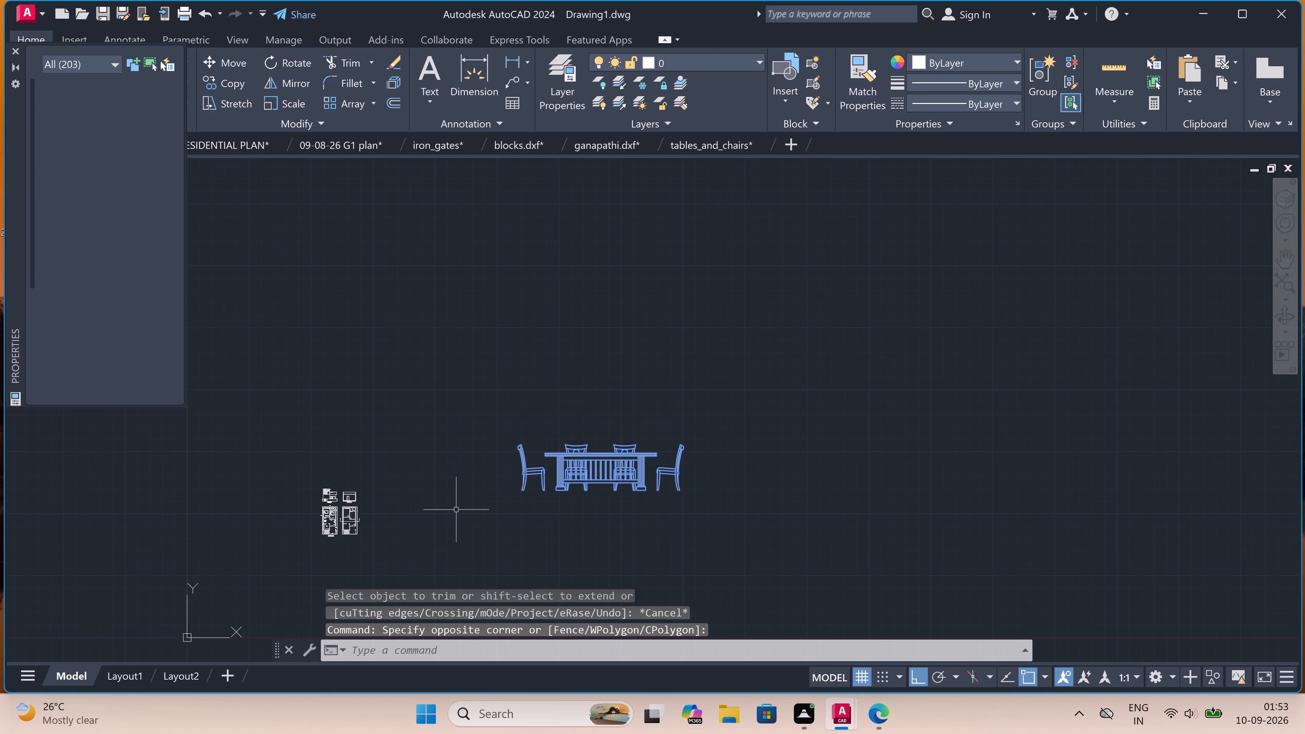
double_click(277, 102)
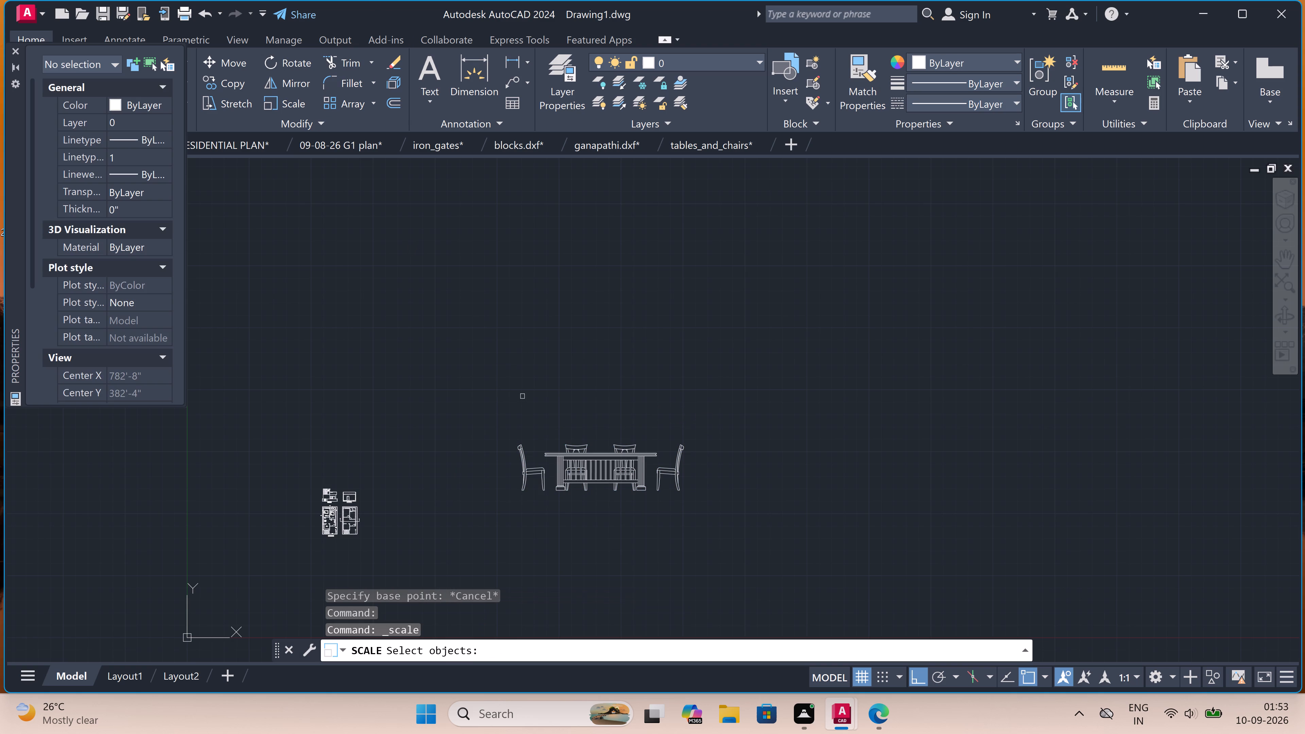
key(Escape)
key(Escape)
Scale the pasted dining table and chairs down freehand about a base point in the middle of the table.
drag(711, 396, 686, 419)
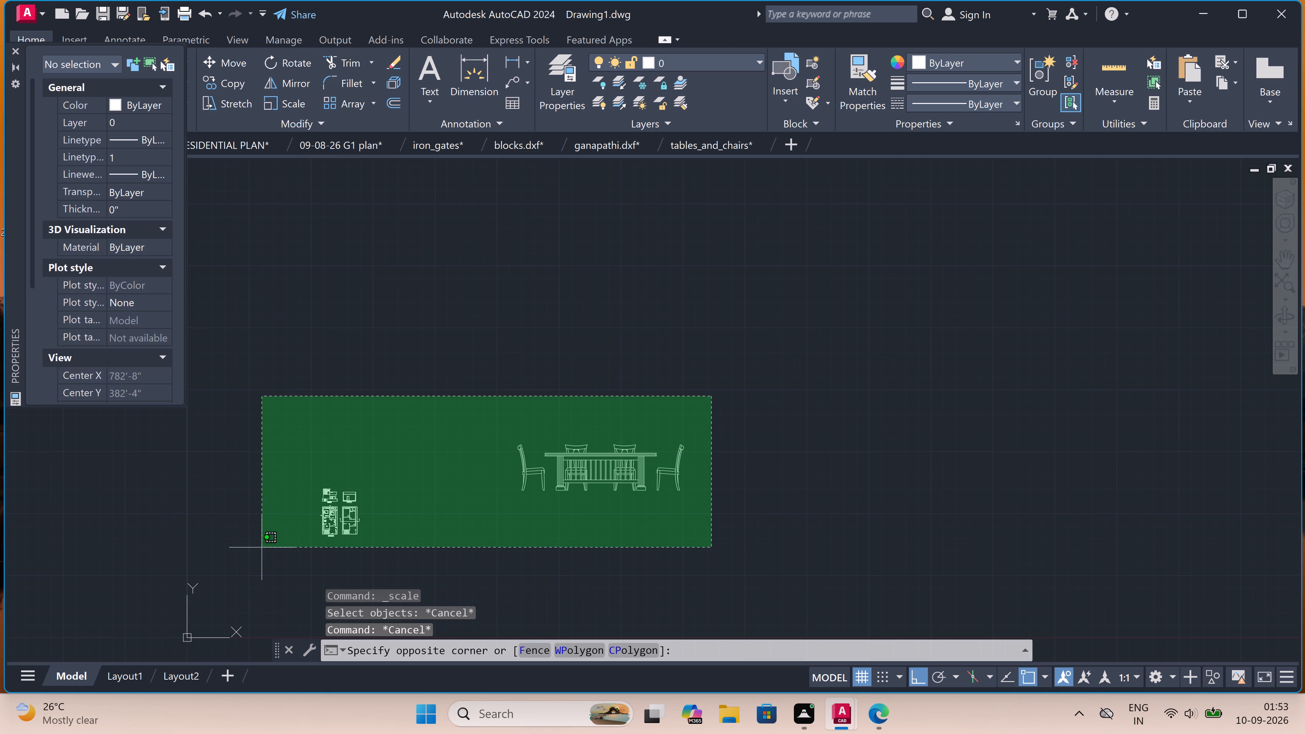
double_click(386, 487)
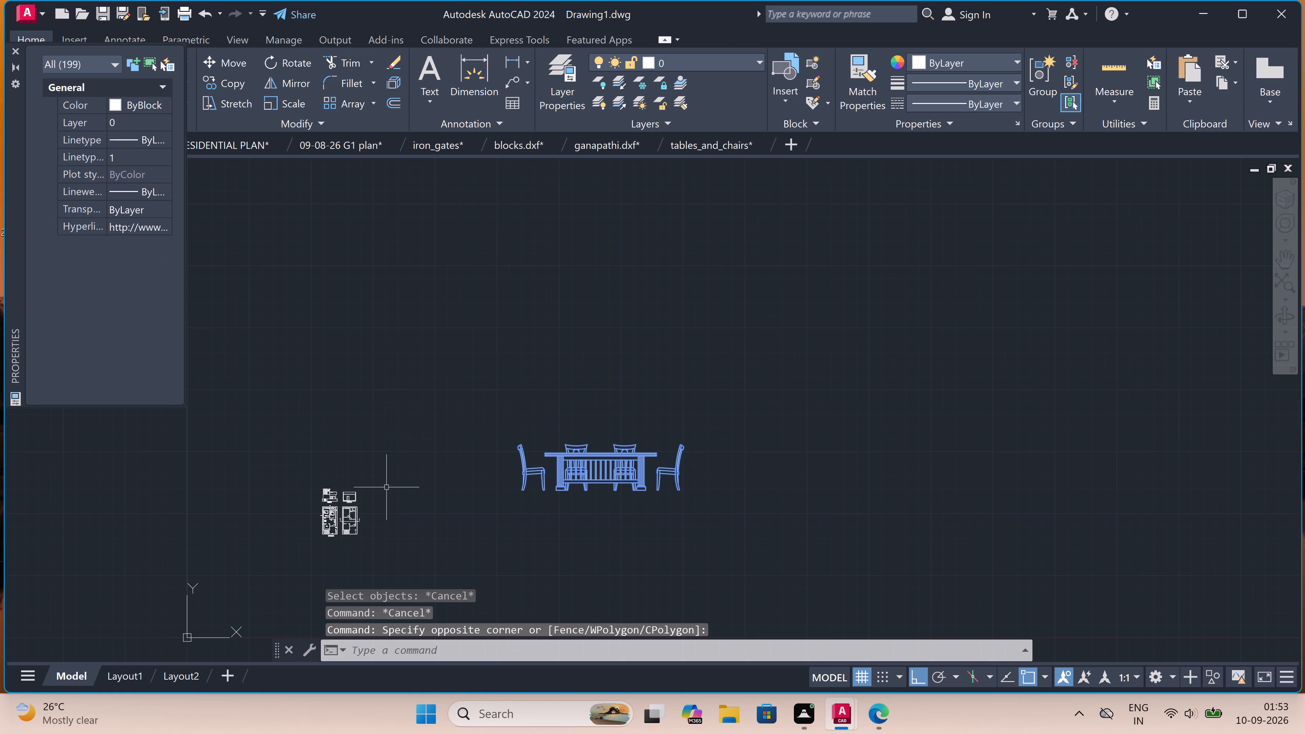
click(373, 215)
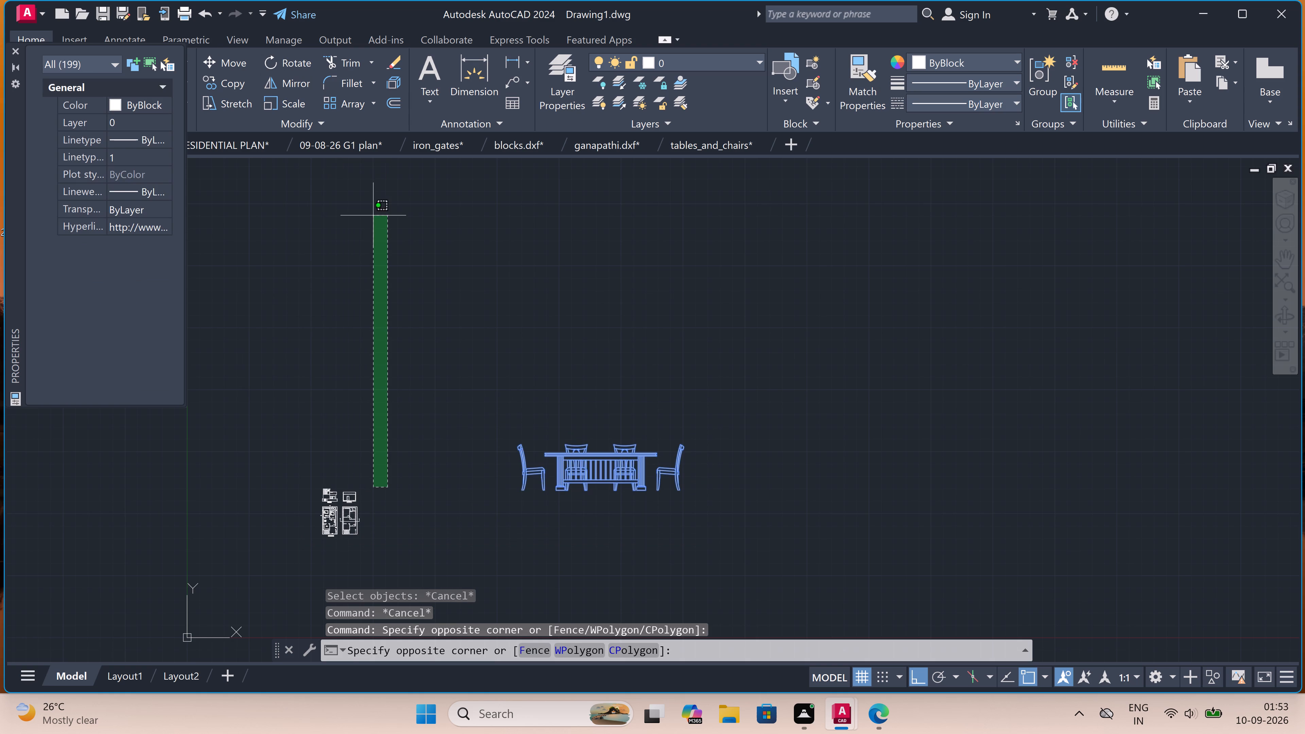
click(289, 102)
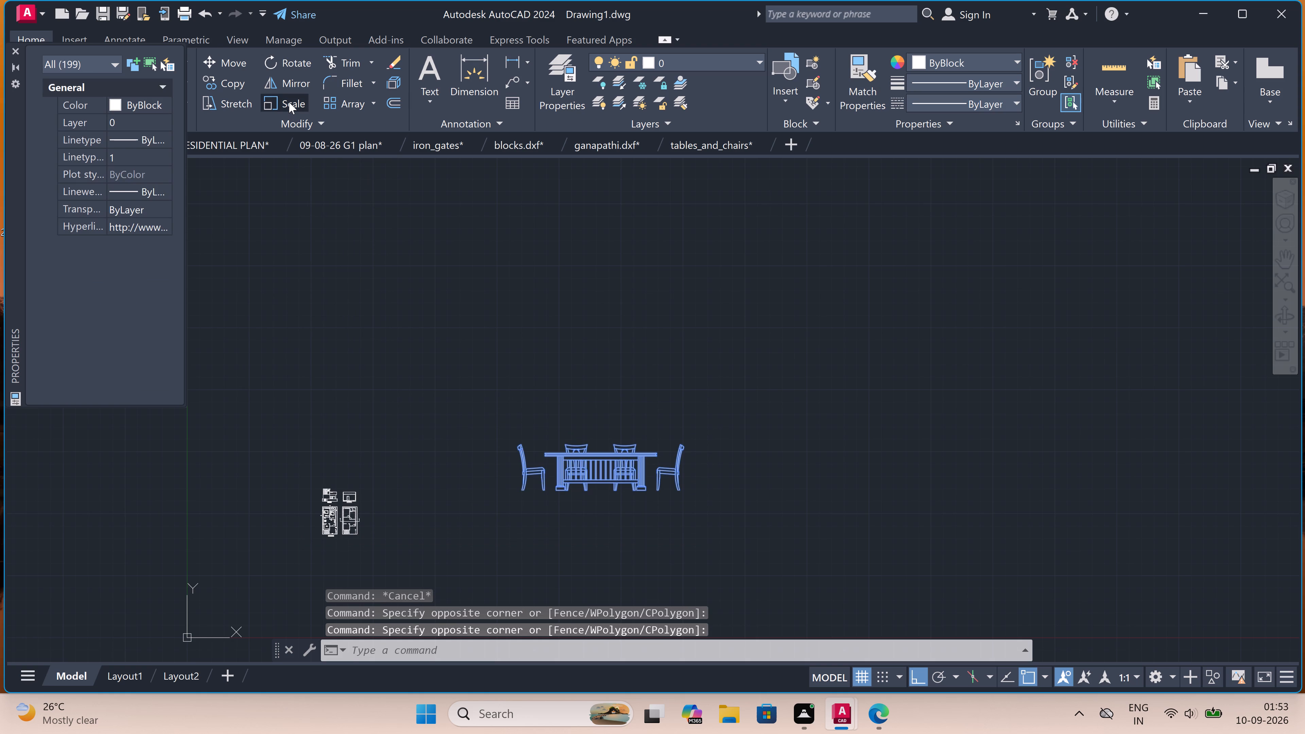
click(597, 467)
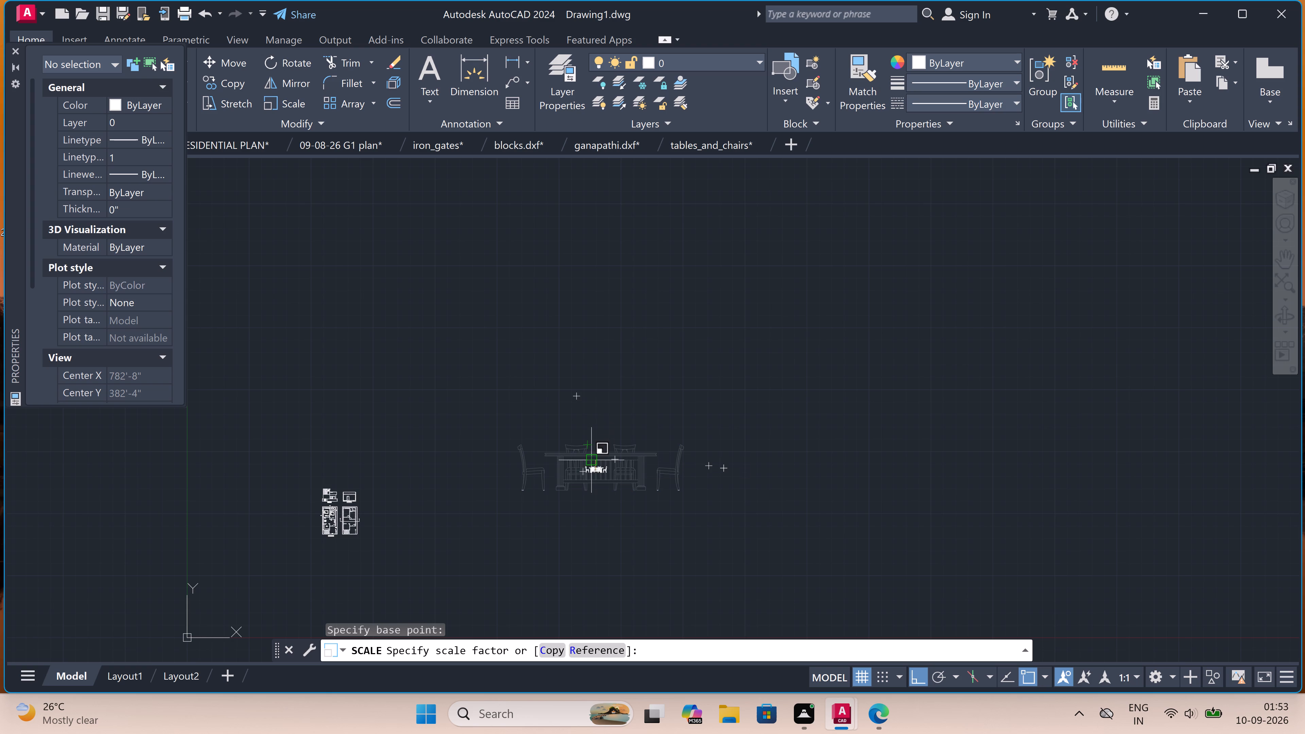
scroll(591, 456, up, 4)
click(591, 456)
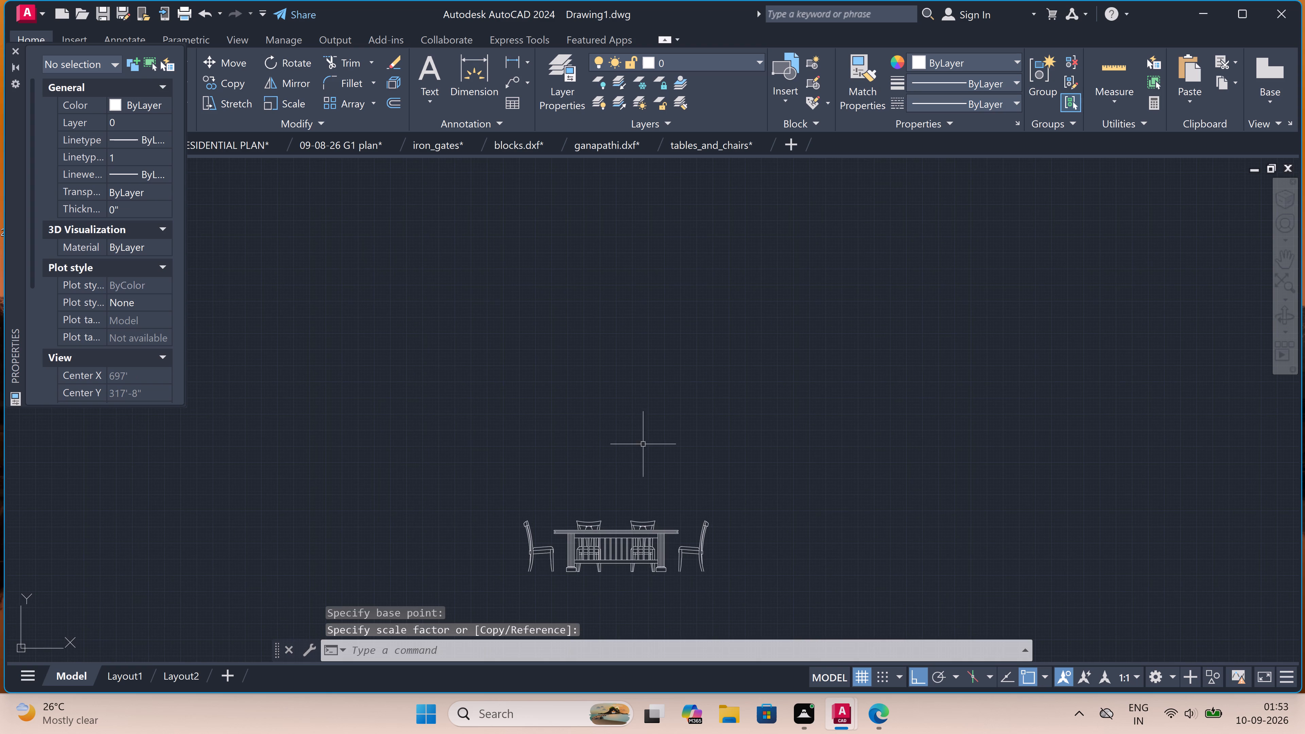
Move the scaled dining set, with ortho off, to the empty space just beside the SECTION - AA drawing.
scroll(650, 438, down, 2)
click(683, 431)
click(572, 511)
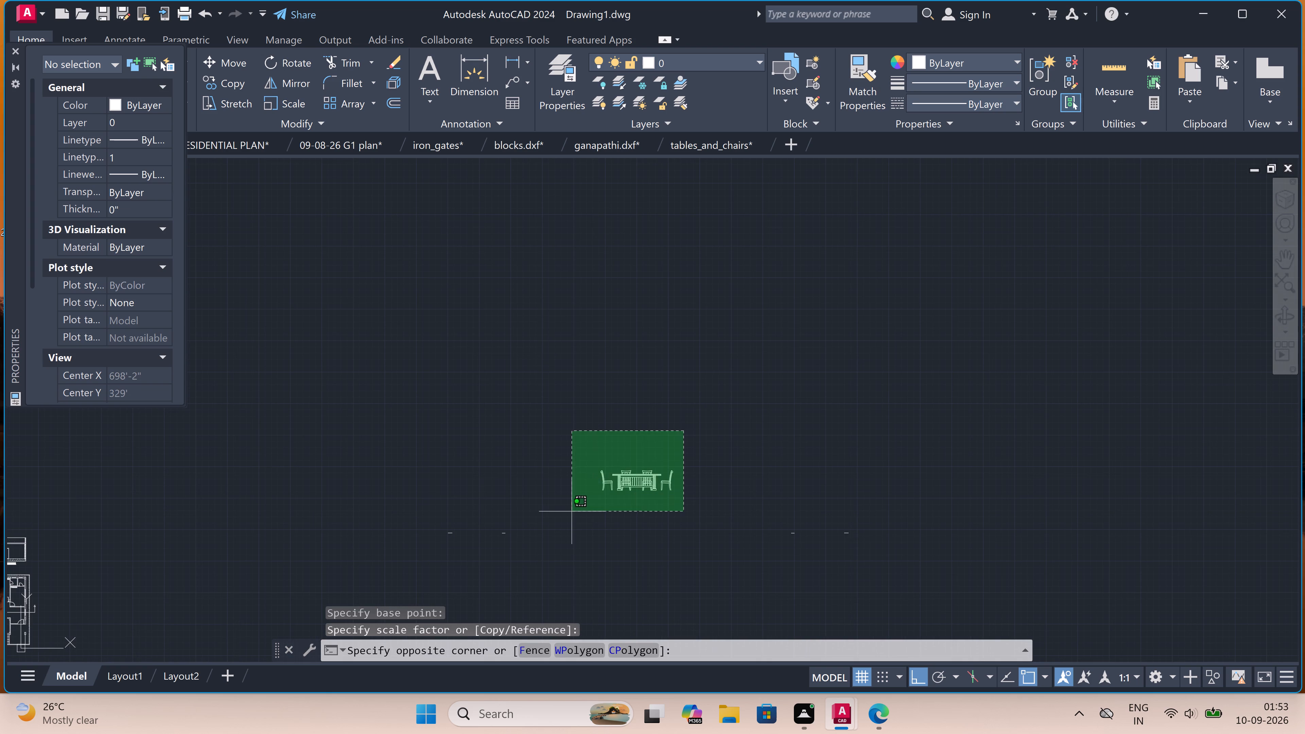
click(227, 53)
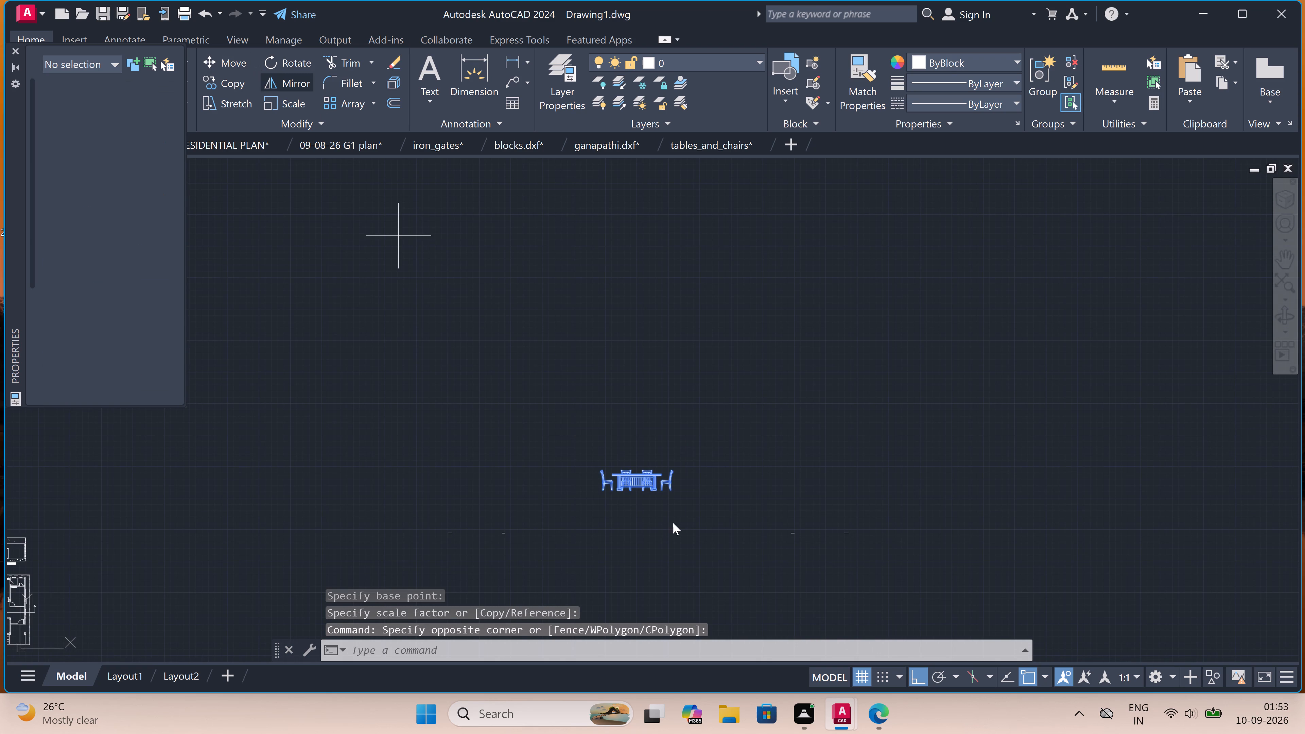
drag(634, 484, 494, 507)
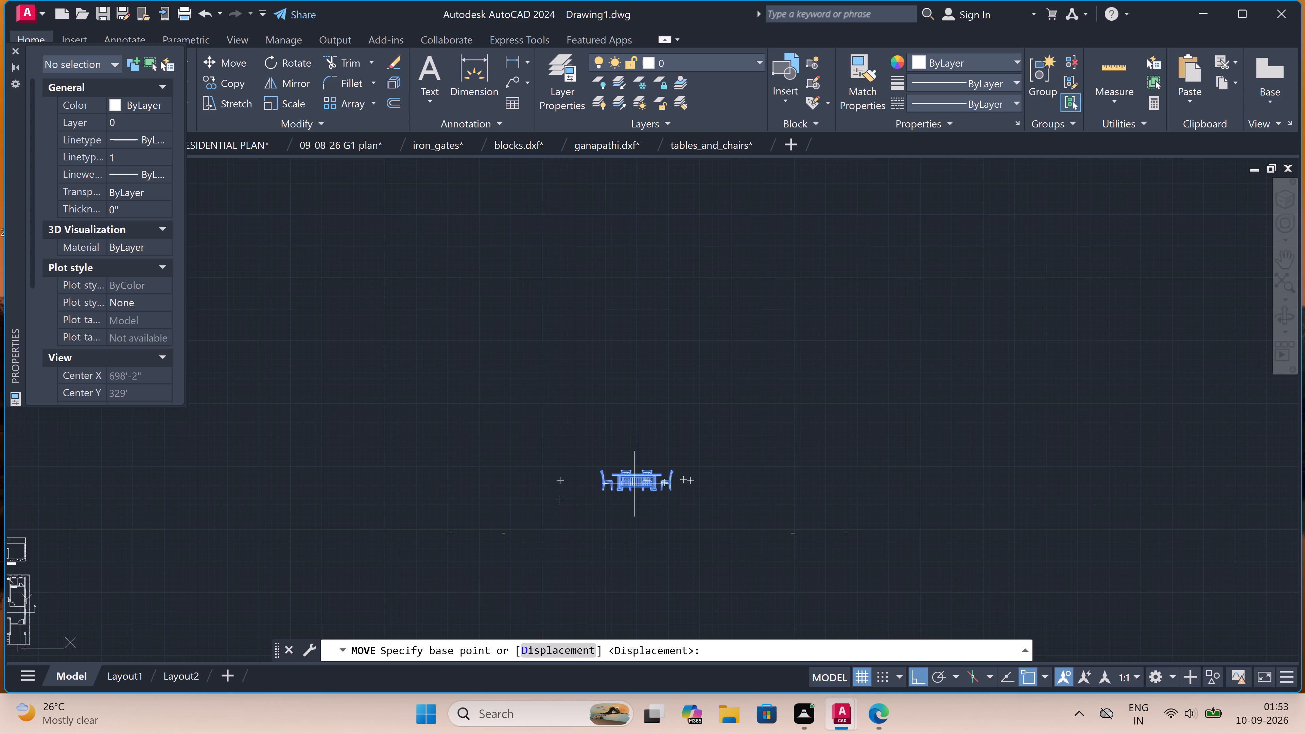
scroll(451, 455, down, 4)
key(F8)
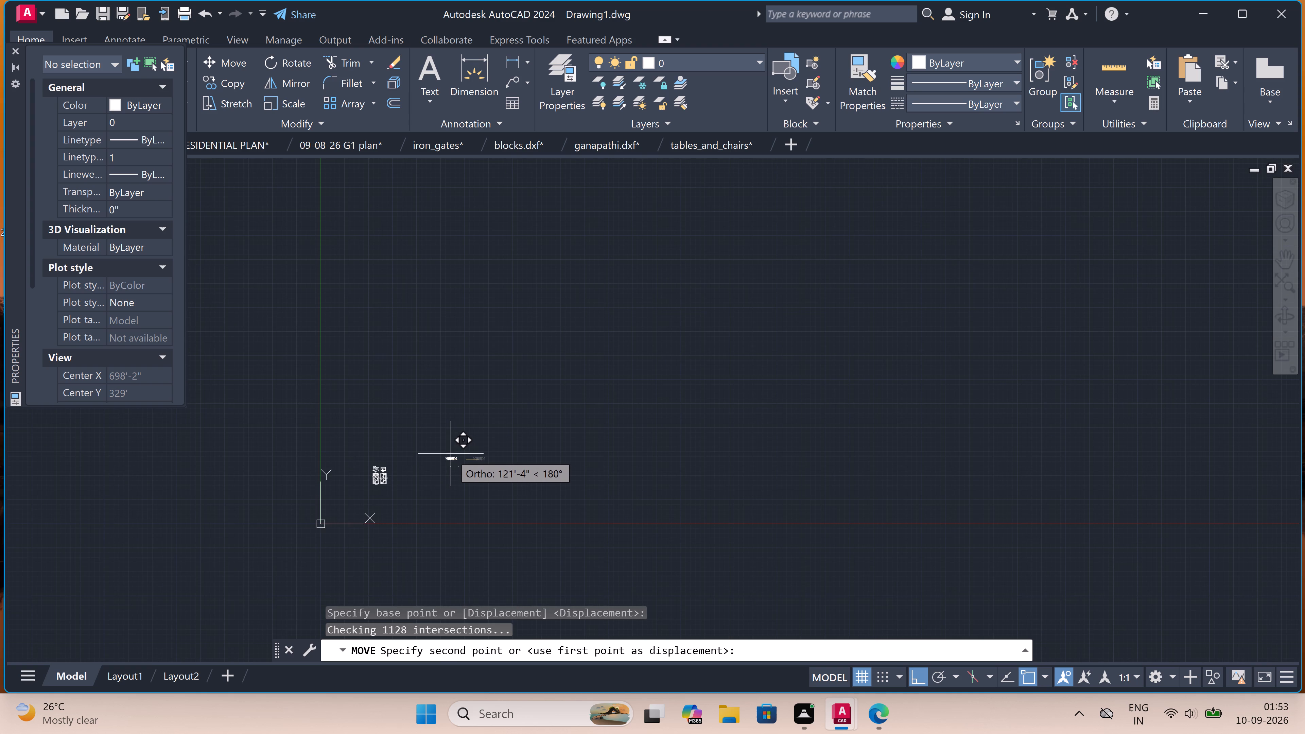
scroll(387, 458, up, 1)
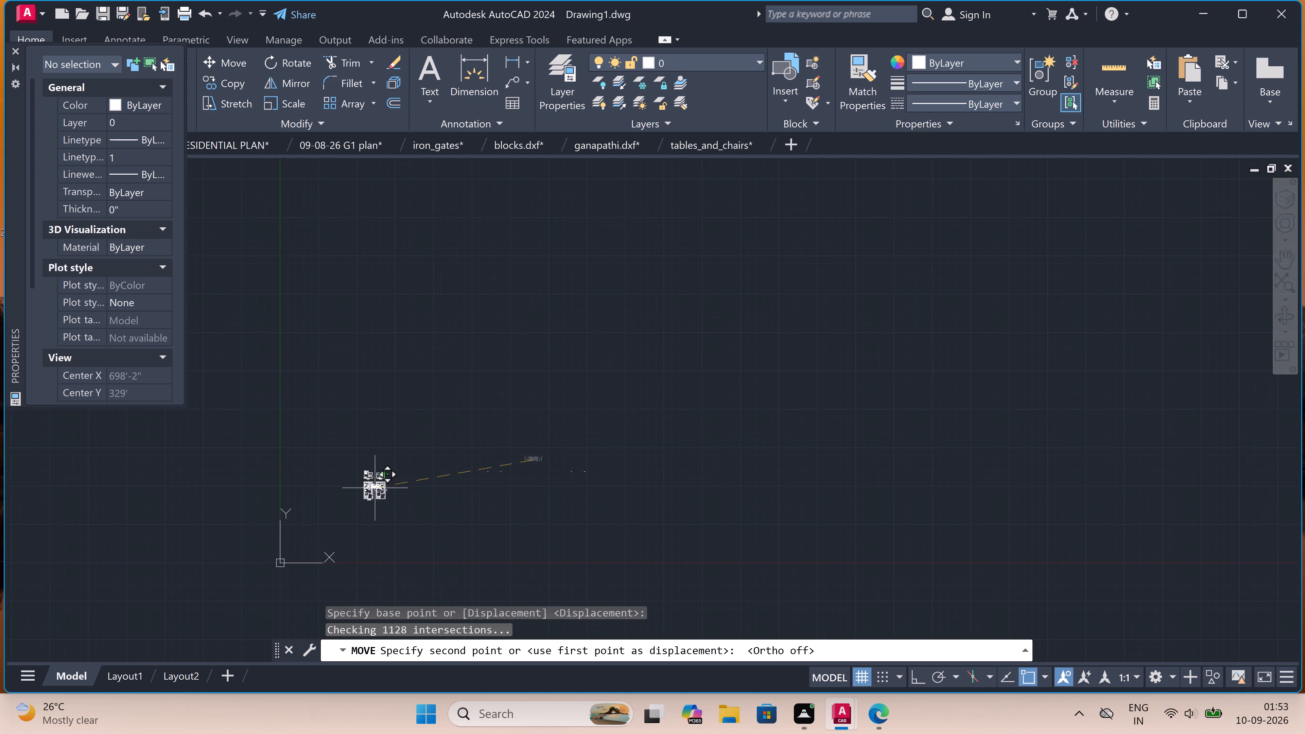
scroll(371, 495, up, 3)
scroll(403, 441, up, 3)
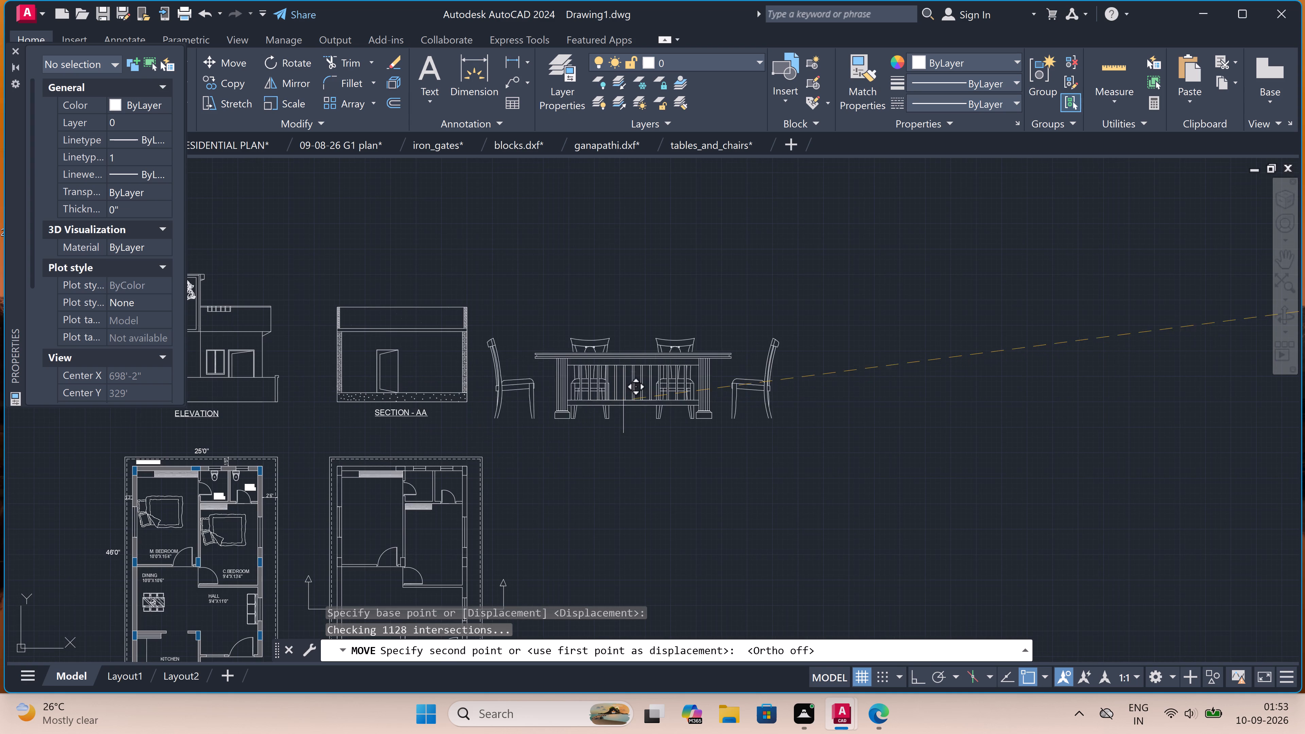
double_click(644, 400)
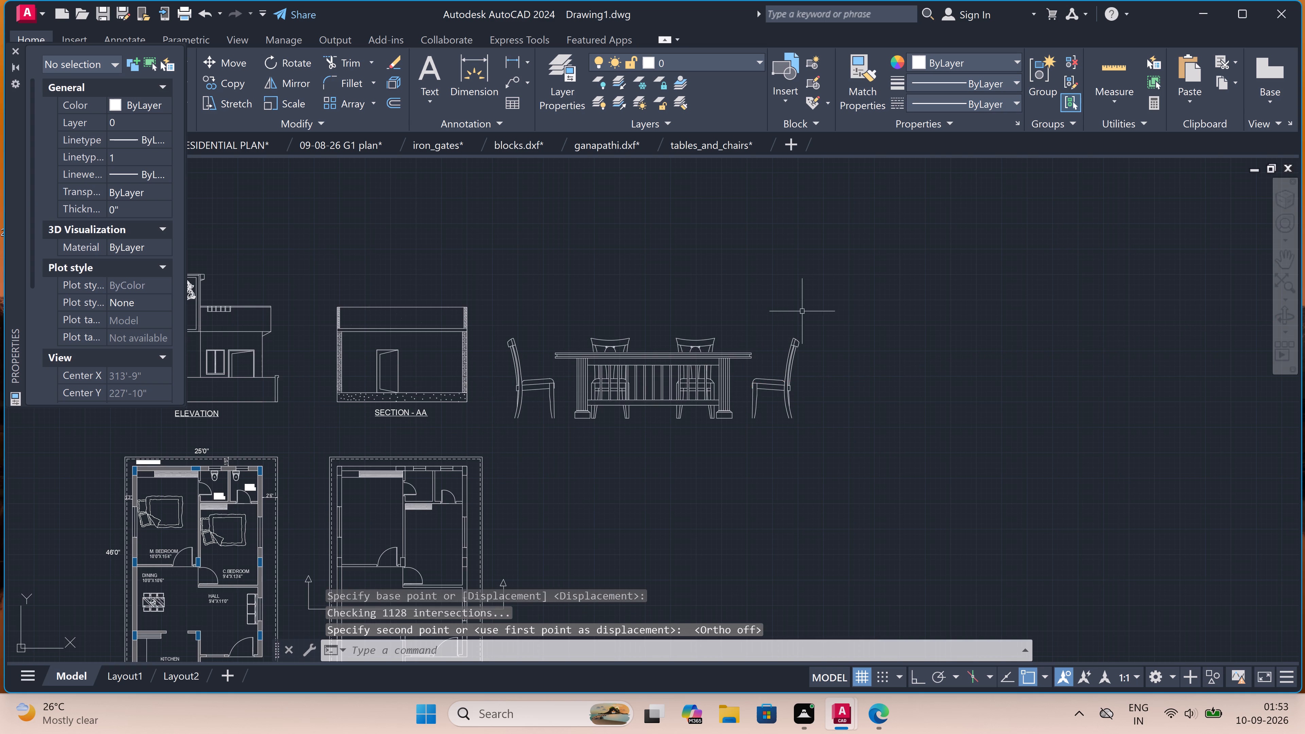
Scale the whole dining set beside SECTION - AA down freehand to roughly one-sixth size about the middle of the table.
drag(851, 286, 846, 302)
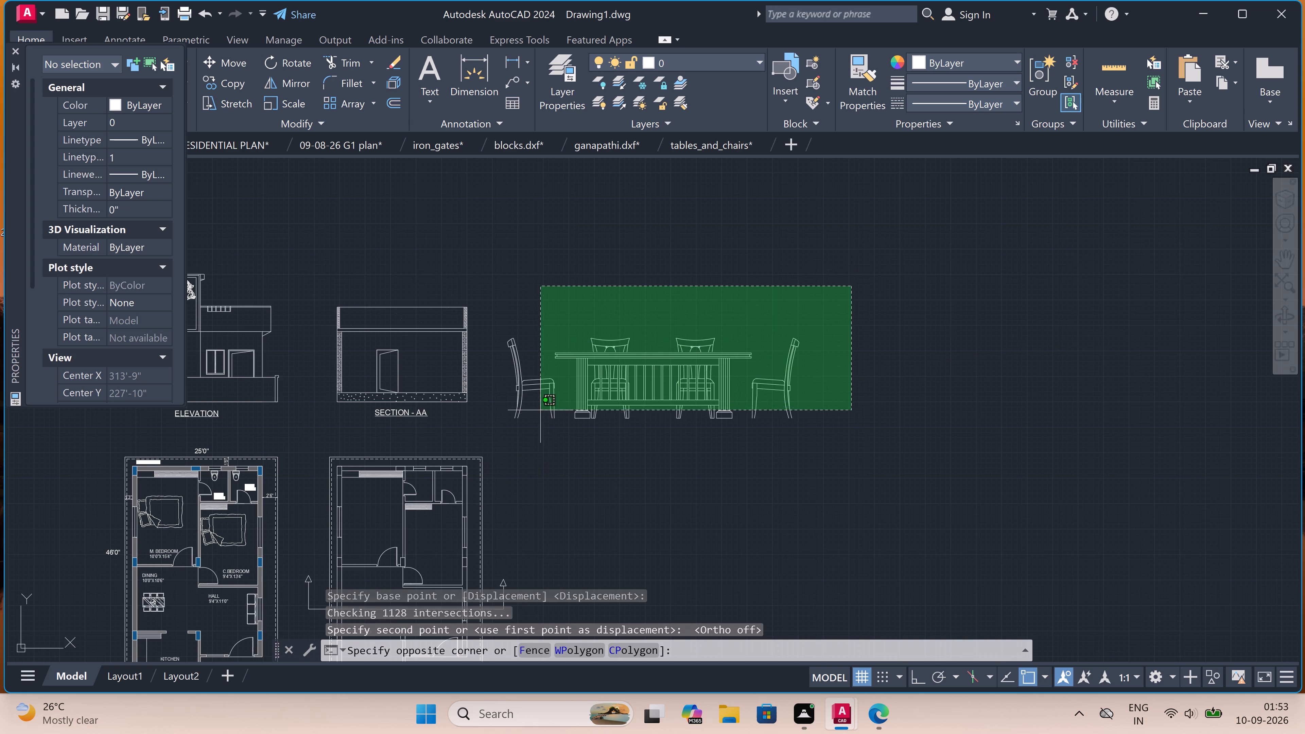
click(500, 427)
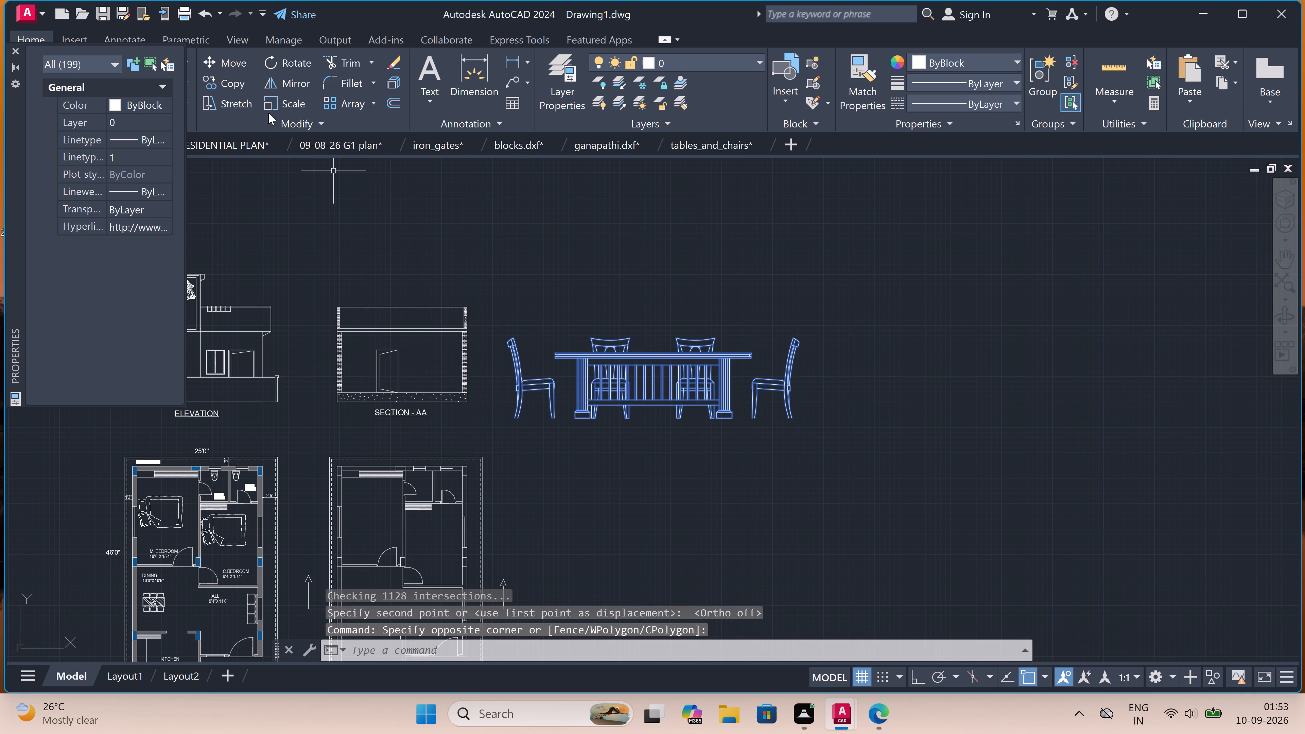
click(278, 99)
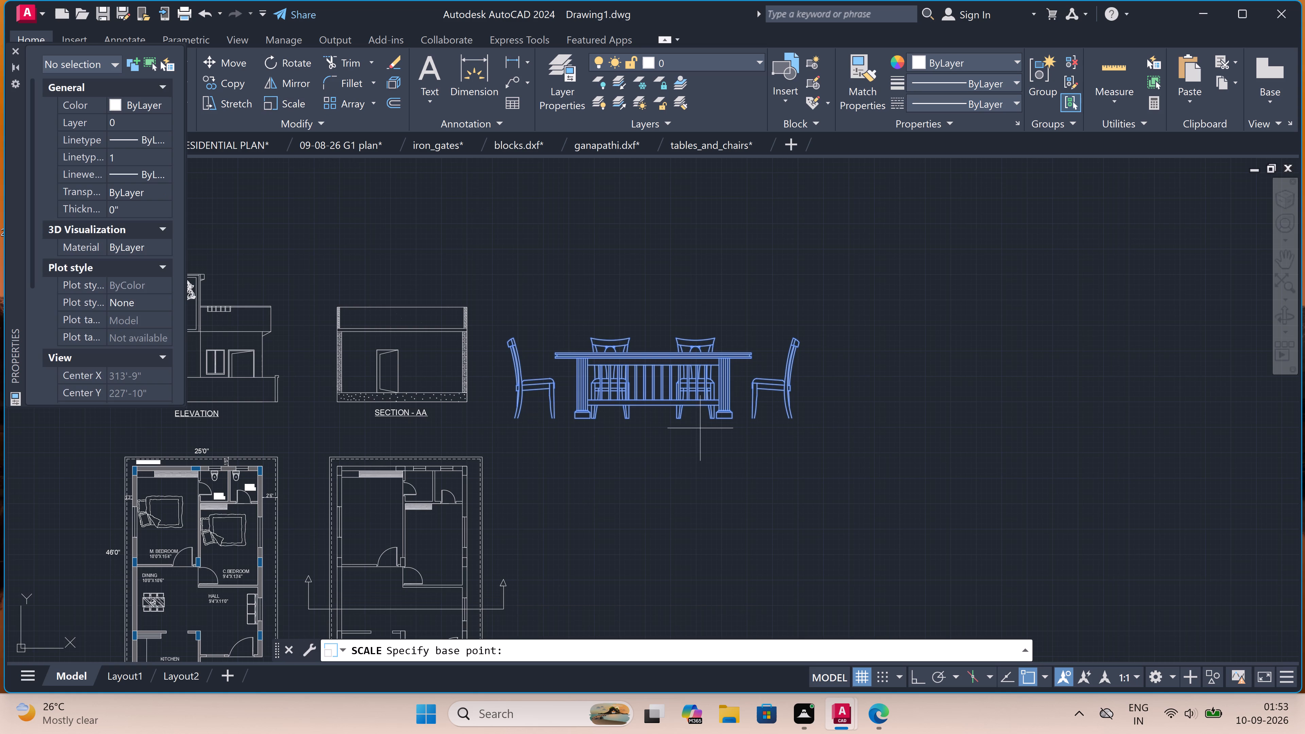
click(646, 379)
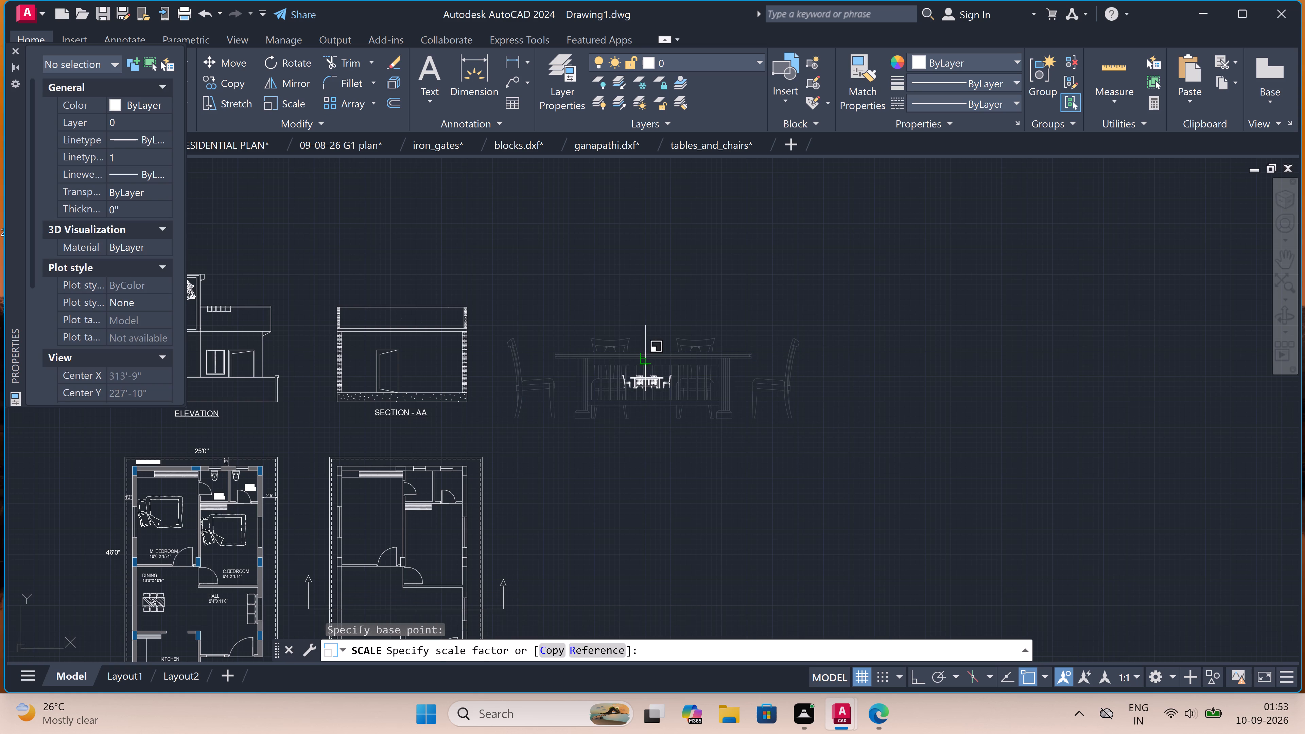
click(644, 355)
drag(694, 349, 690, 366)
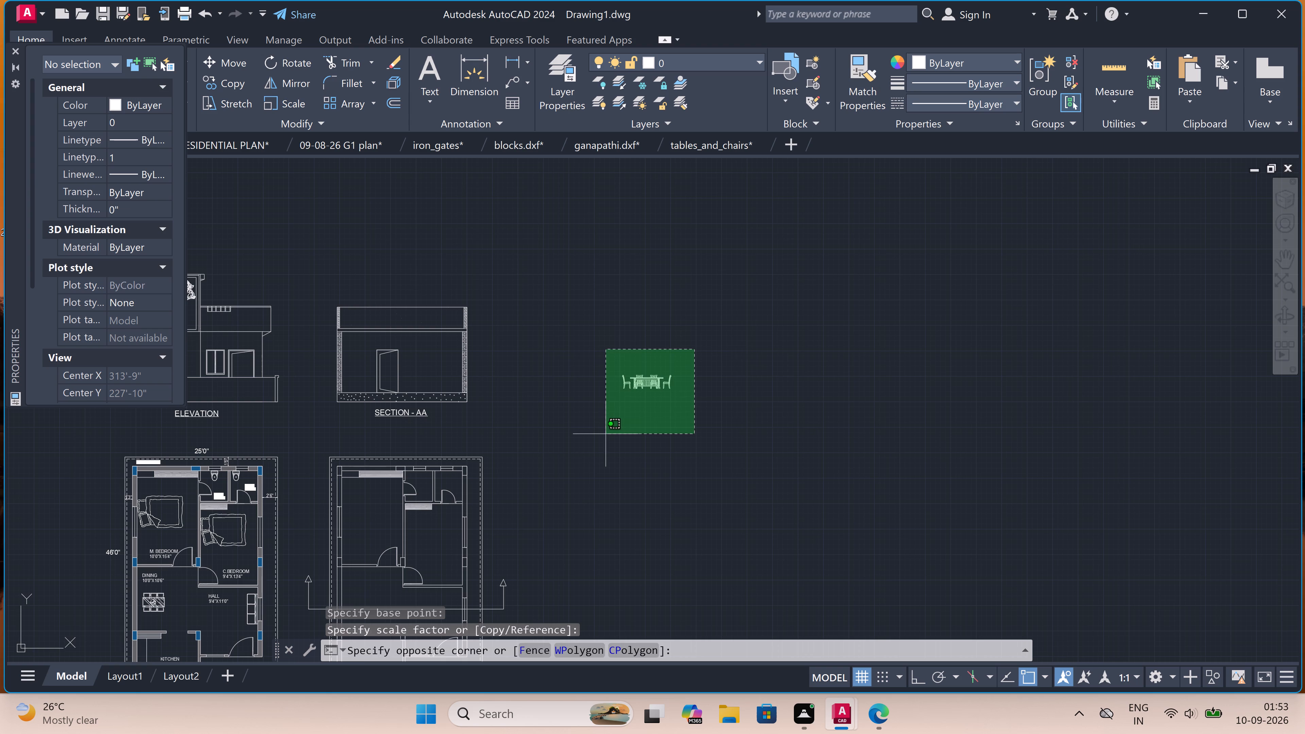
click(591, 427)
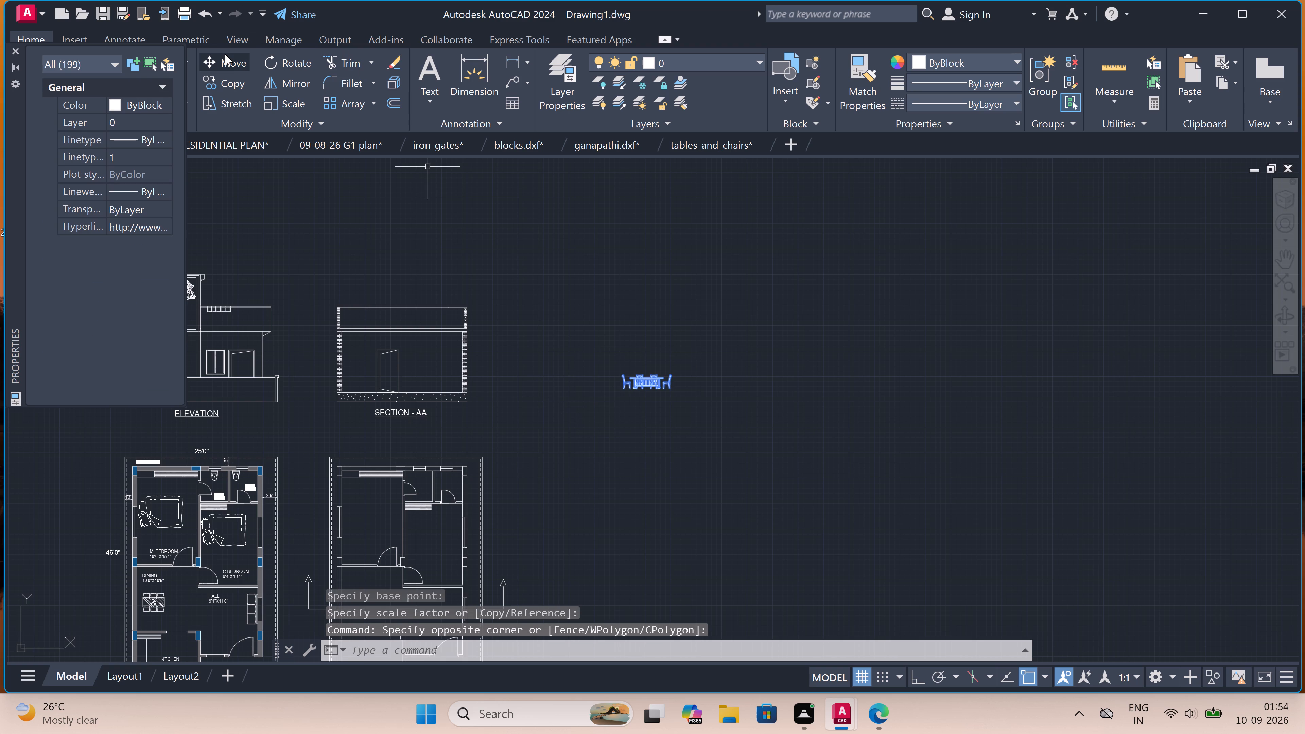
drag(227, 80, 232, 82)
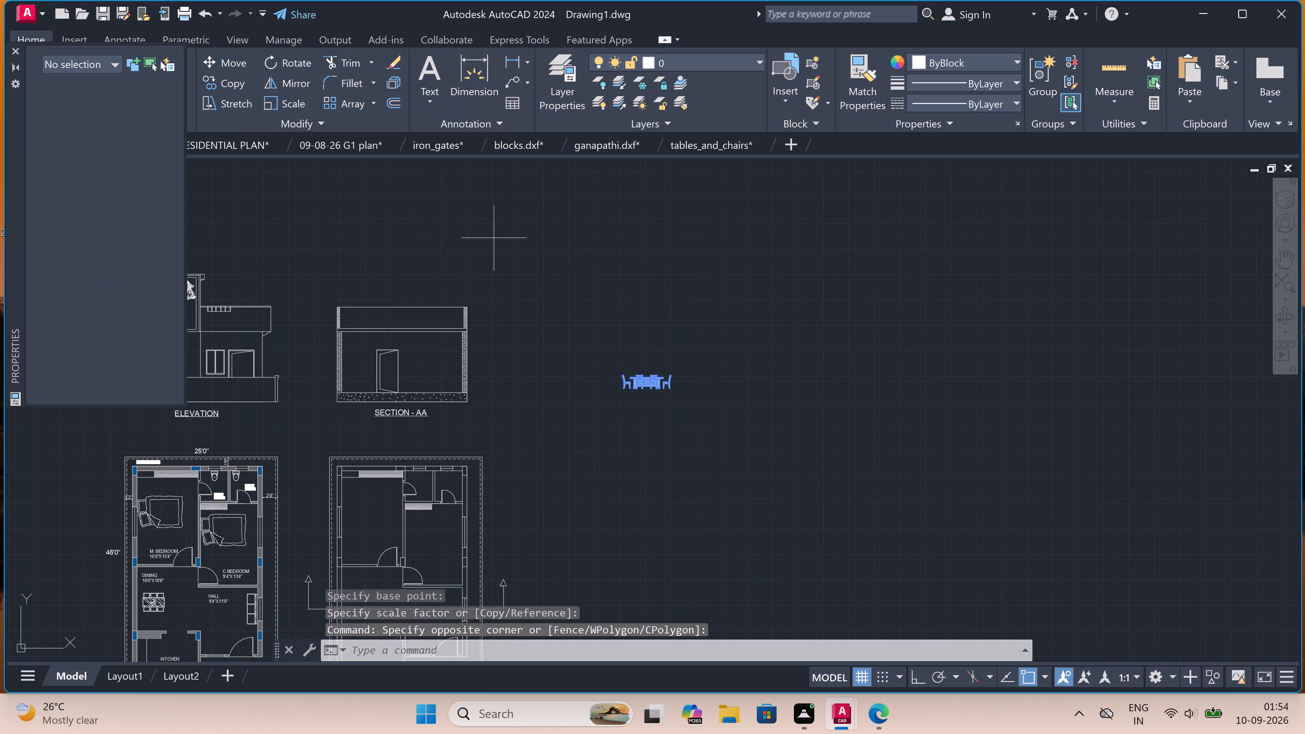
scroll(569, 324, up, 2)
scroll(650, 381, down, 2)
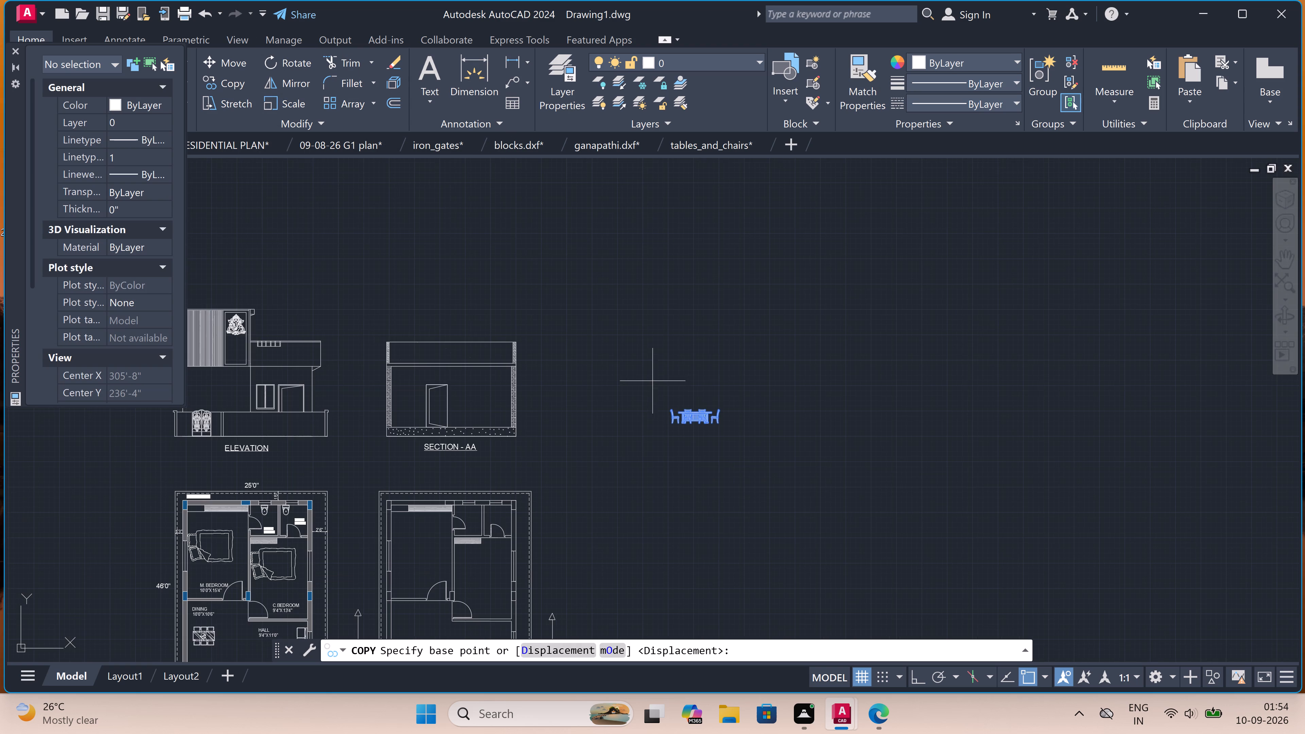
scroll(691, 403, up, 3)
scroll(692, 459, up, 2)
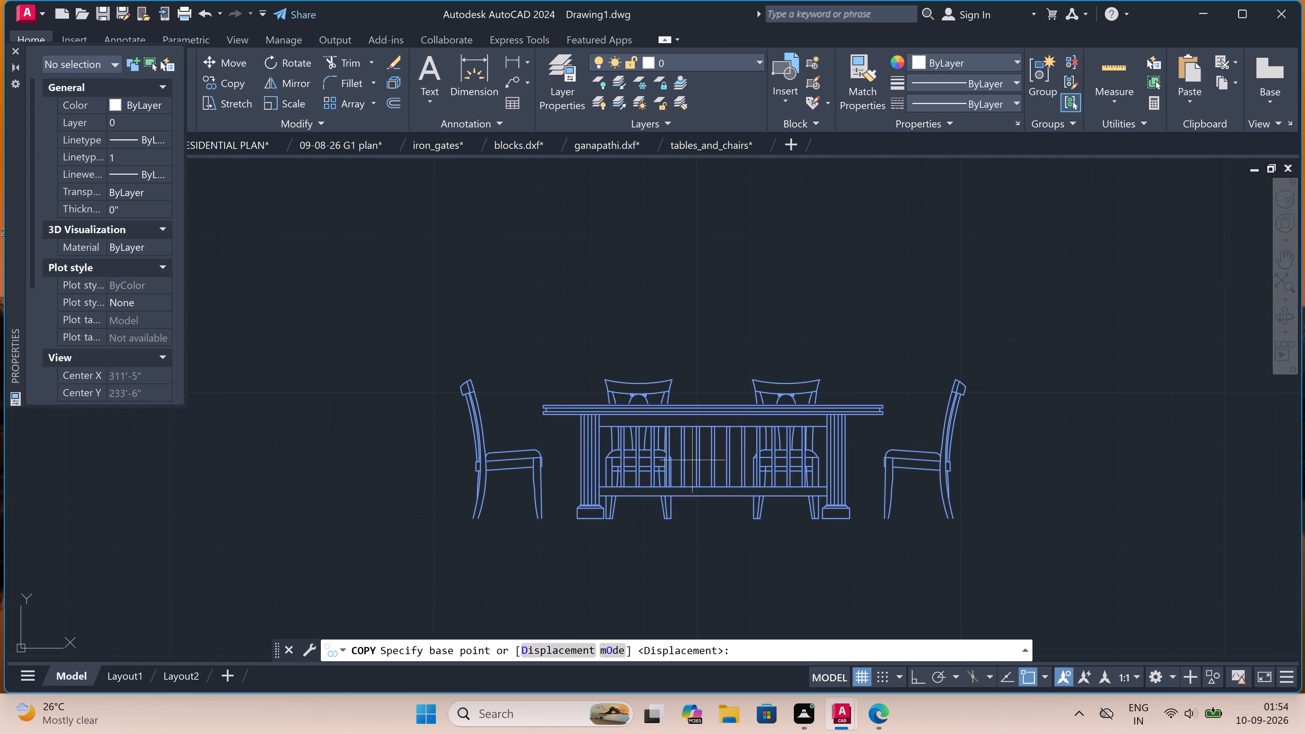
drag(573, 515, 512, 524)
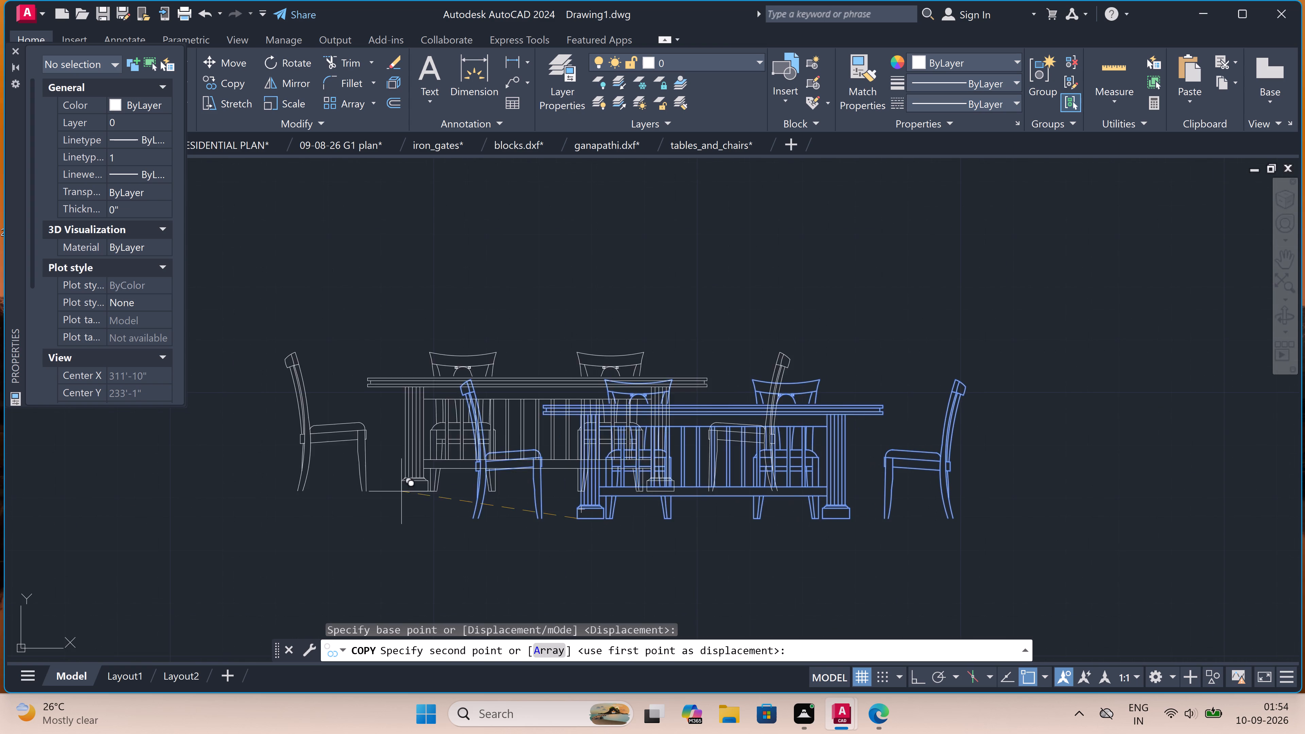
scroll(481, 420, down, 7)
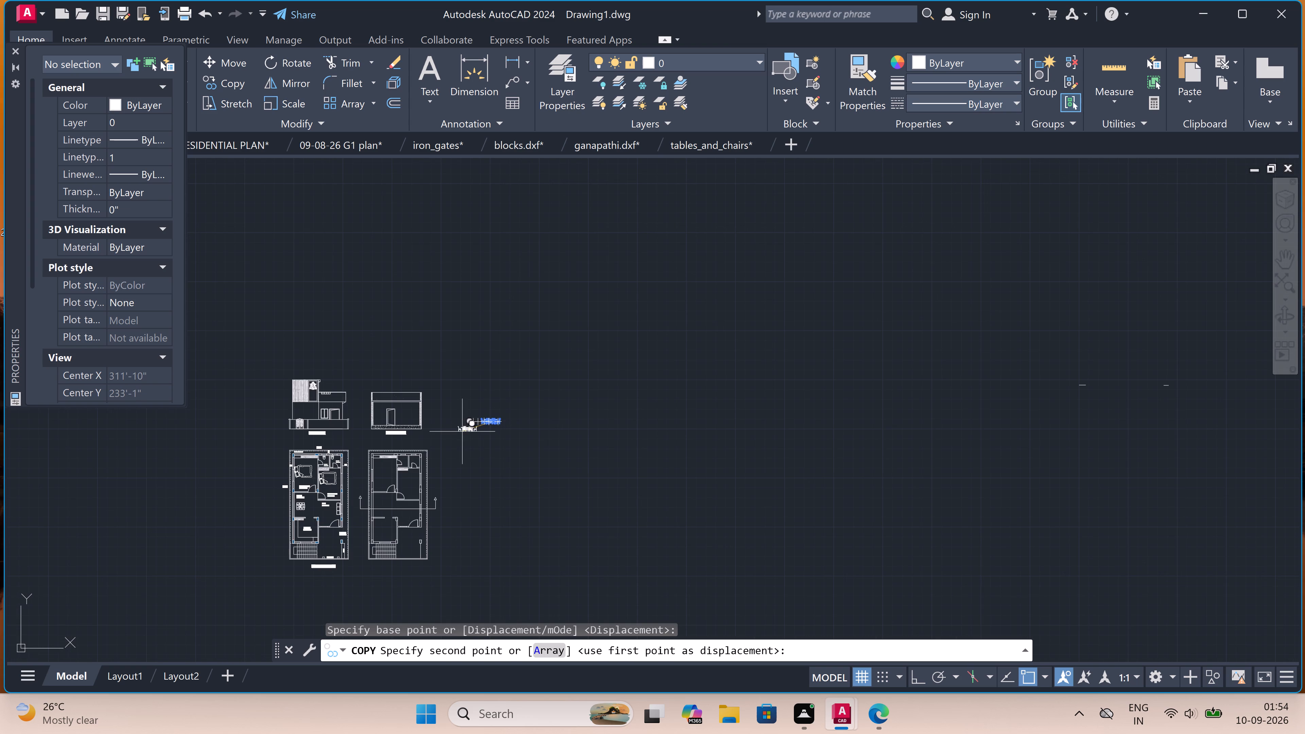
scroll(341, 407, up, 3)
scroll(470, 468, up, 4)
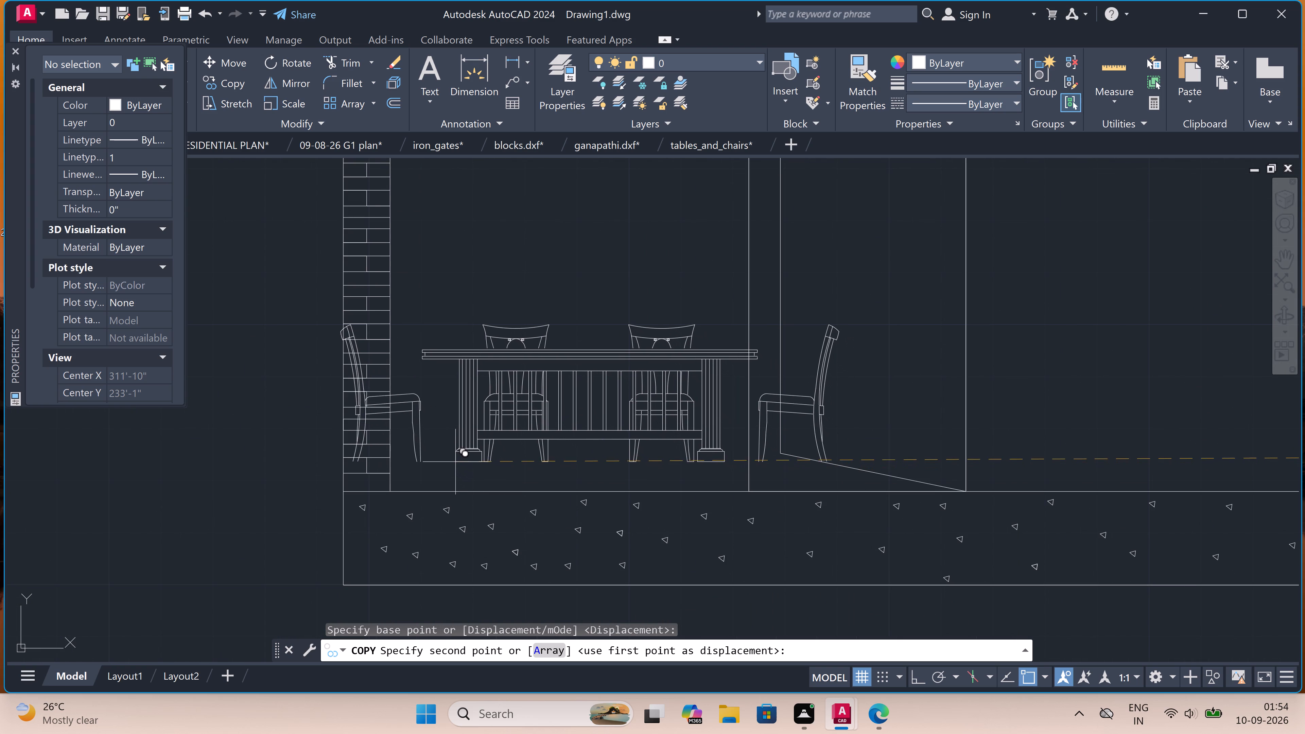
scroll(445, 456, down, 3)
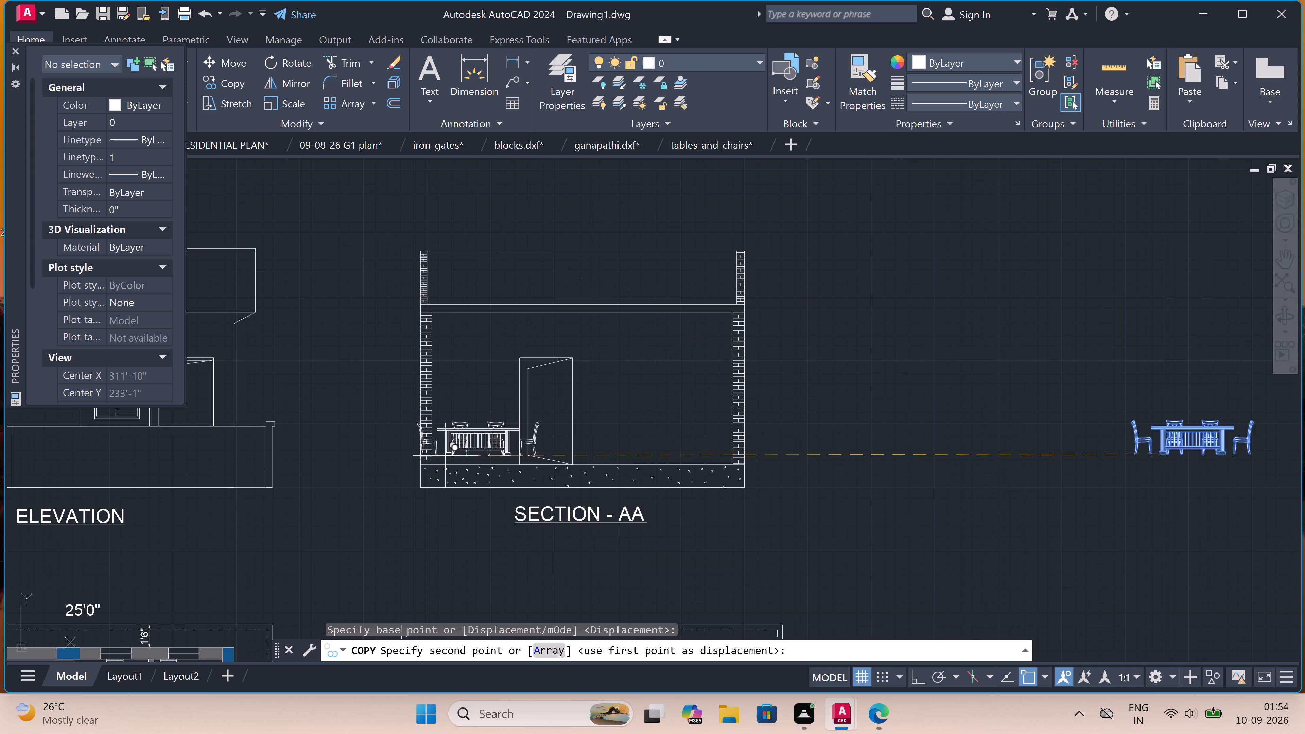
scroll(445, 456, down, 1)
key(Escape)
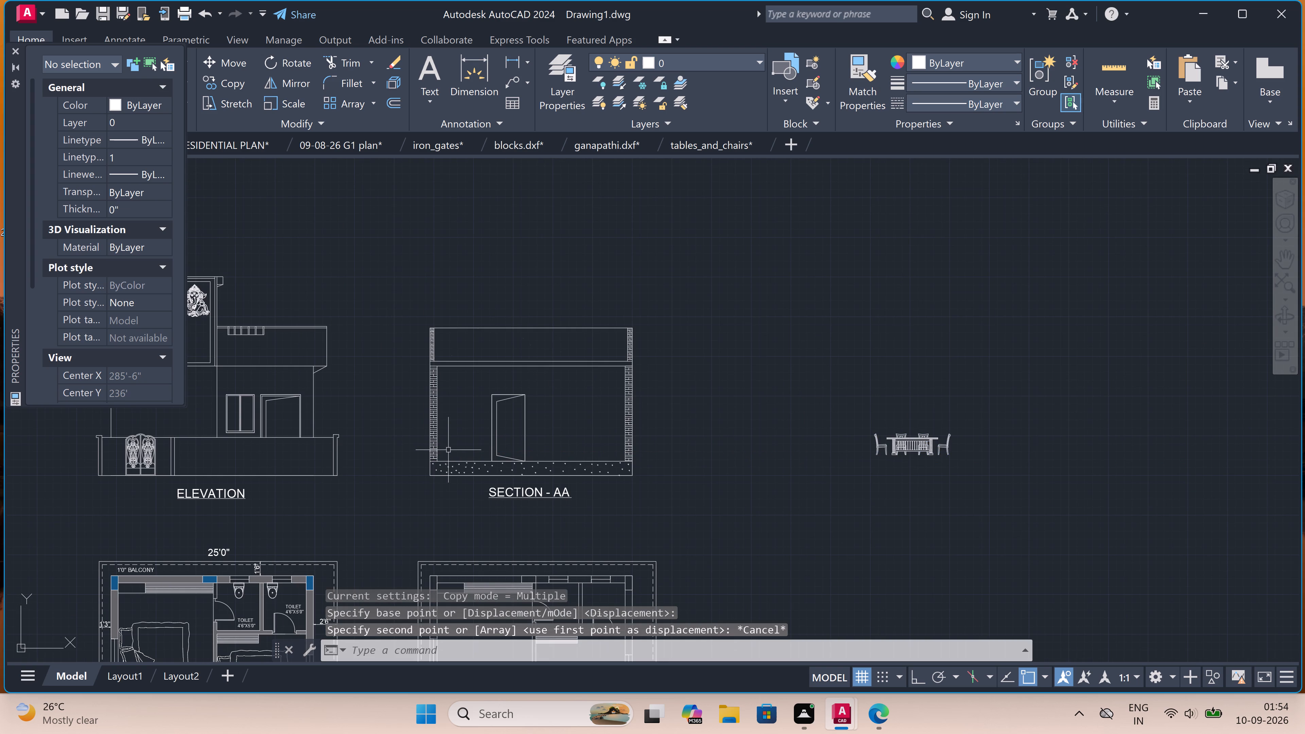
Scale the dining table and chairs down again freehand to roughly half size, using a base point on the tabletop.
scroll(508, 442, down, 2)
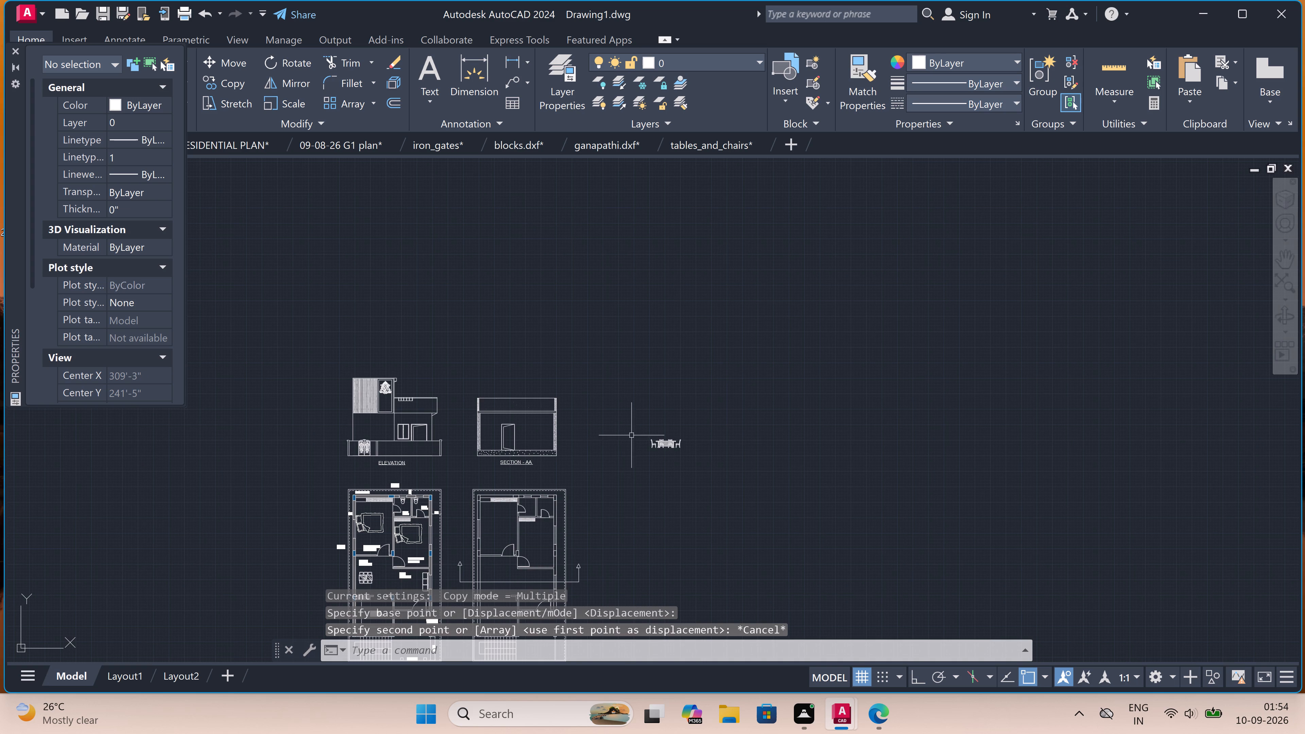
scroll(656, 441, up, 4)
scroll(701, 459, up, 3)
scroll(702, 459, down, 4)
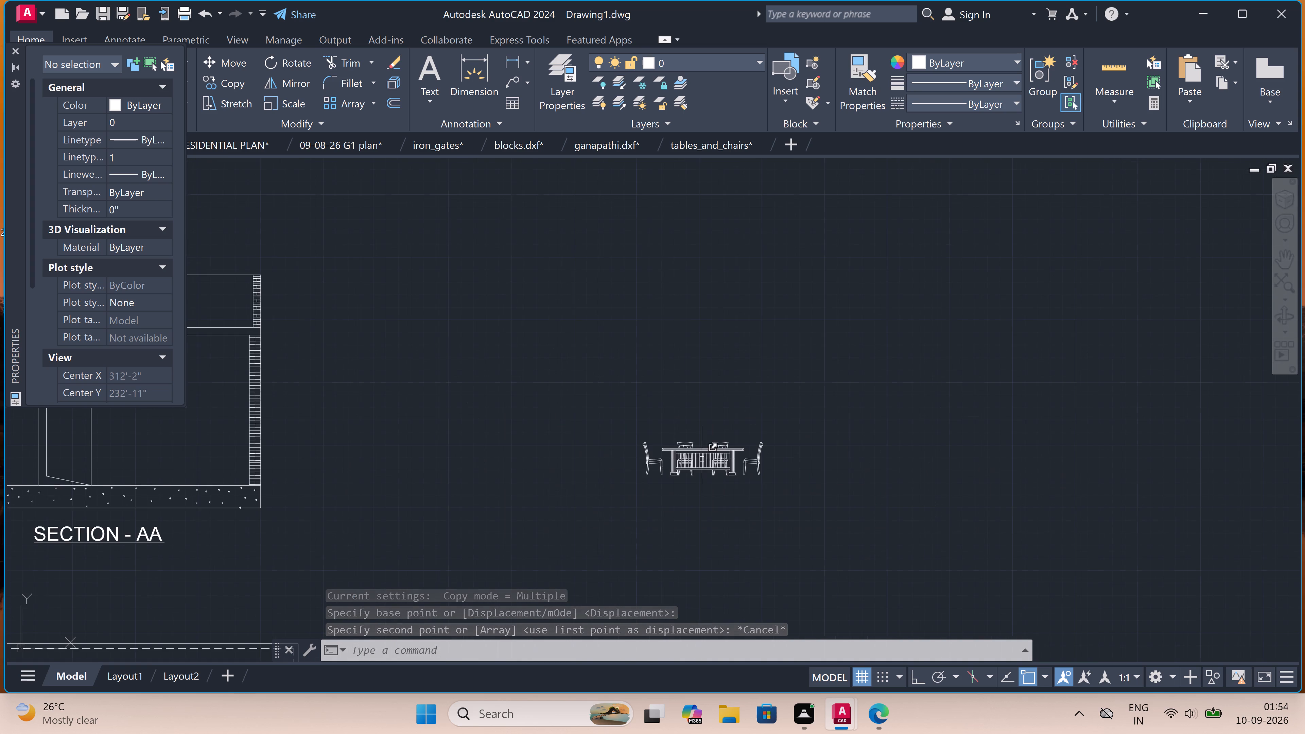
scroll(781, 487, up, 4)
scroll(778, 480, down, 1)
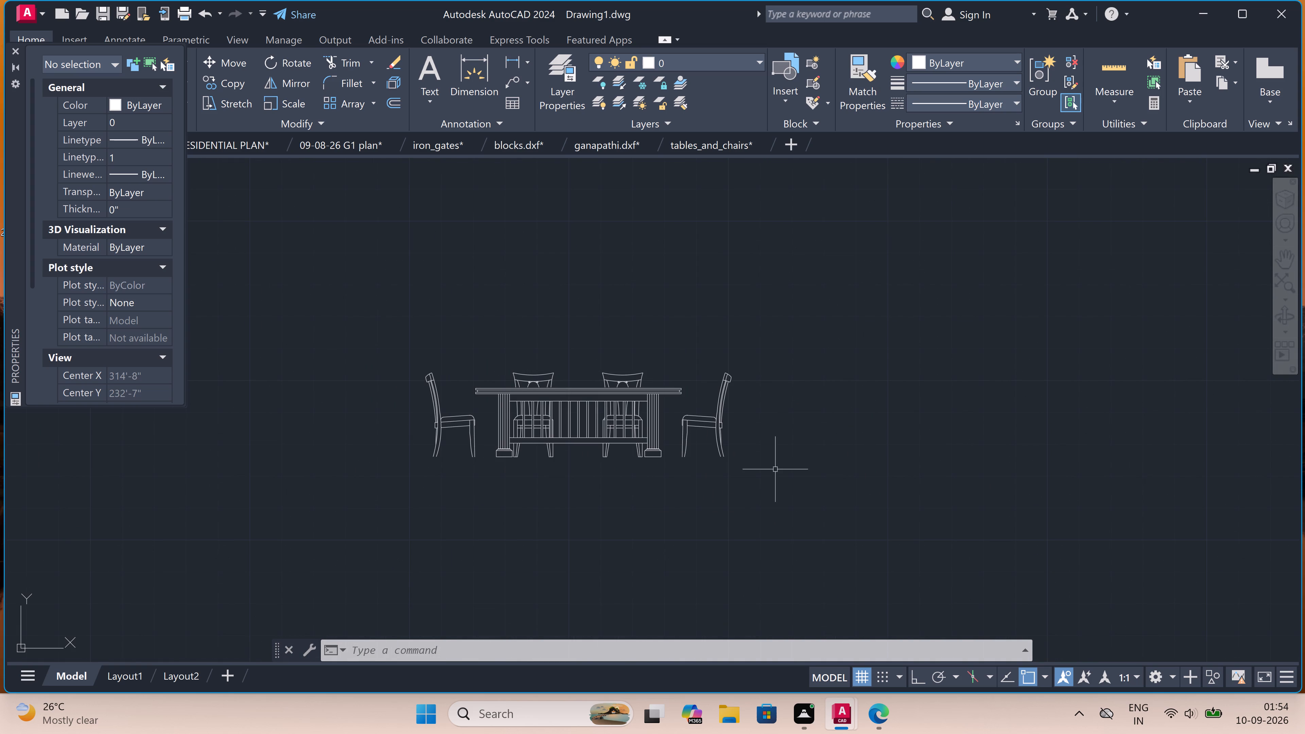
drag(769, 349, 765, 356)
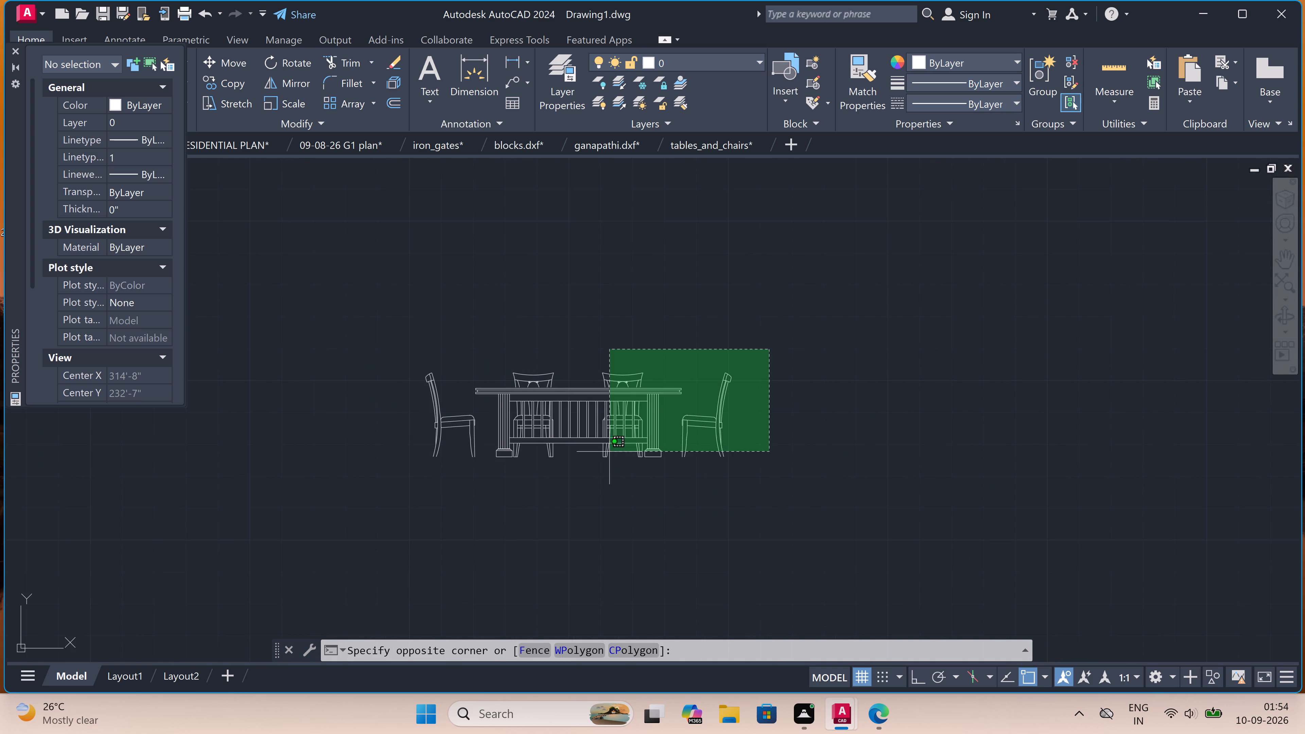
click(259, 526)
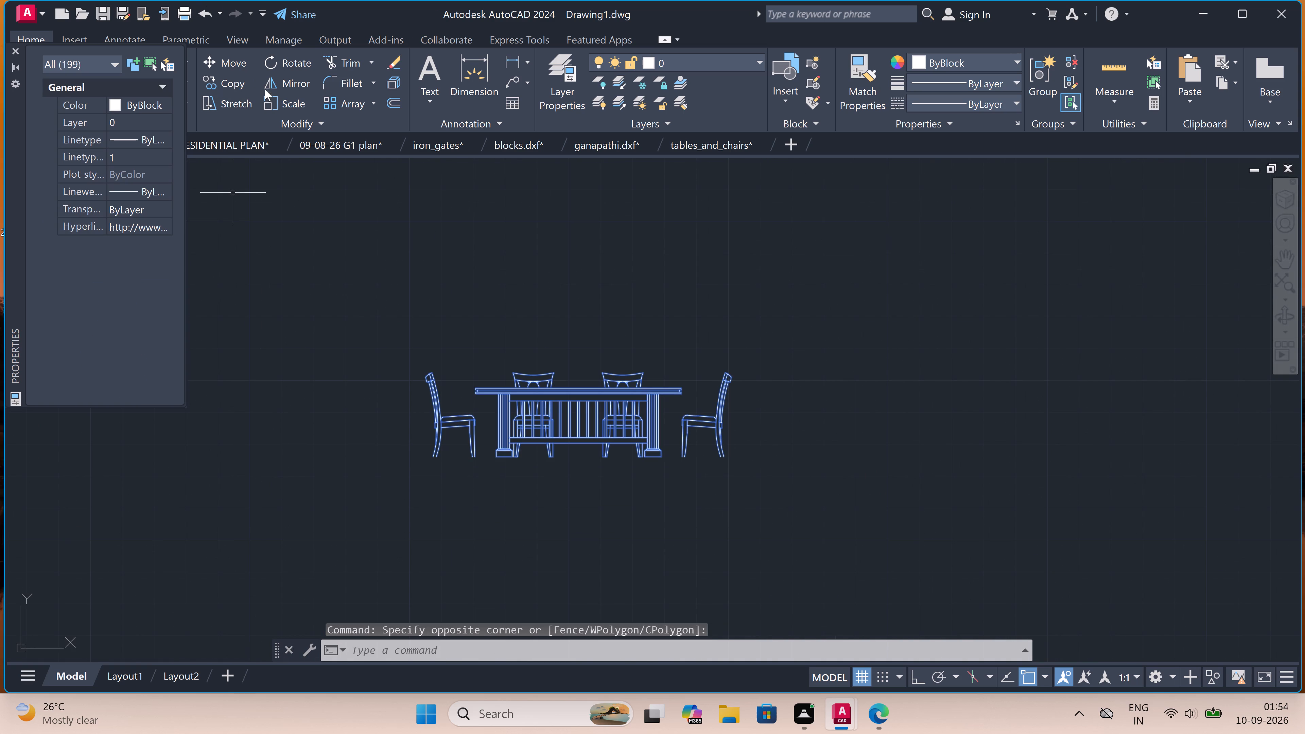
click(280, 101)
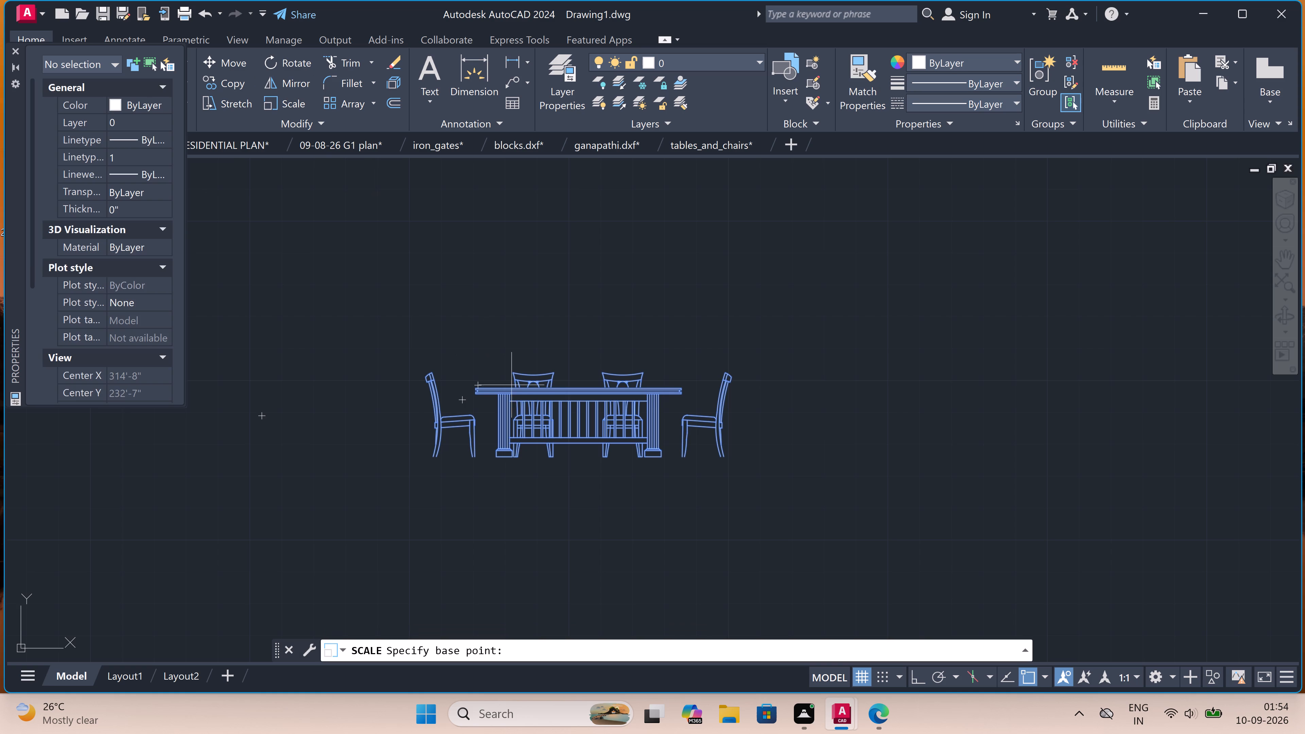
click(527, 396)
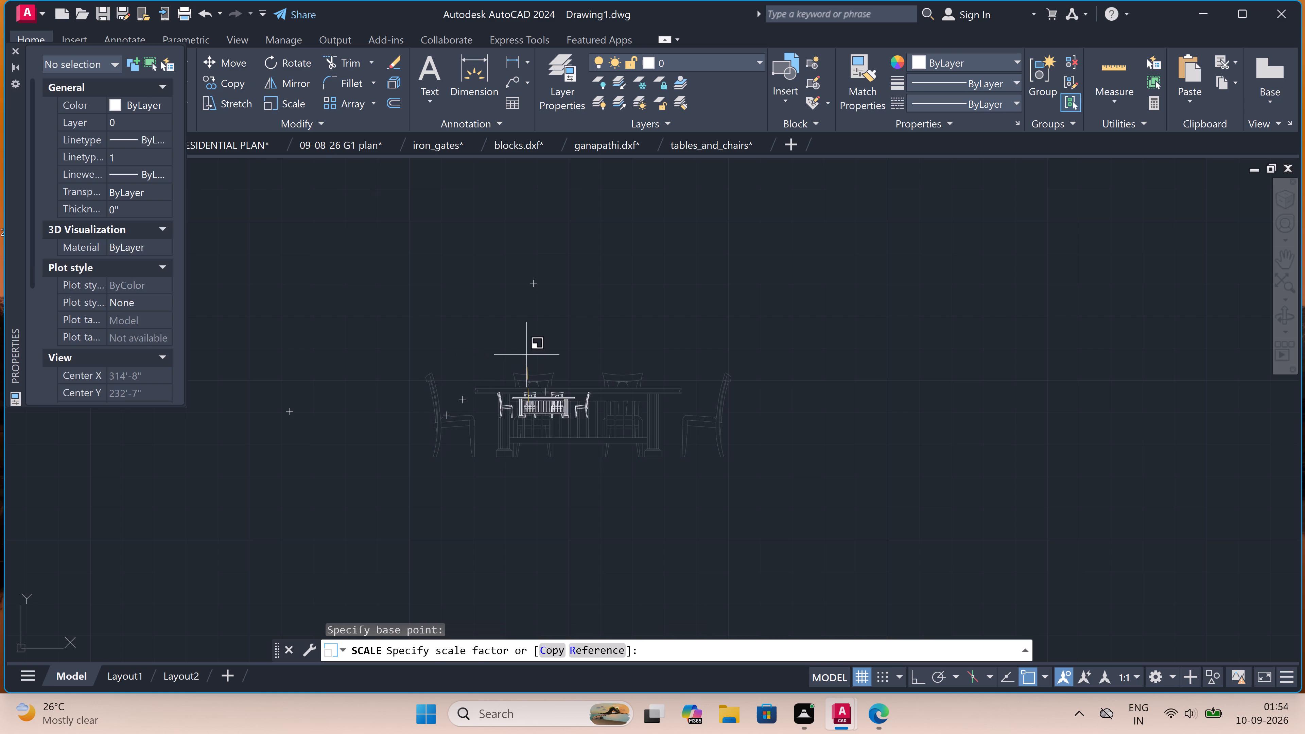
click(527, 317)
Move the reduced dining set into SECTION - AA, between the brick wall and the door, just above the floor line.
drag(691, 325, 667, 356)
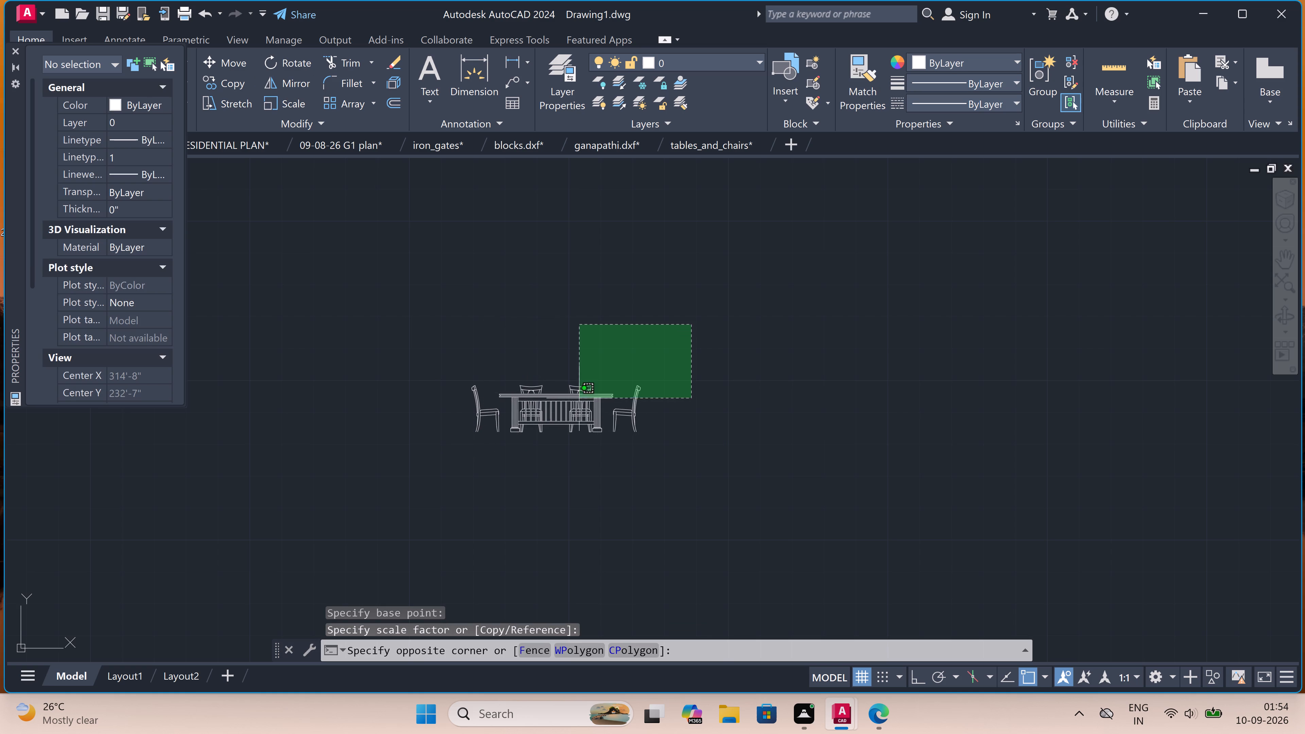
click(270, 500)
click(221, 54)
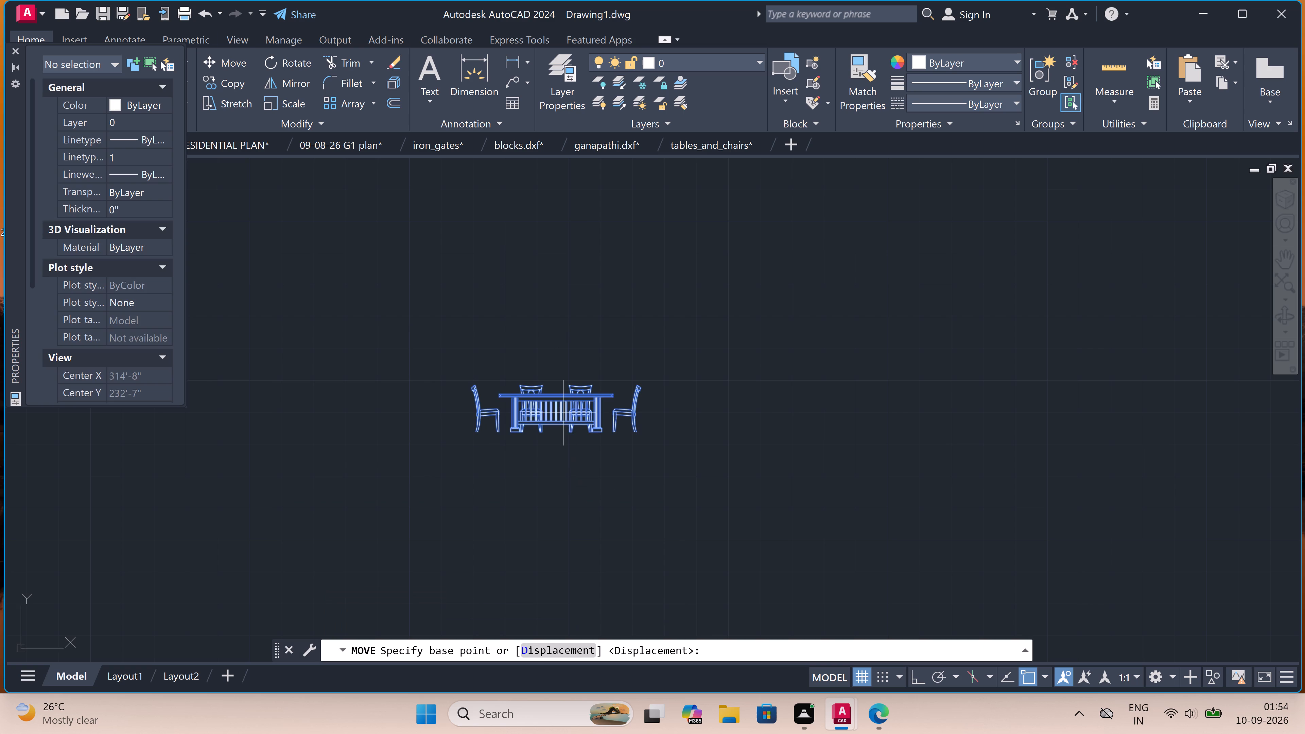
drag(563, 410, 506, 427)
scroll(542, 331, down, 7)
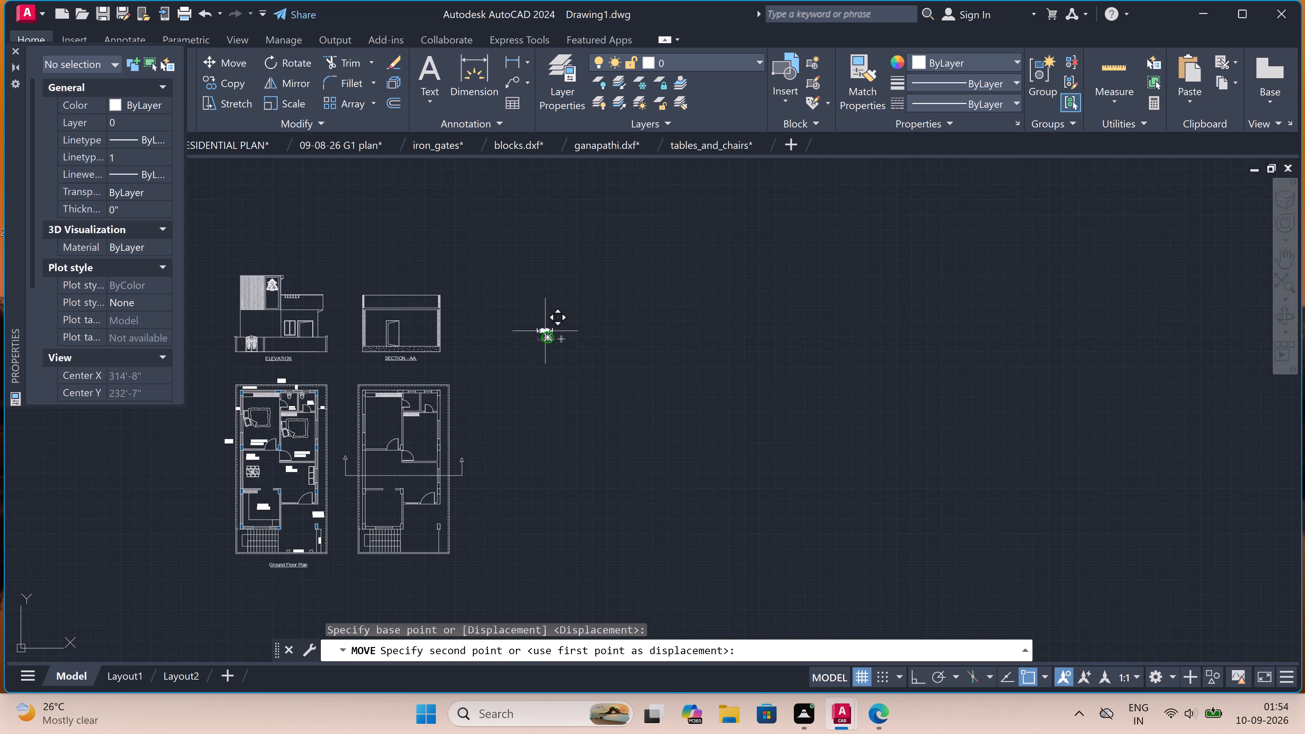
scroll(421, 338, up, 4)
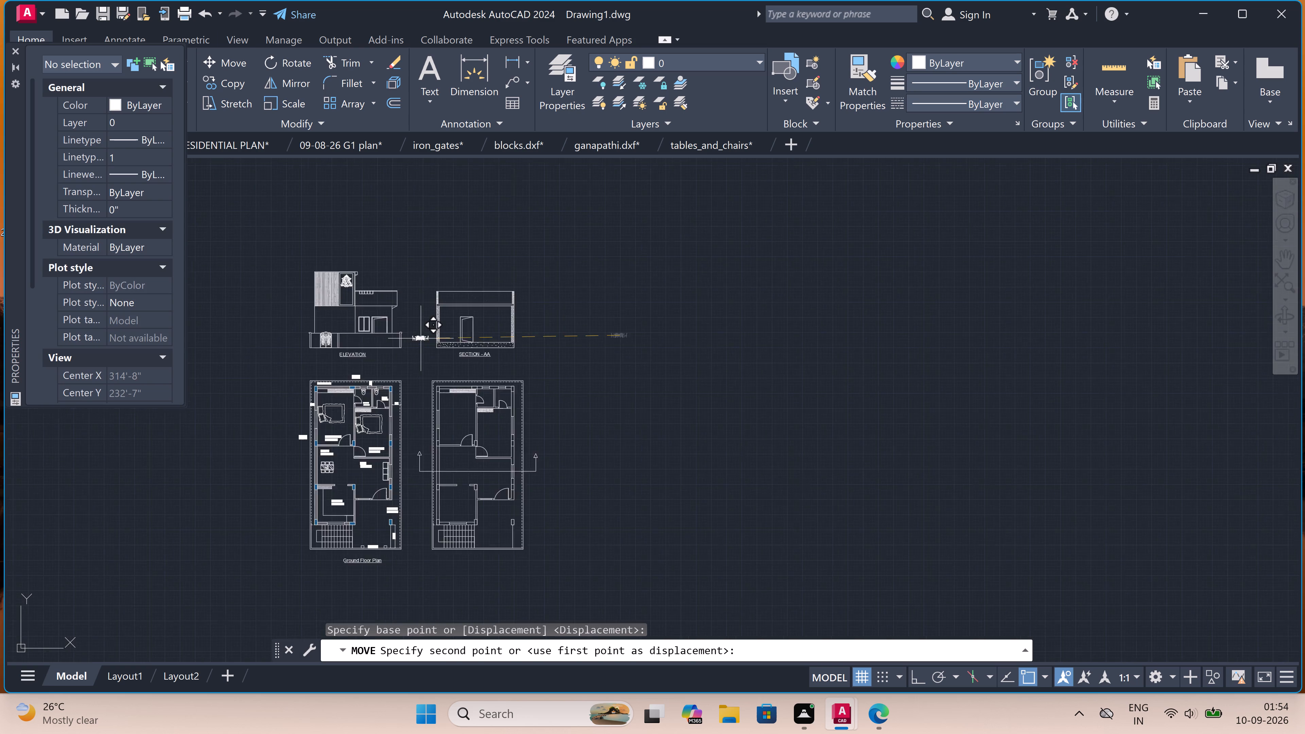
scroll(534, 329, up, 3)
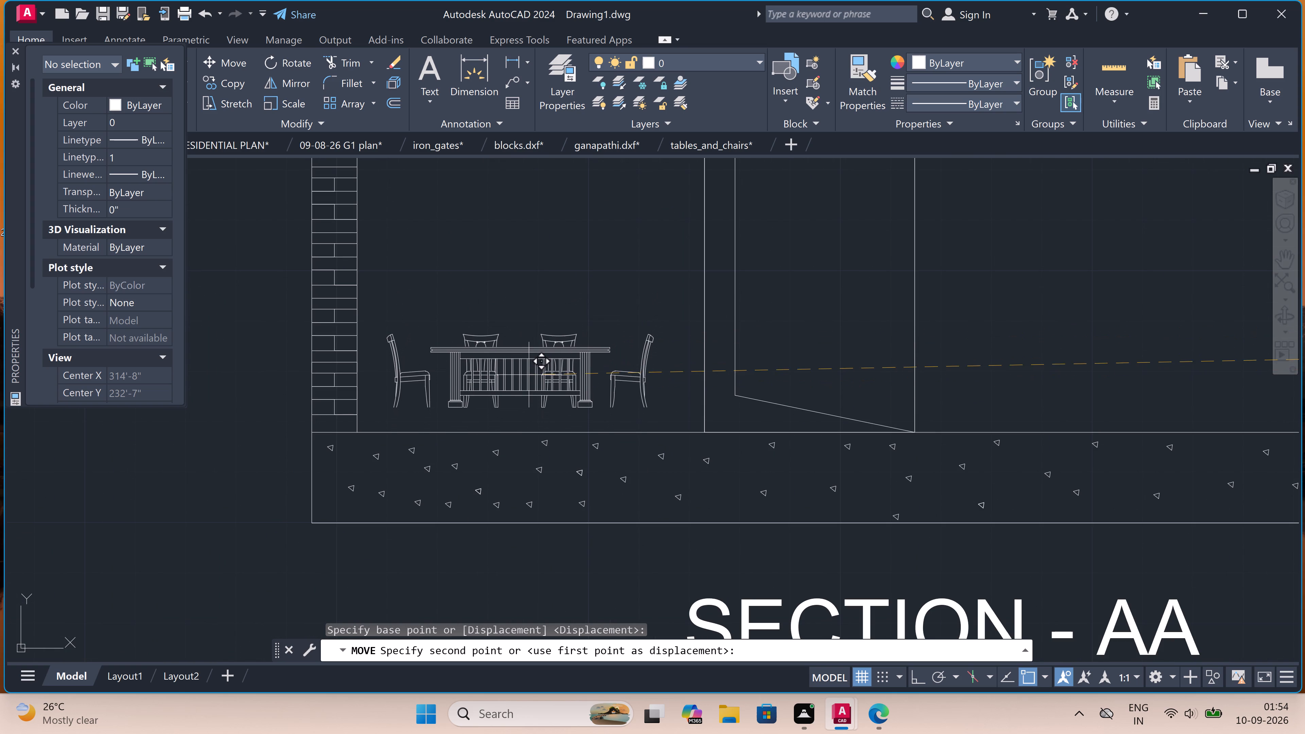
click(537, 349)
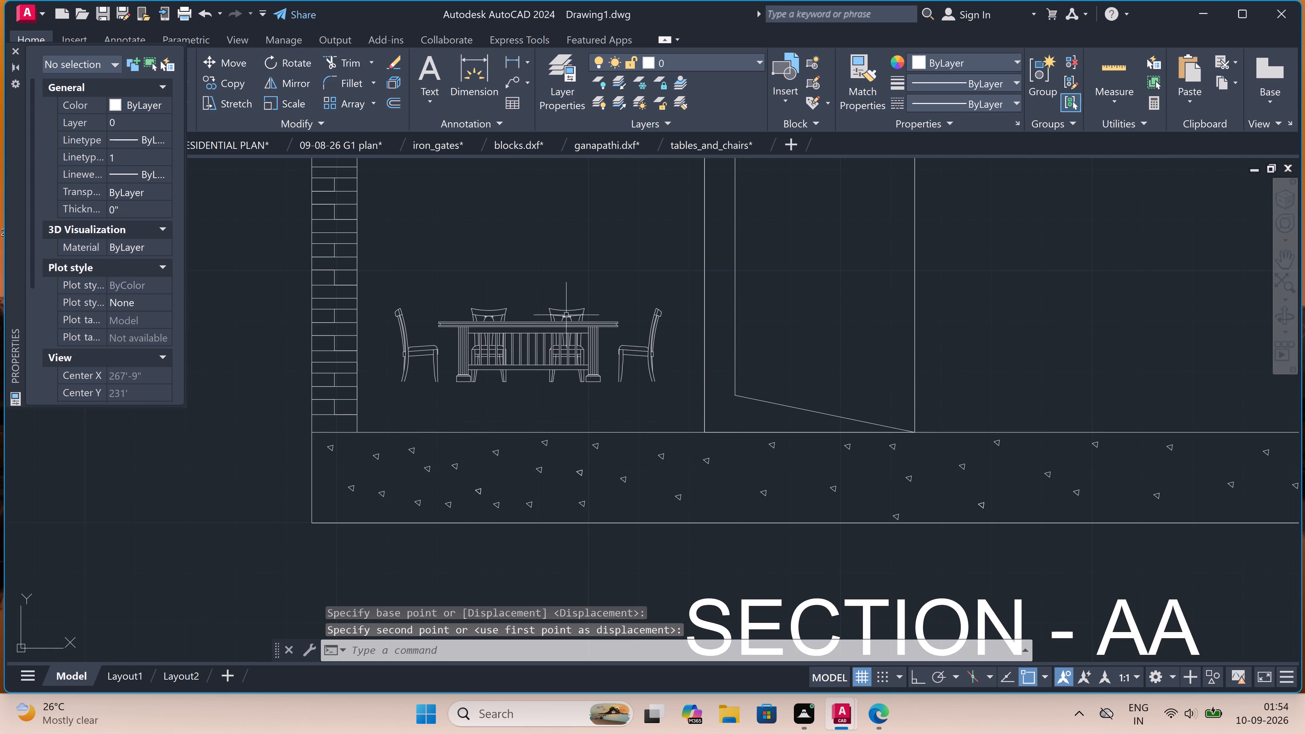
Scale the dining set inside SECTION - AA up slightly freehand about the tabletop, so it nearly spans from brick wall to door.
drag(684, 287, 675, 318)
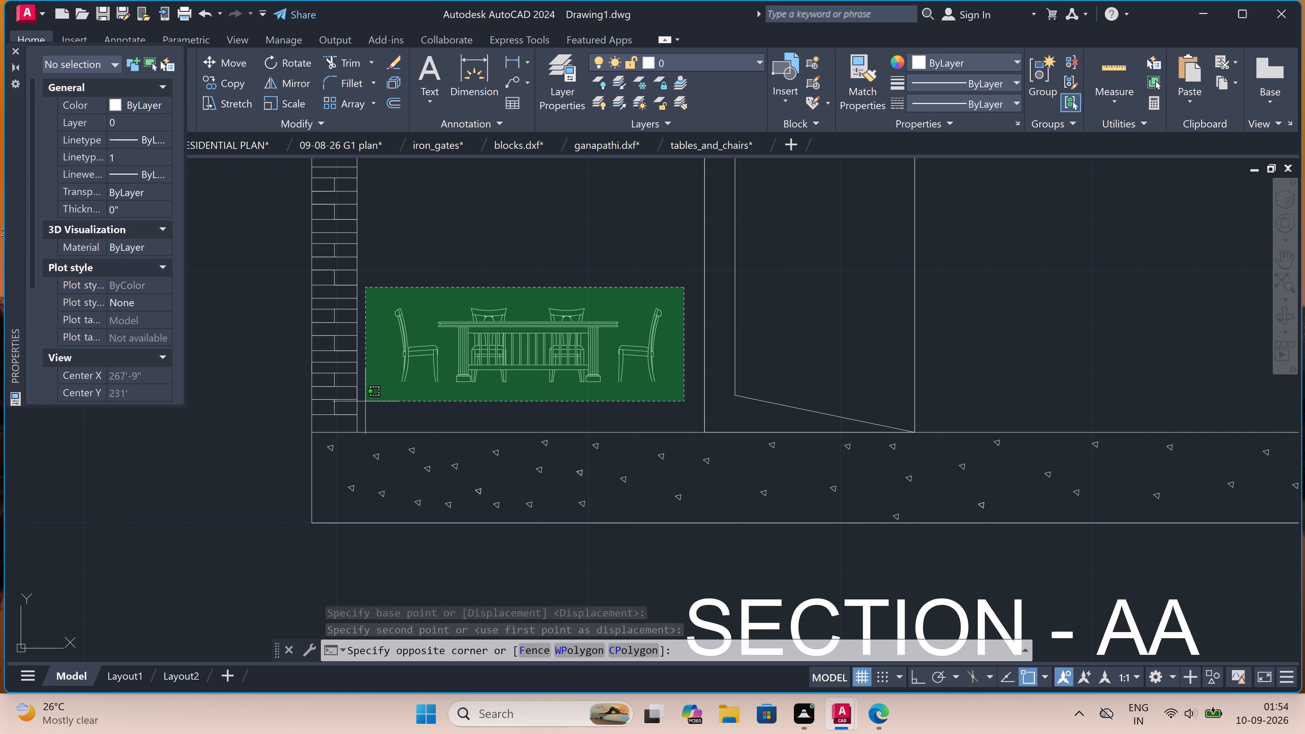
triple_click(373, 395)
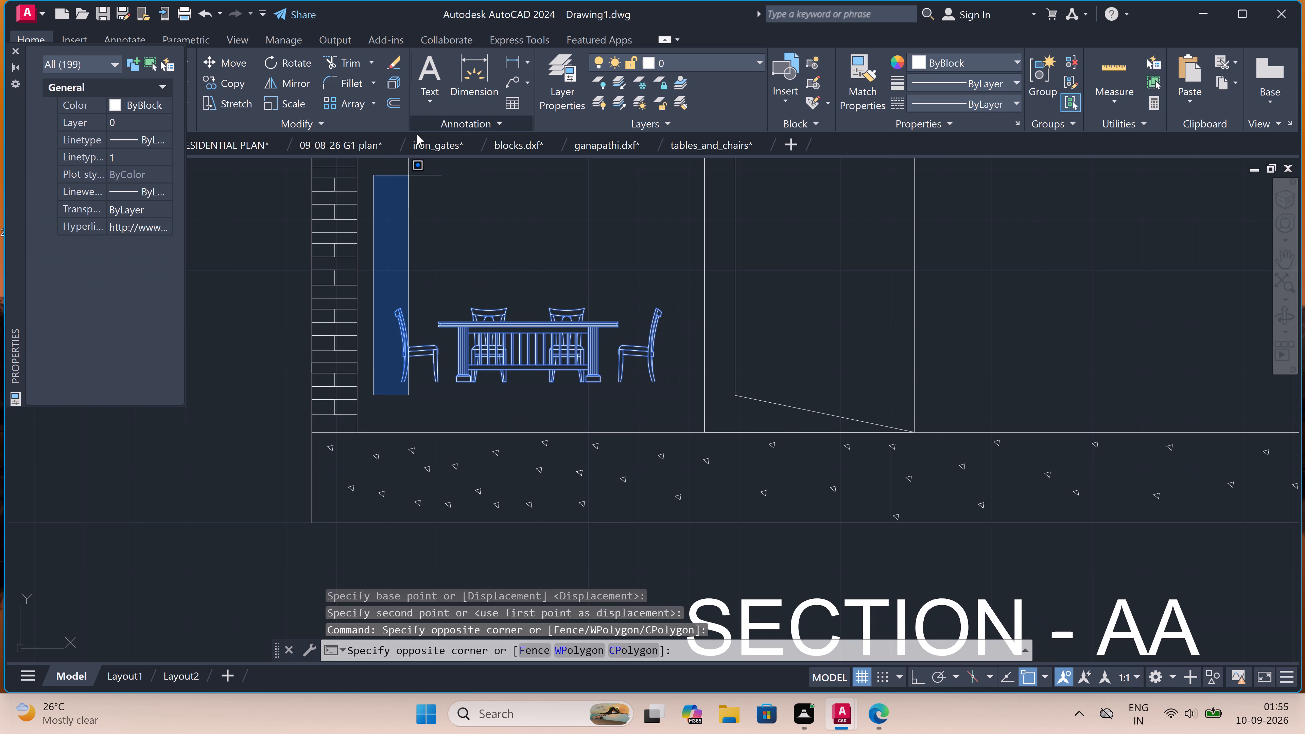
double_click(415, 228)
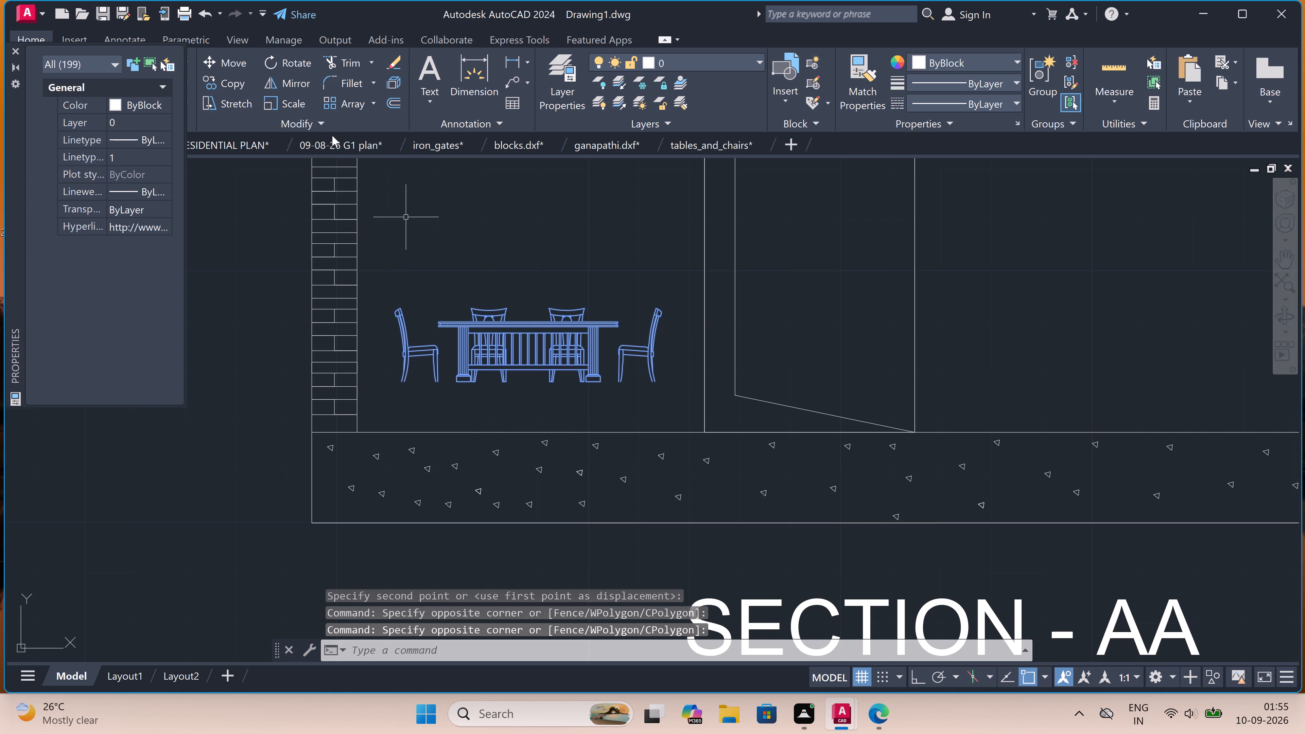
click(289, 98)
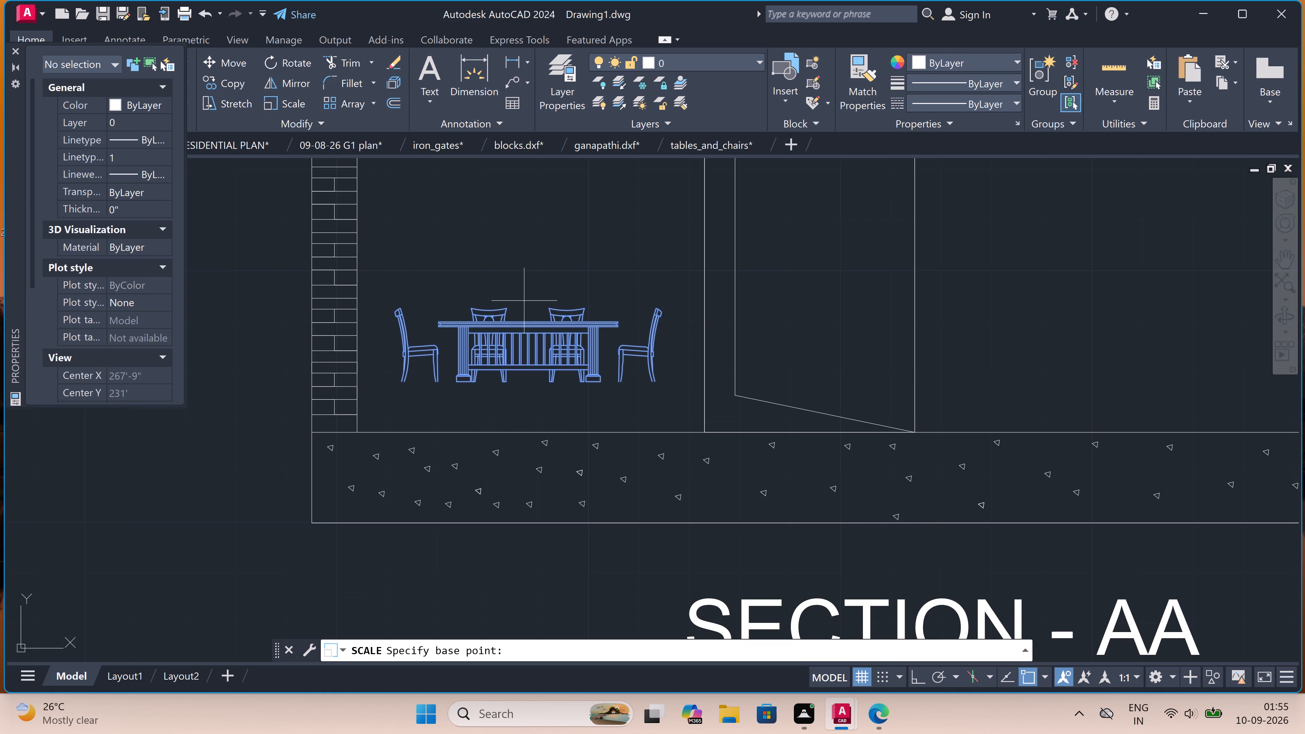
click(516, 323)
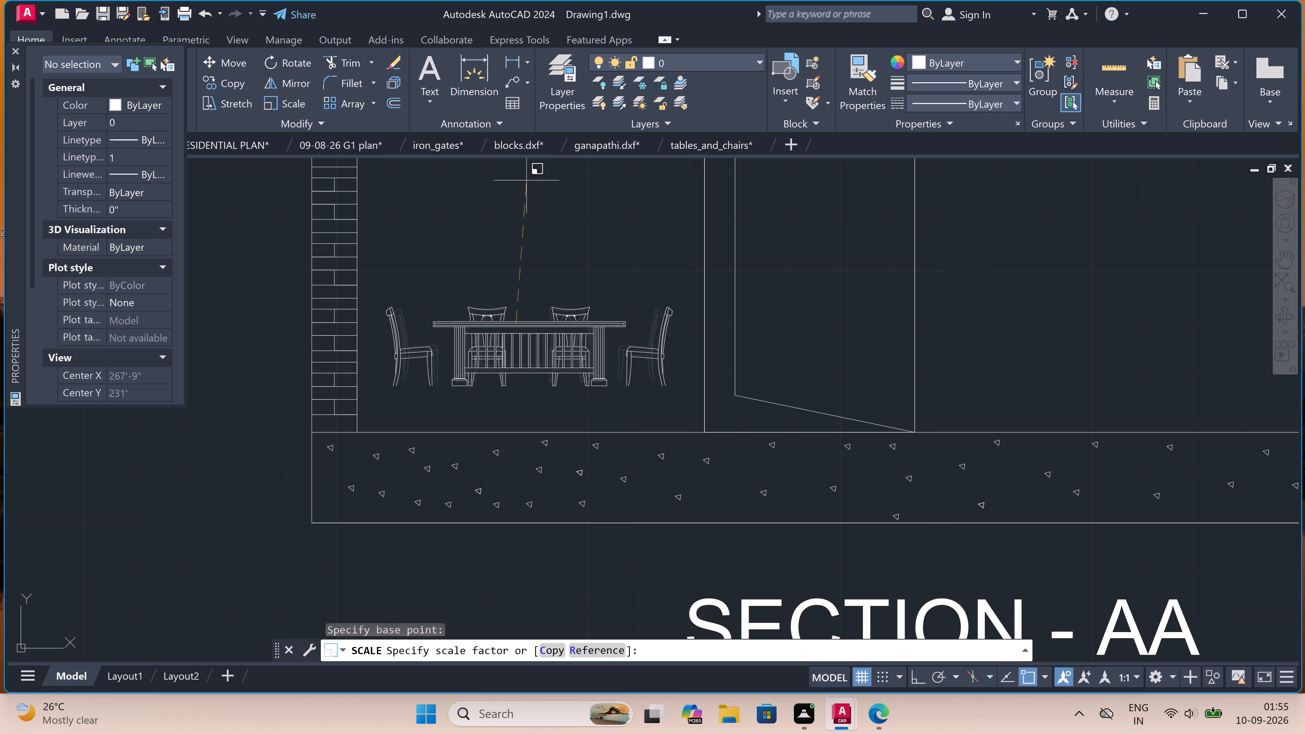
double_click(526, 169)
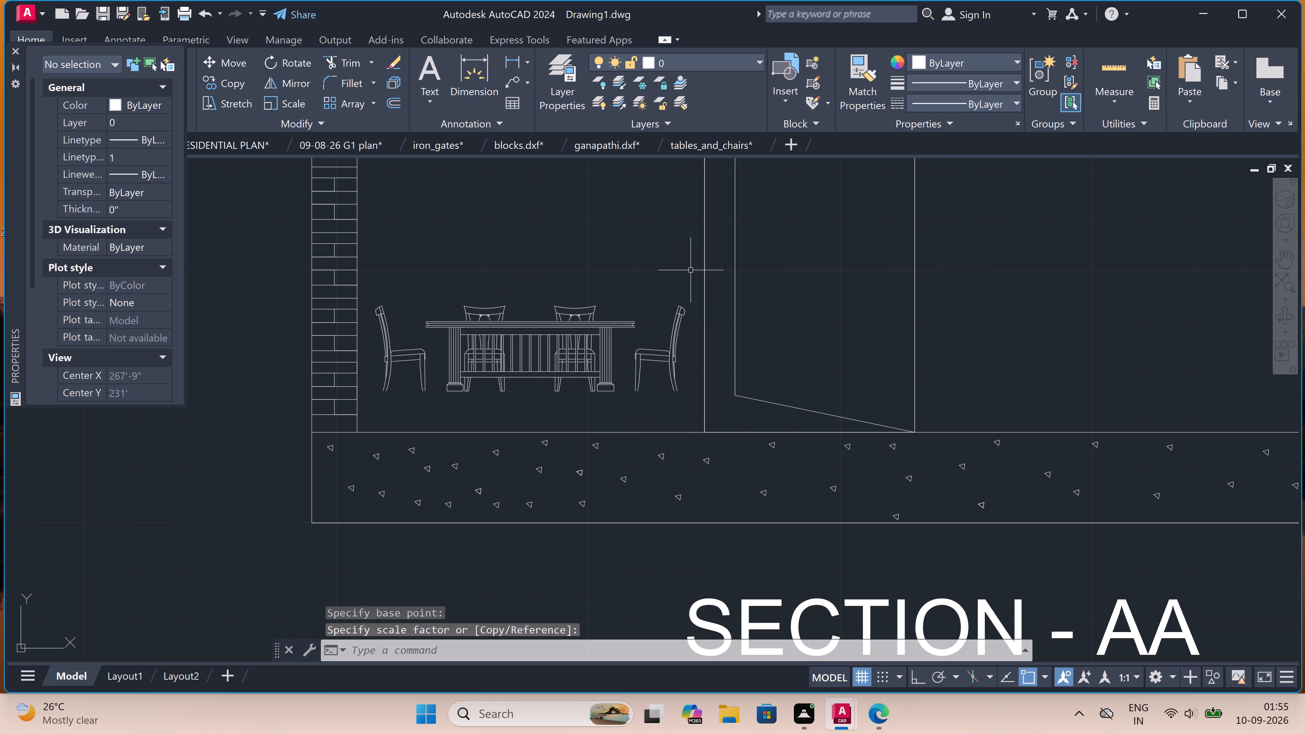
Move the whole dining set by the foot of the chair nearest the brick wall down onto SECTION - AA's floor line.
drag(694, 277, 686, 293)
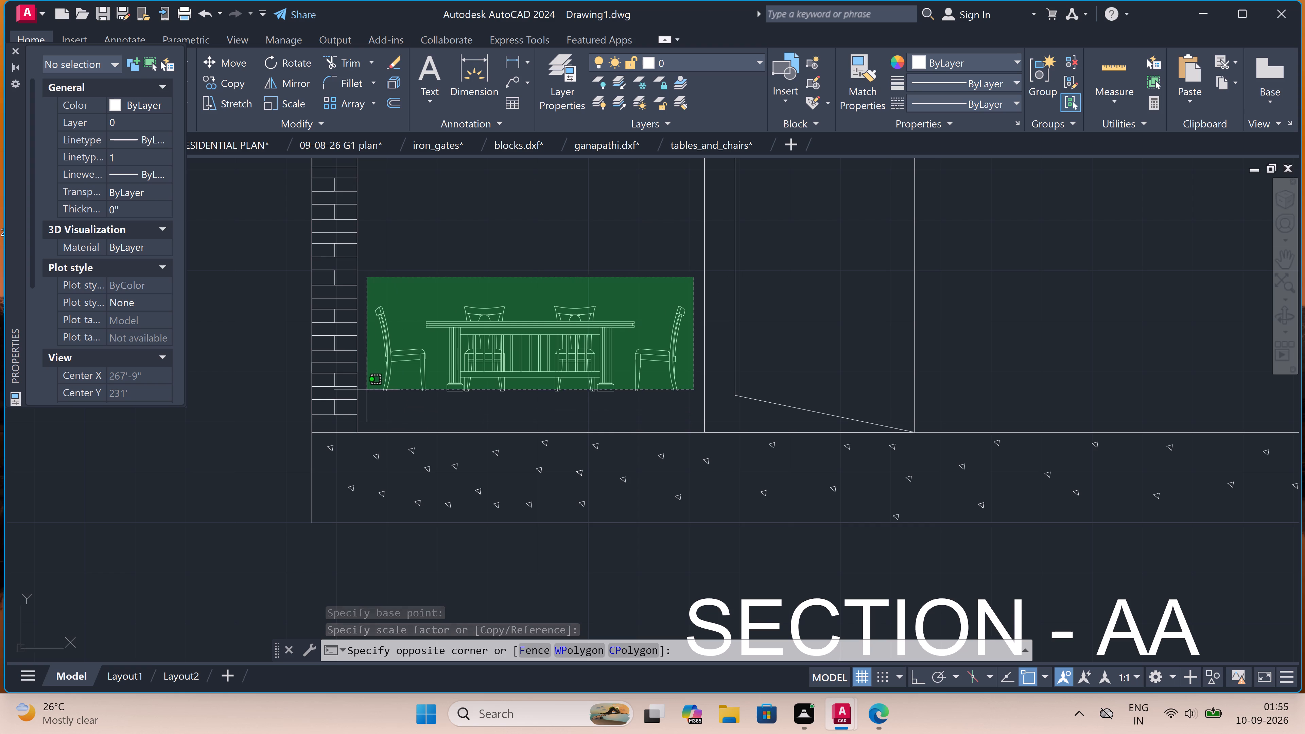
double_click(366, 399)
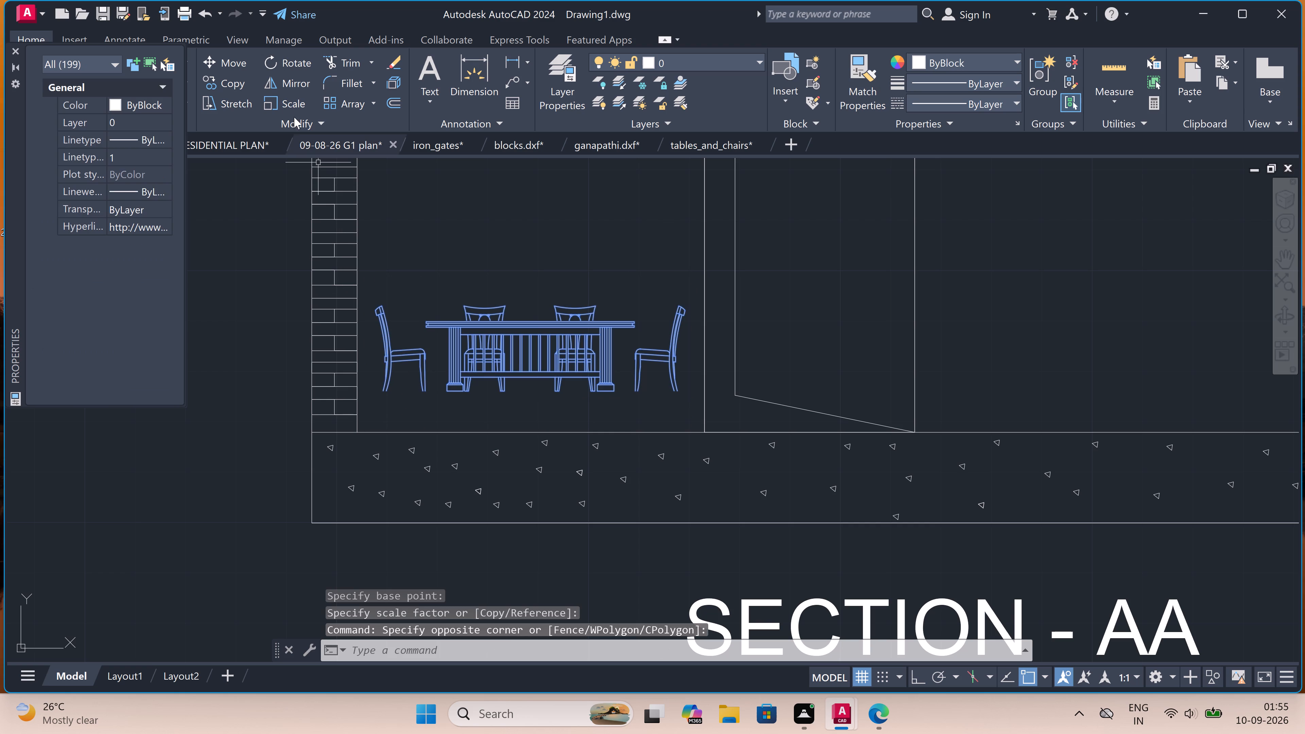
click(233, 59)
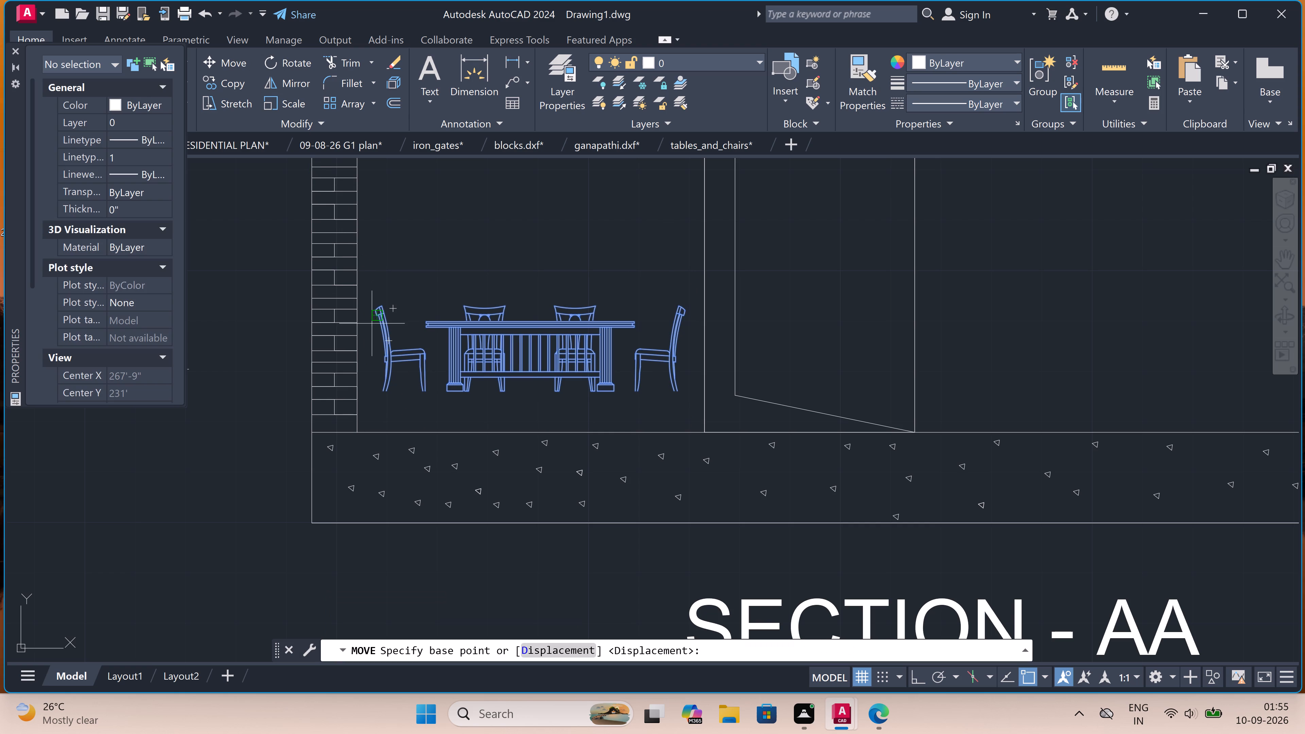
scroll(405, 383, up, 2)
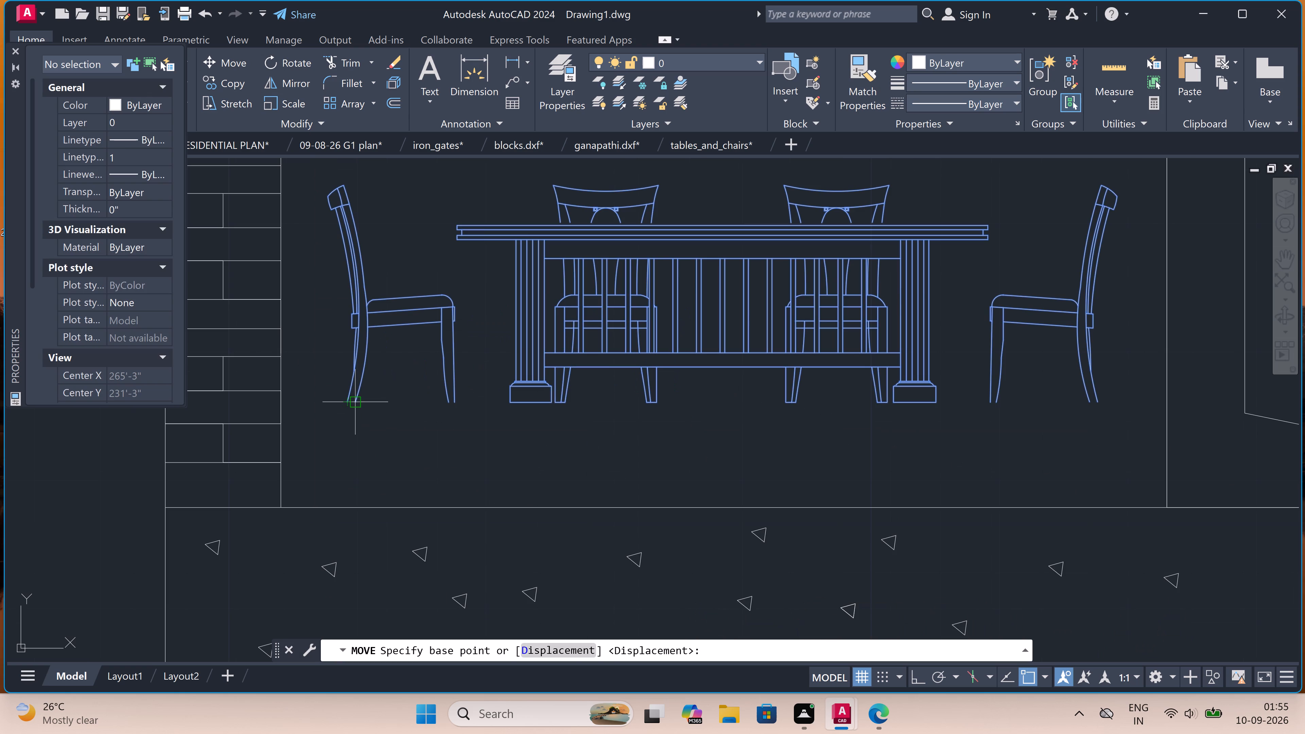
click(353, 398)
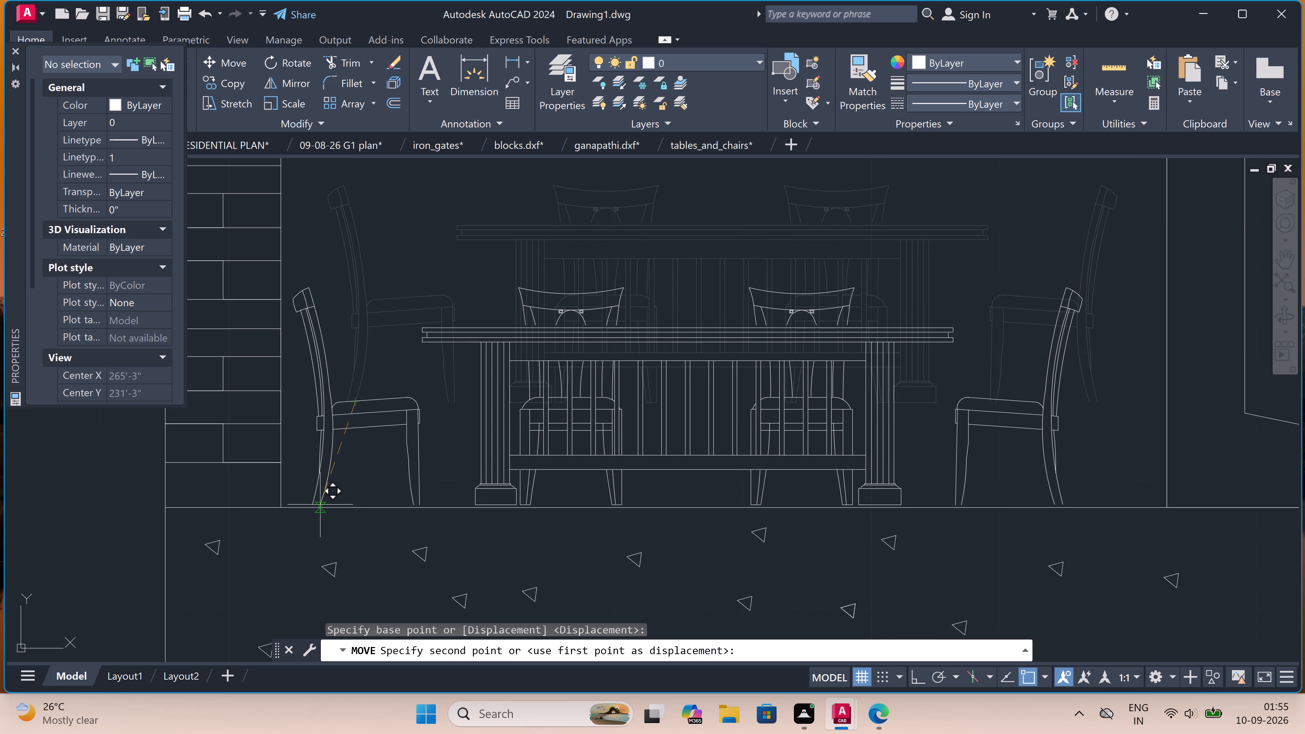
click(320, 505)
Examine the dining set's size and placement in SECTION - AA, comparing the section with the floor plans and the ELEVATION.
scroll(389, 425, down, 3)
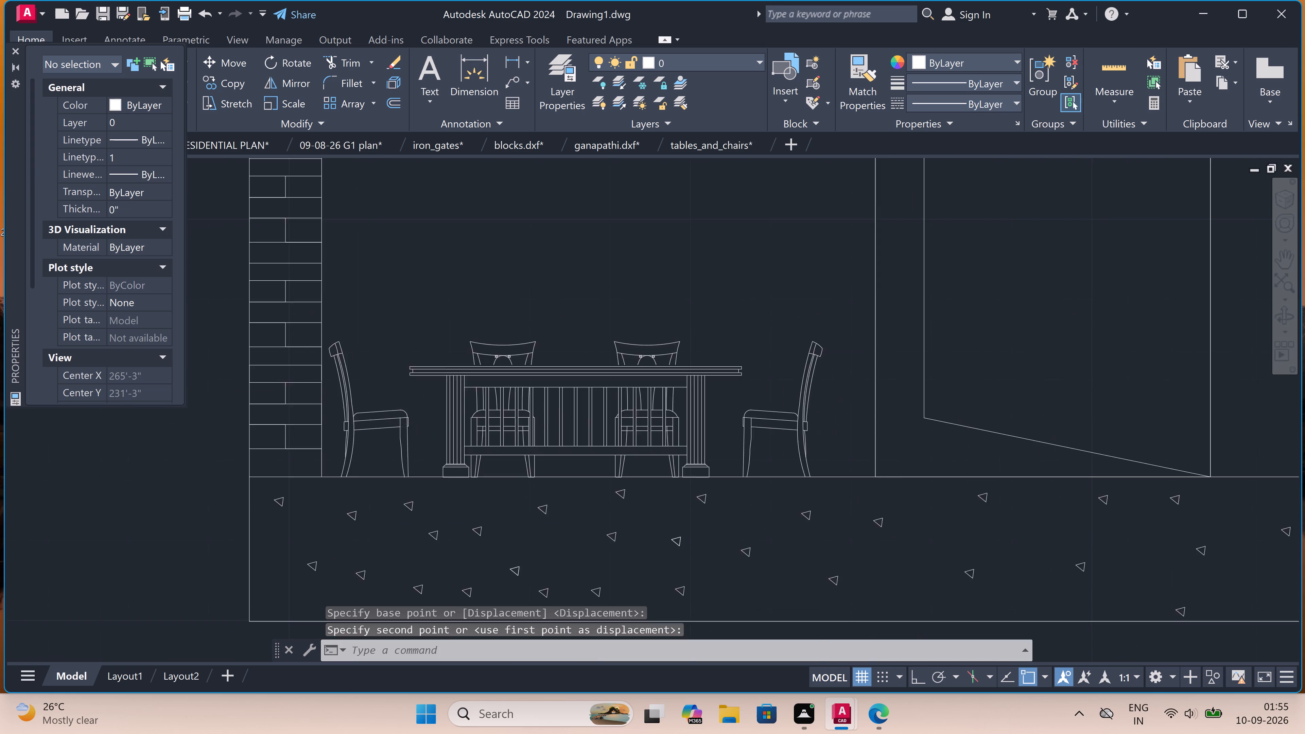
scroll(429, 381, down, 3)
scroll(439, 367, up, 3)
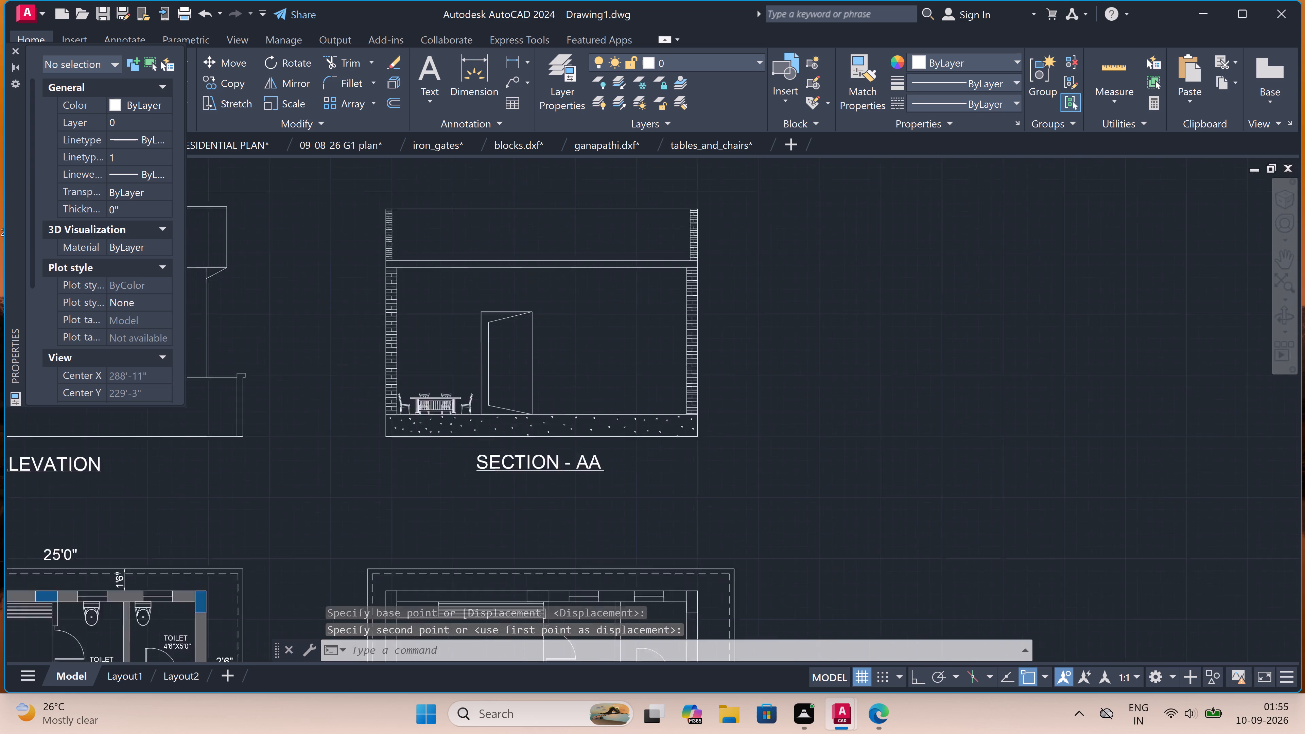
scroll(446, 362, up, 1)
scroll(446, 361, down, 4)
scroll(448, 358, up, 1)
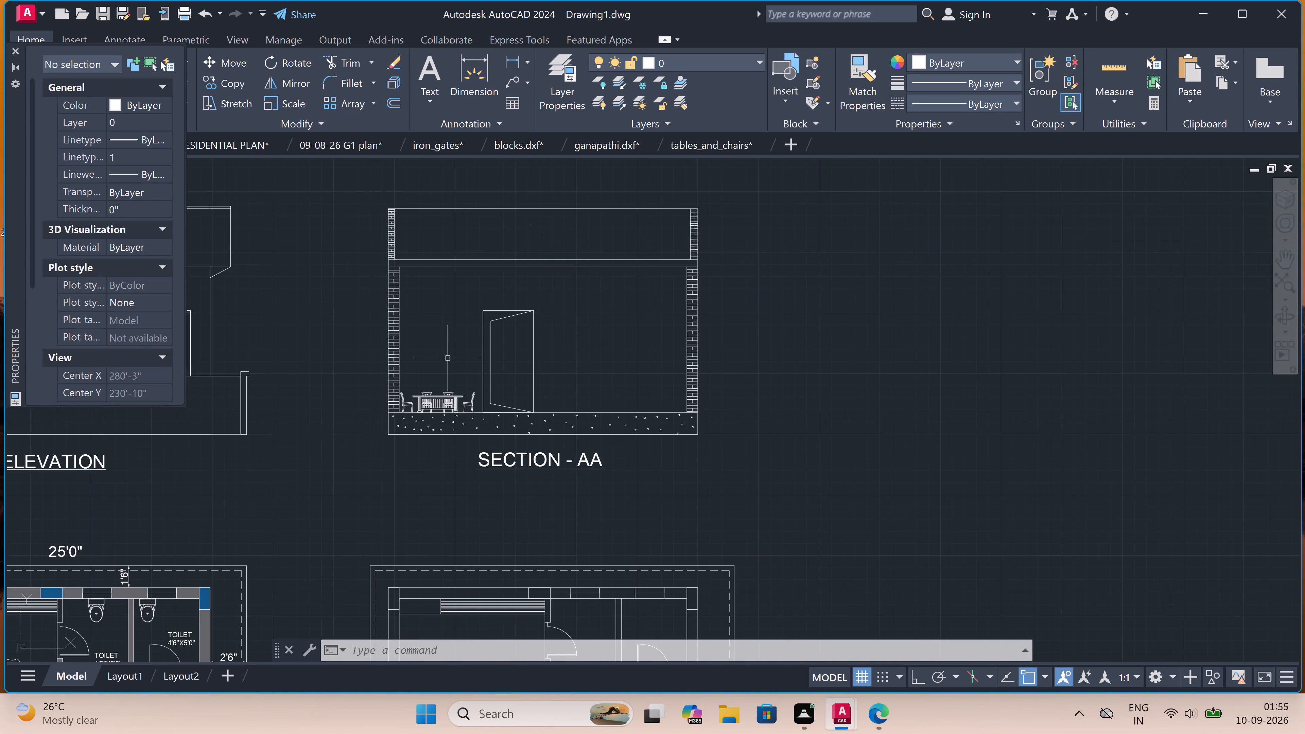
scroll(448, 358, up, 1)
scroll(448, 358, down, 1)
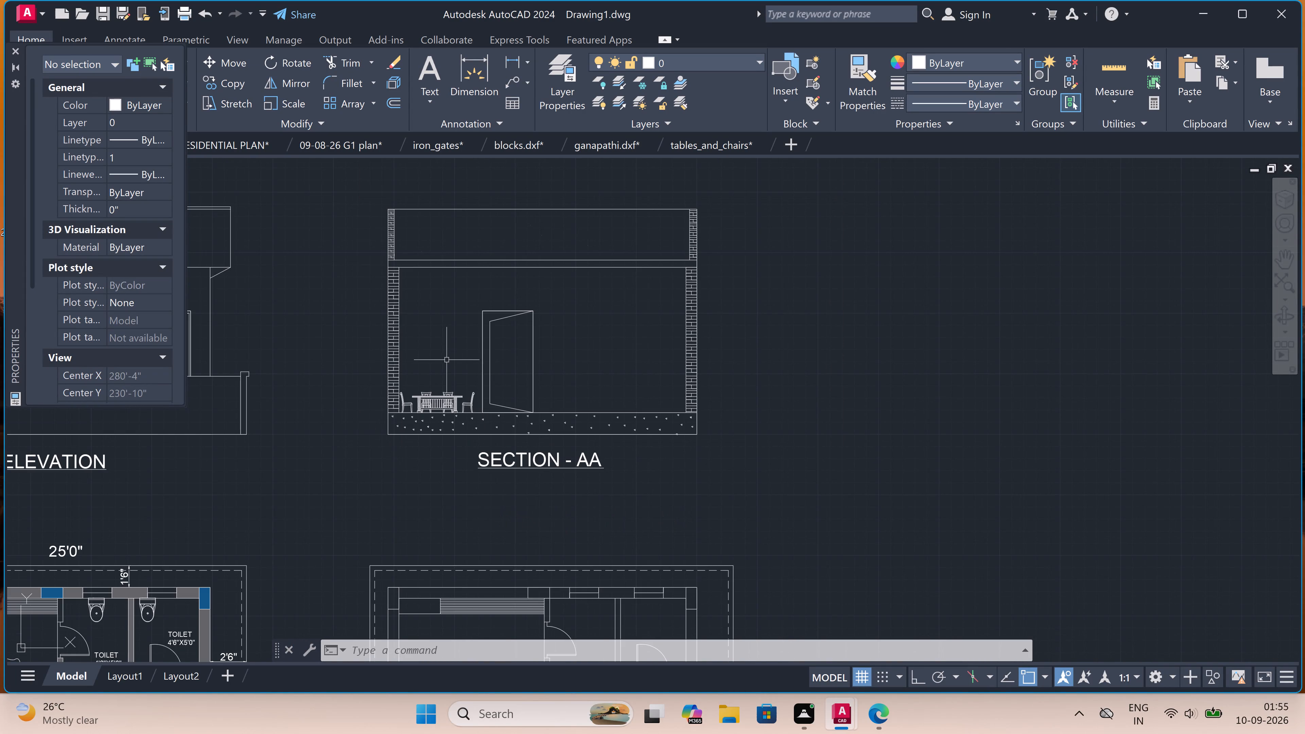
scroll(447, 360, down, 4)
scroll(378, 347, up, 4)
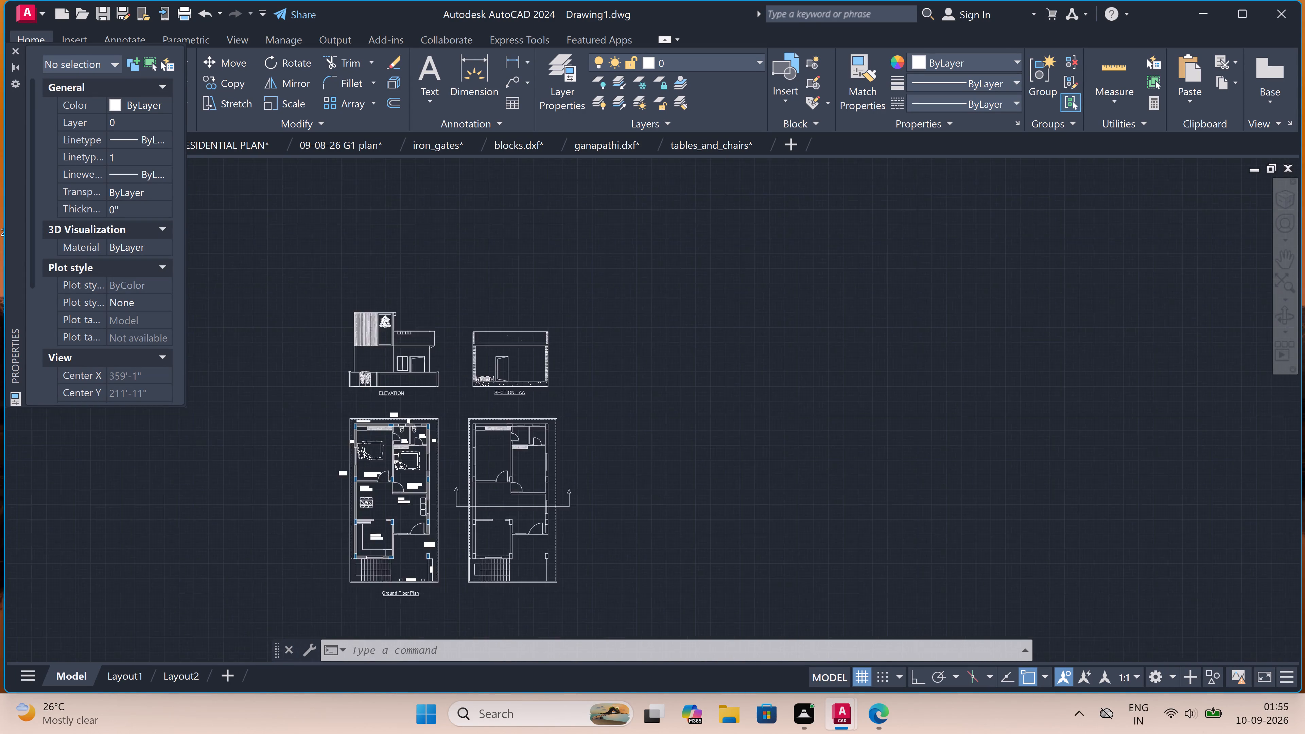
scroll(377, 346, down, 3)
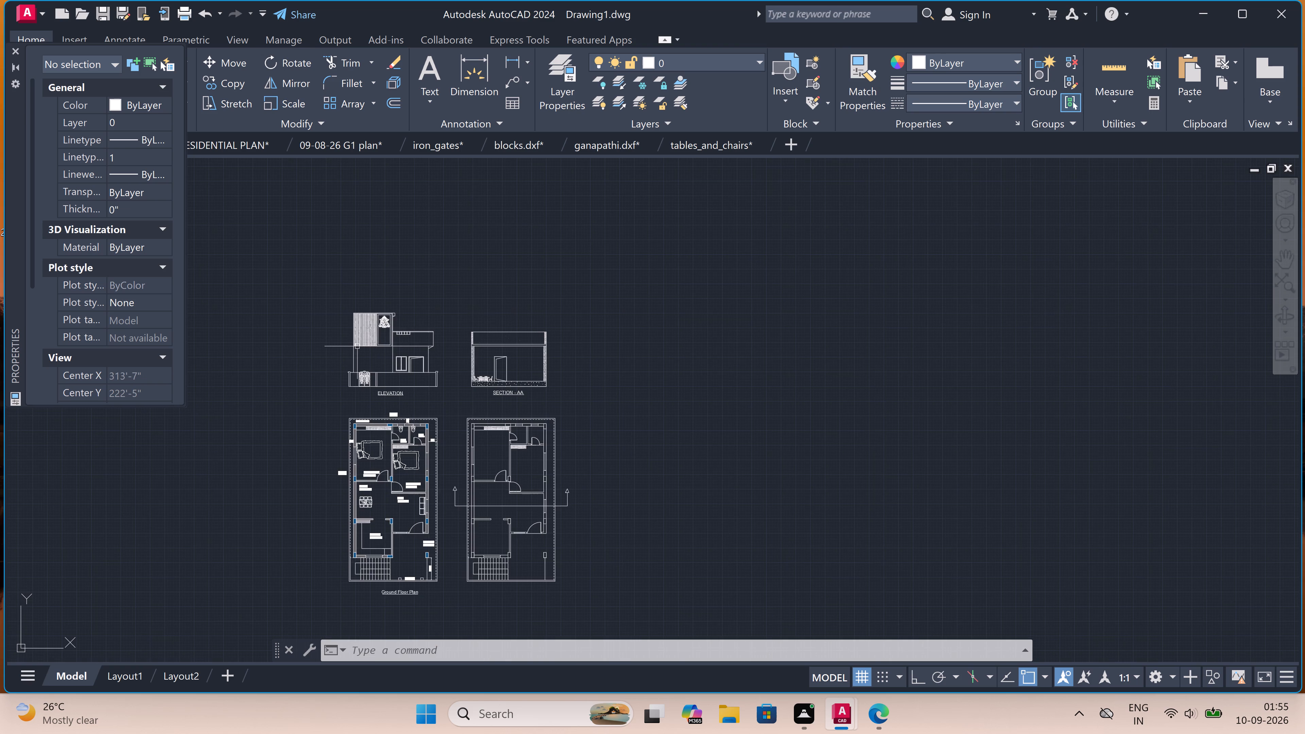
scroll(348, 348, up, 4)
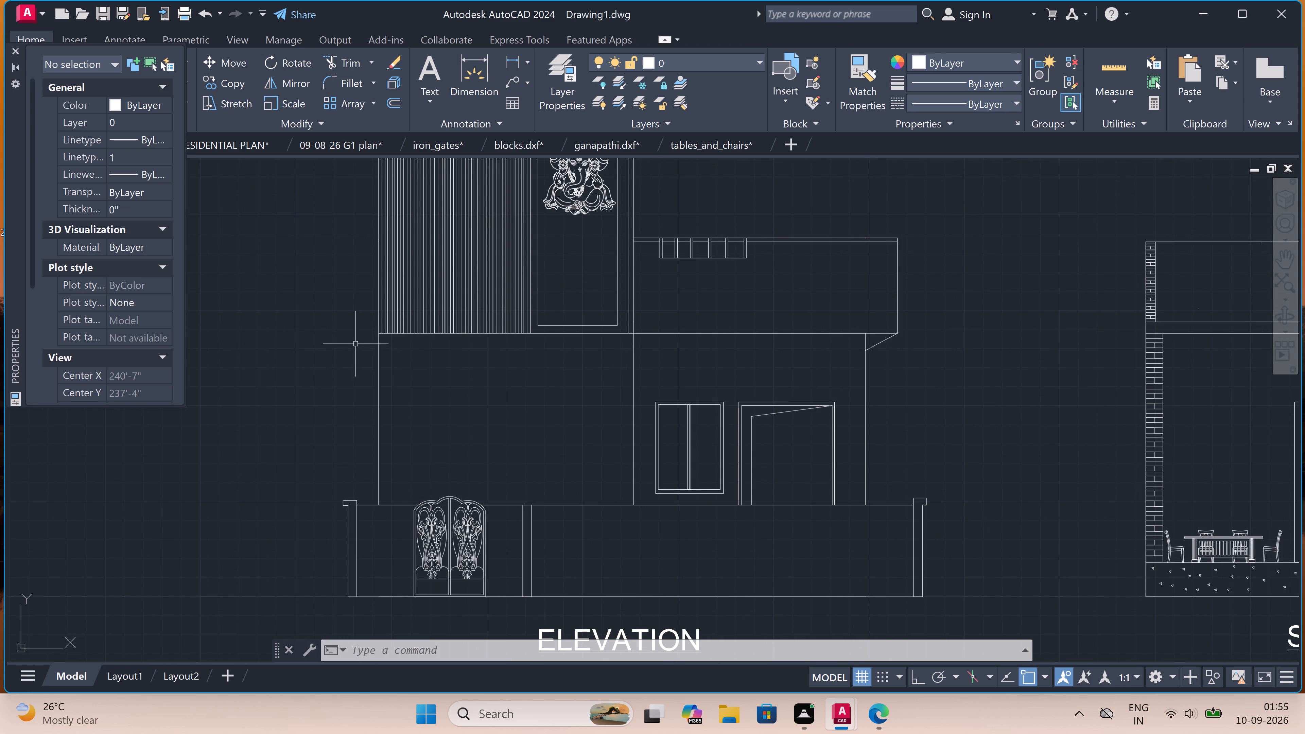
scroll(356, 343, down, 1)
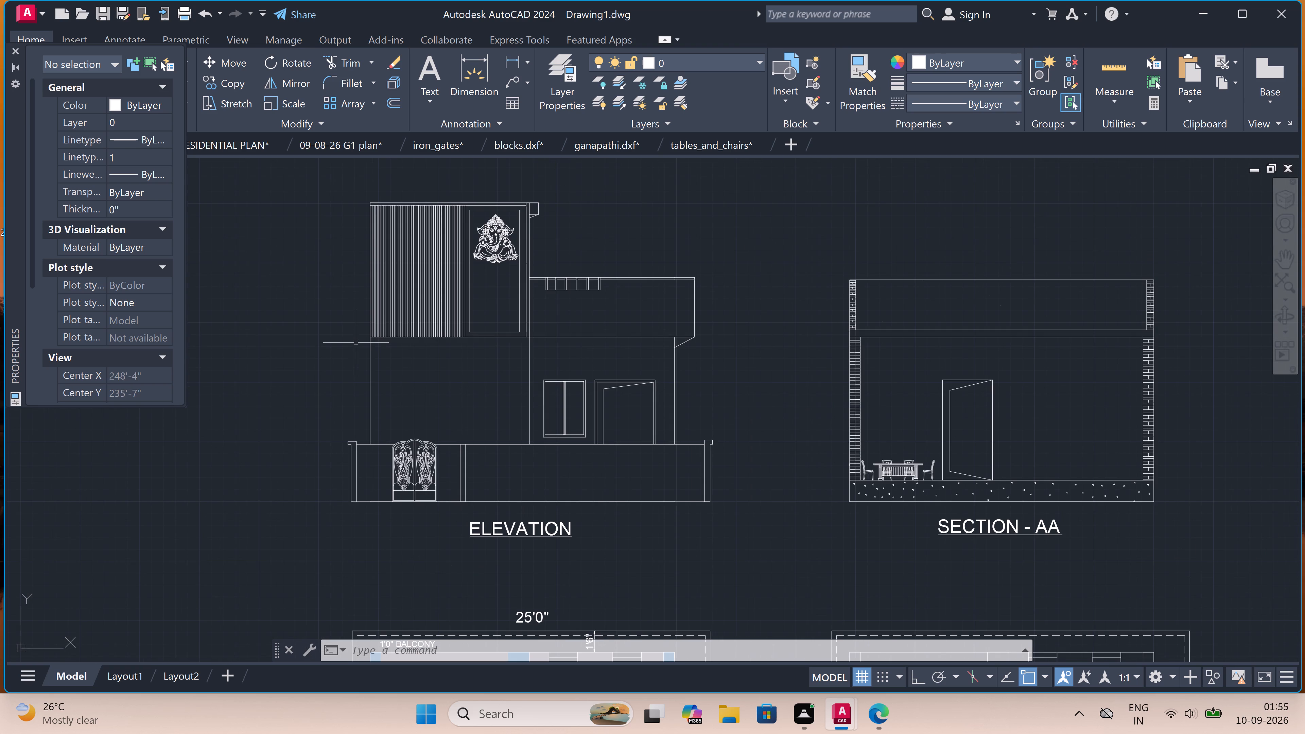
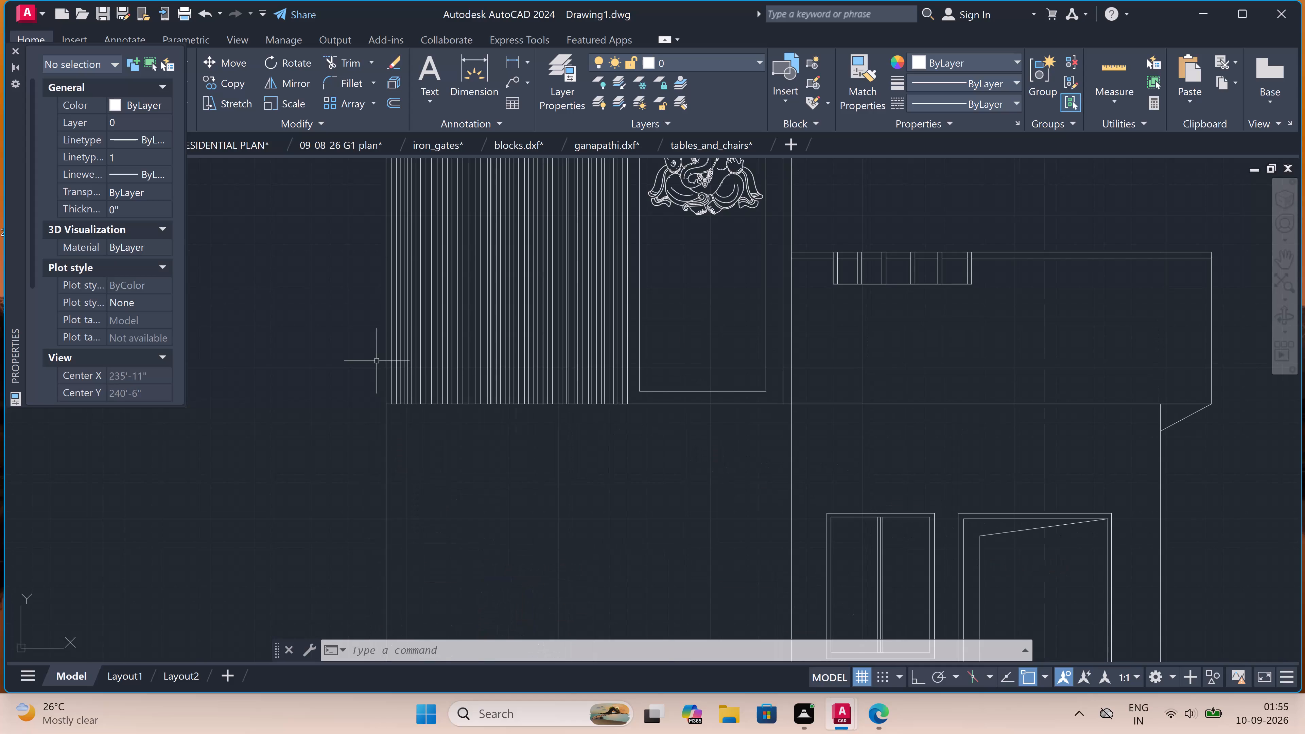
Draw a diagonal line under the cap of the ELEVATION compound-wall pillar nearest the gate, from the cap's outer lower corner to the pillar face.
scroll(377, 361, down, 2)
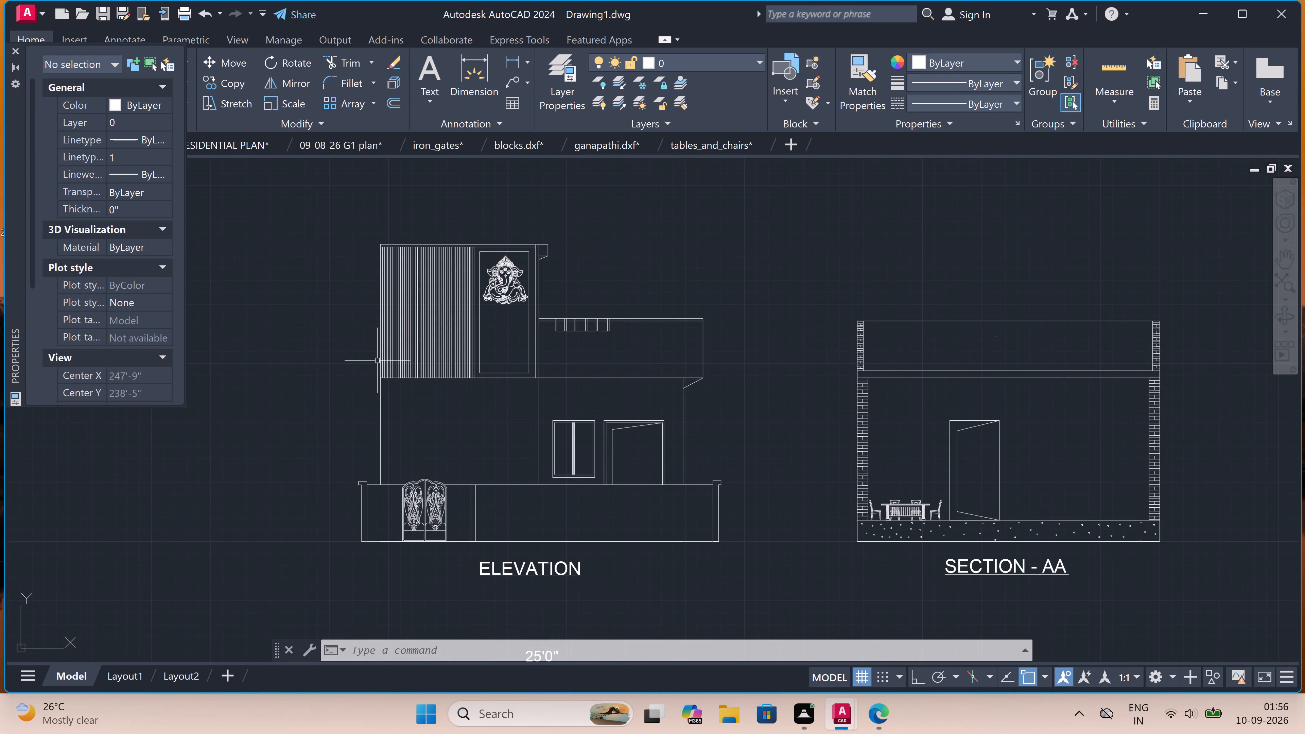
scroll(377, 361, up, 1)
scroll(383, 344, down, 1)
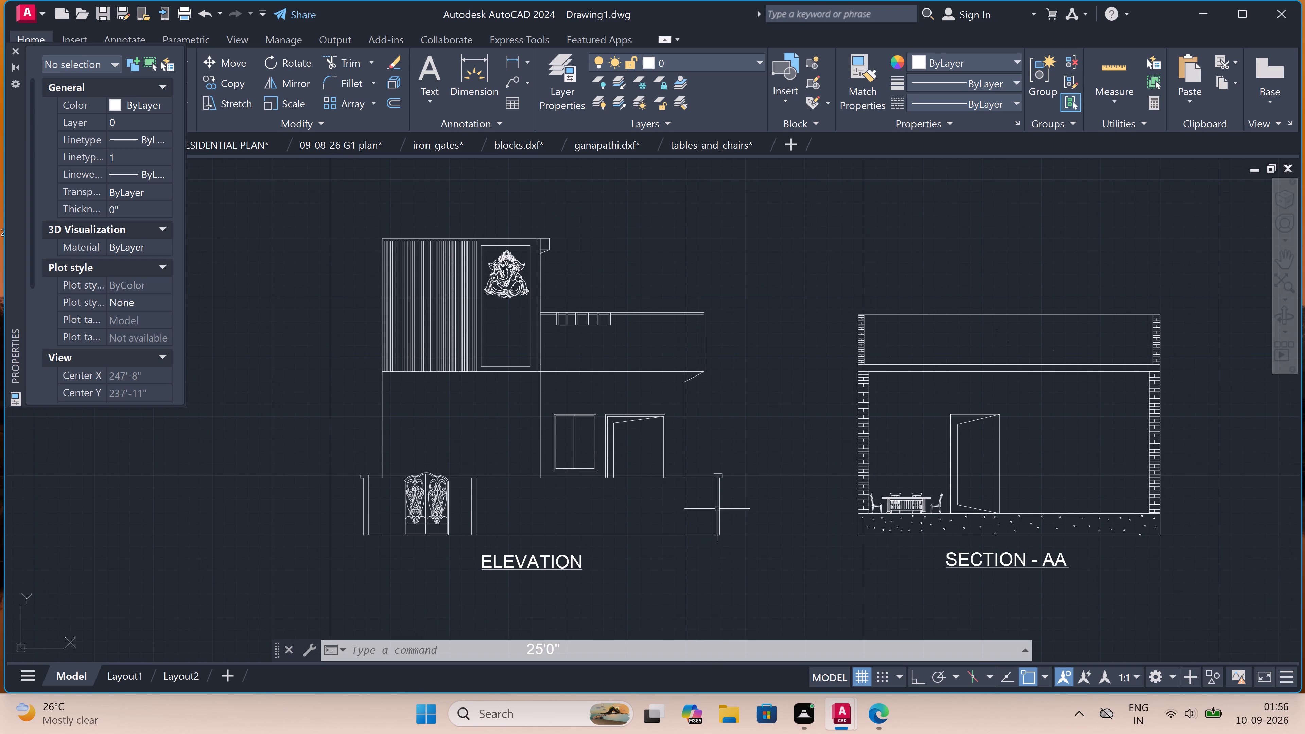
scroll(333, 491, up, 3)
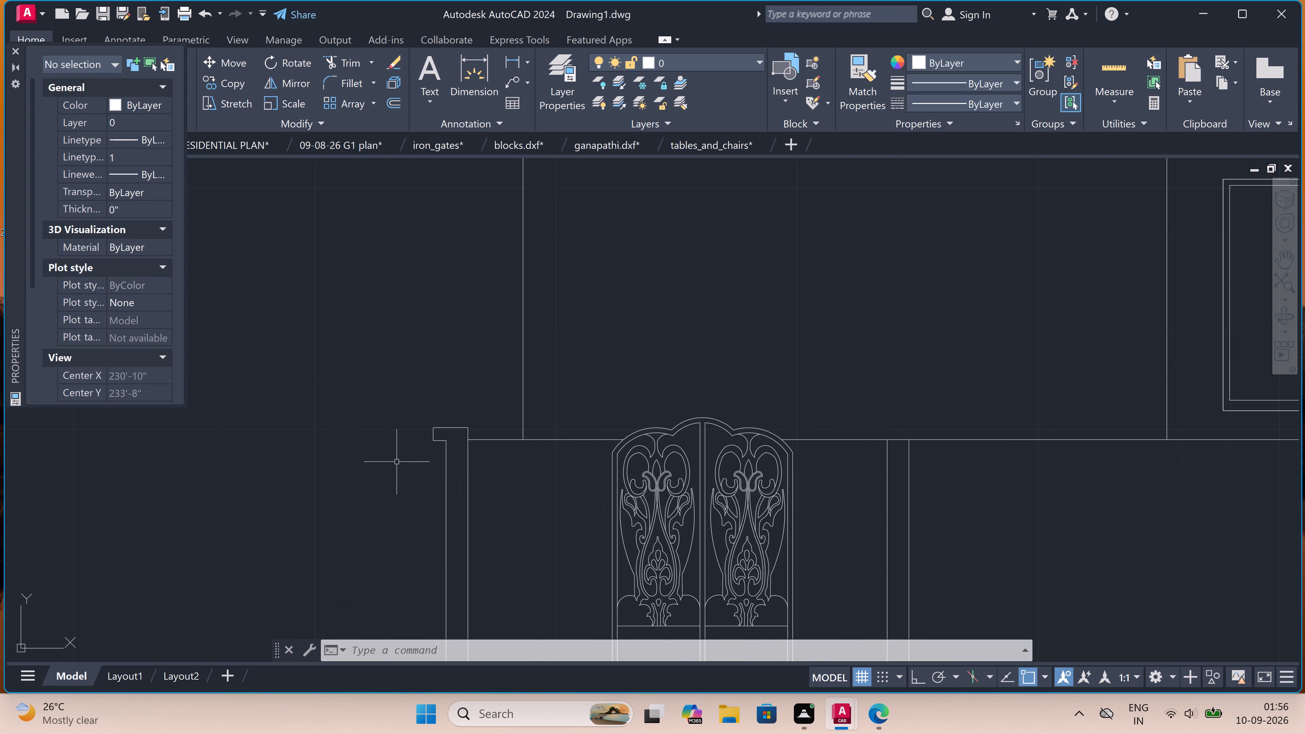
scroll(474, 429, up, 3)
scroll(342, 501, up, 1)
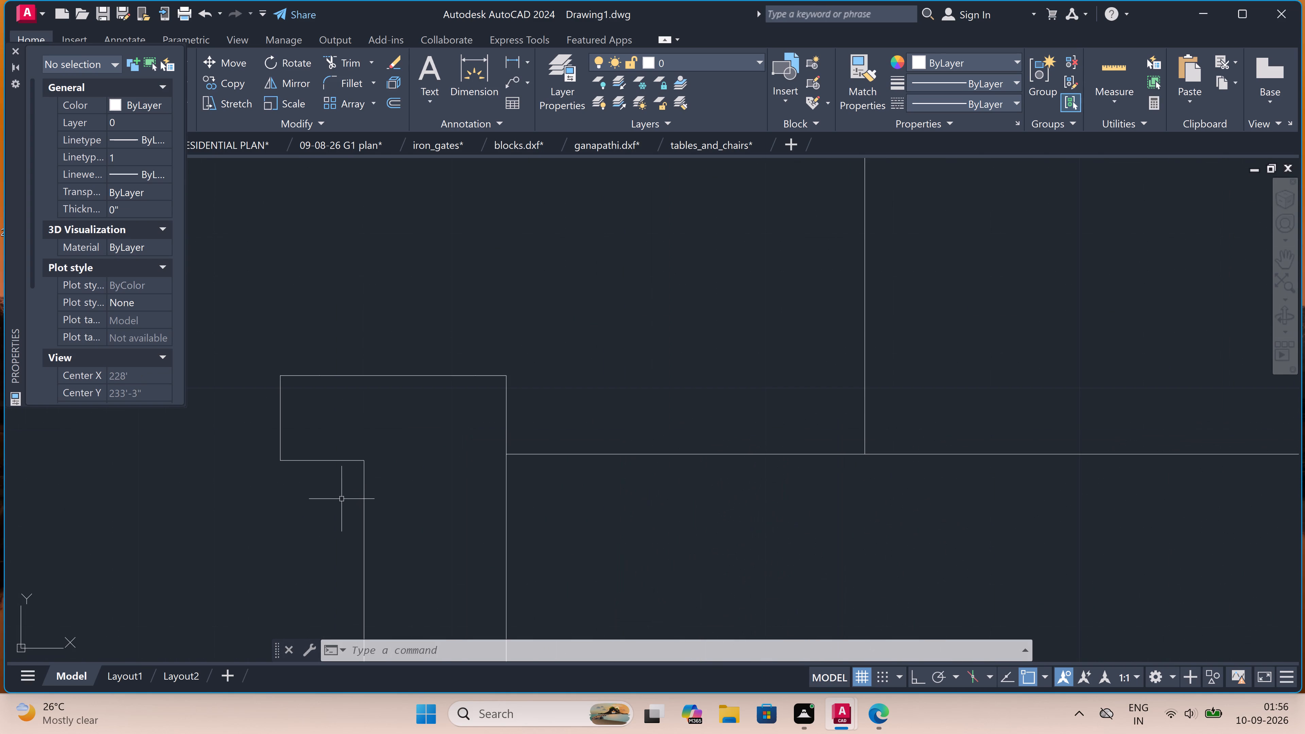
text(l)
key(space)
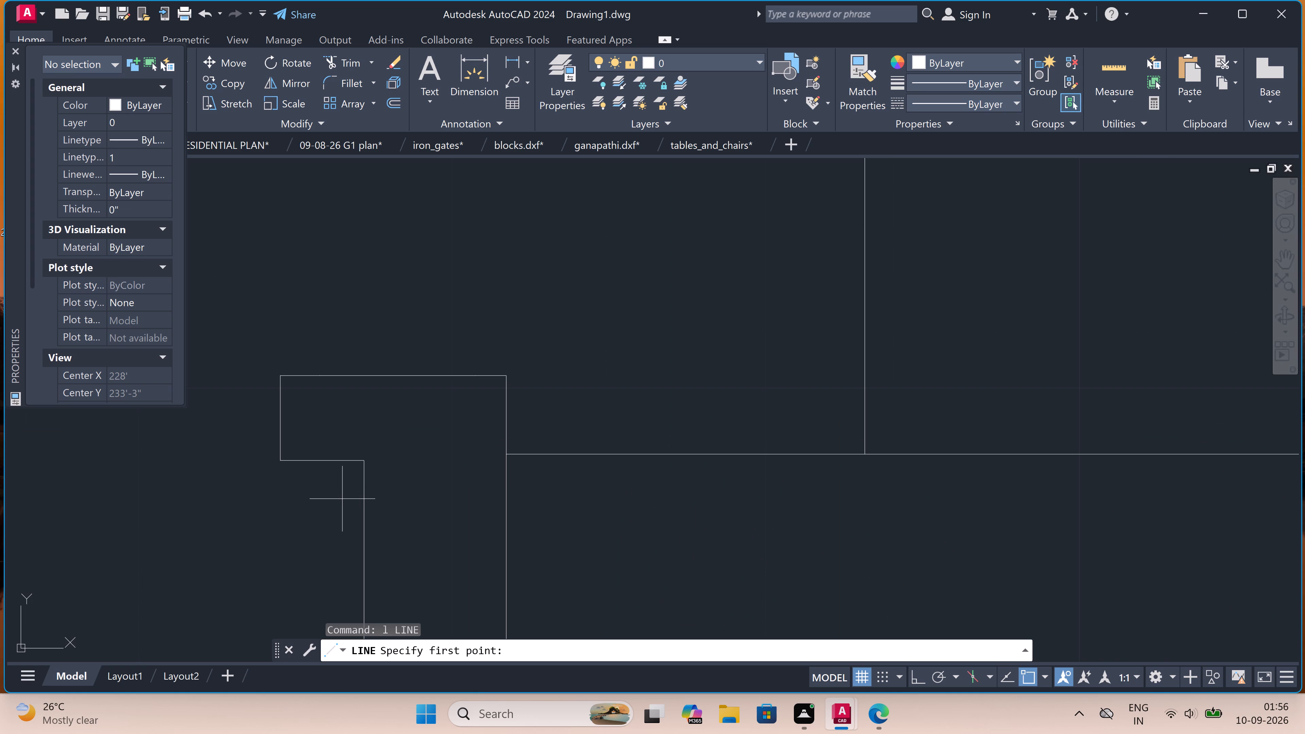
click(282, 462)
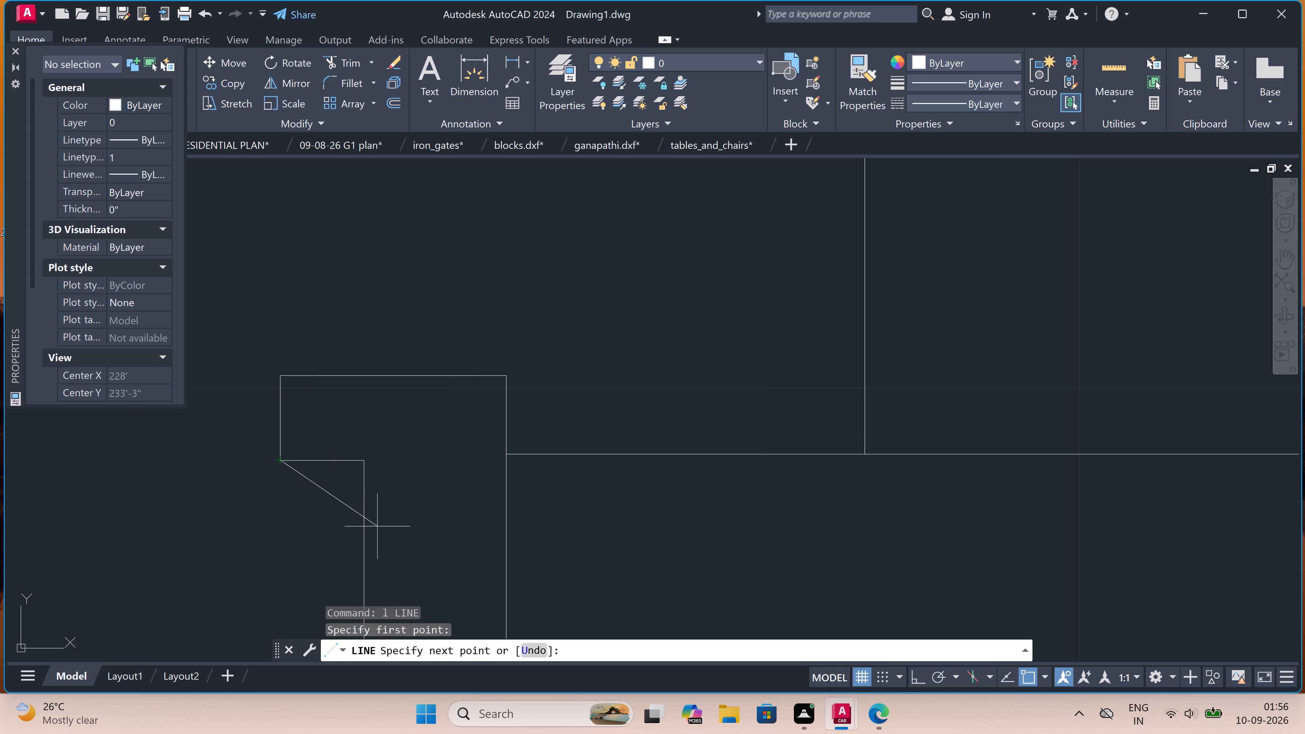
click(364, 509)
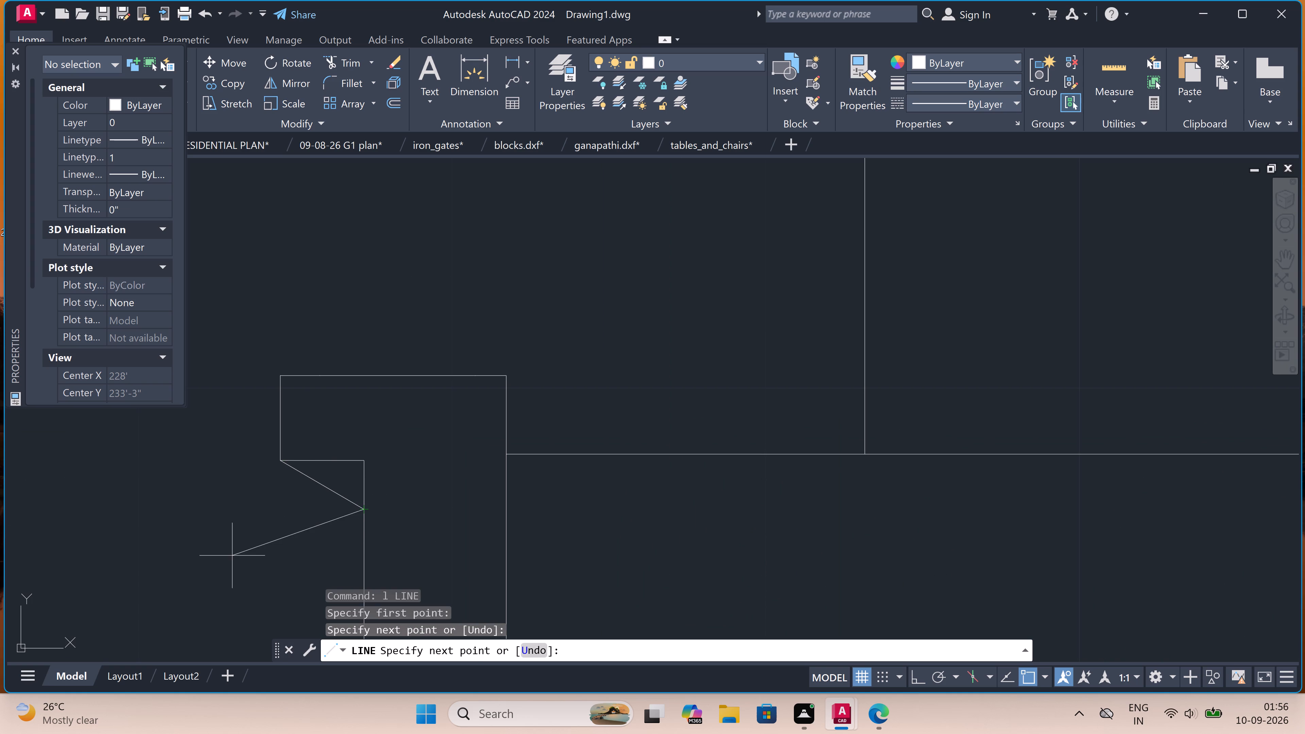
key(Escape)
Draw a matching diagonal line under the cap of the ELEVATION pillar farthest from the gate, from the cap's outer lower corner to the pillar face.
scroll(257, 518, down, 9)
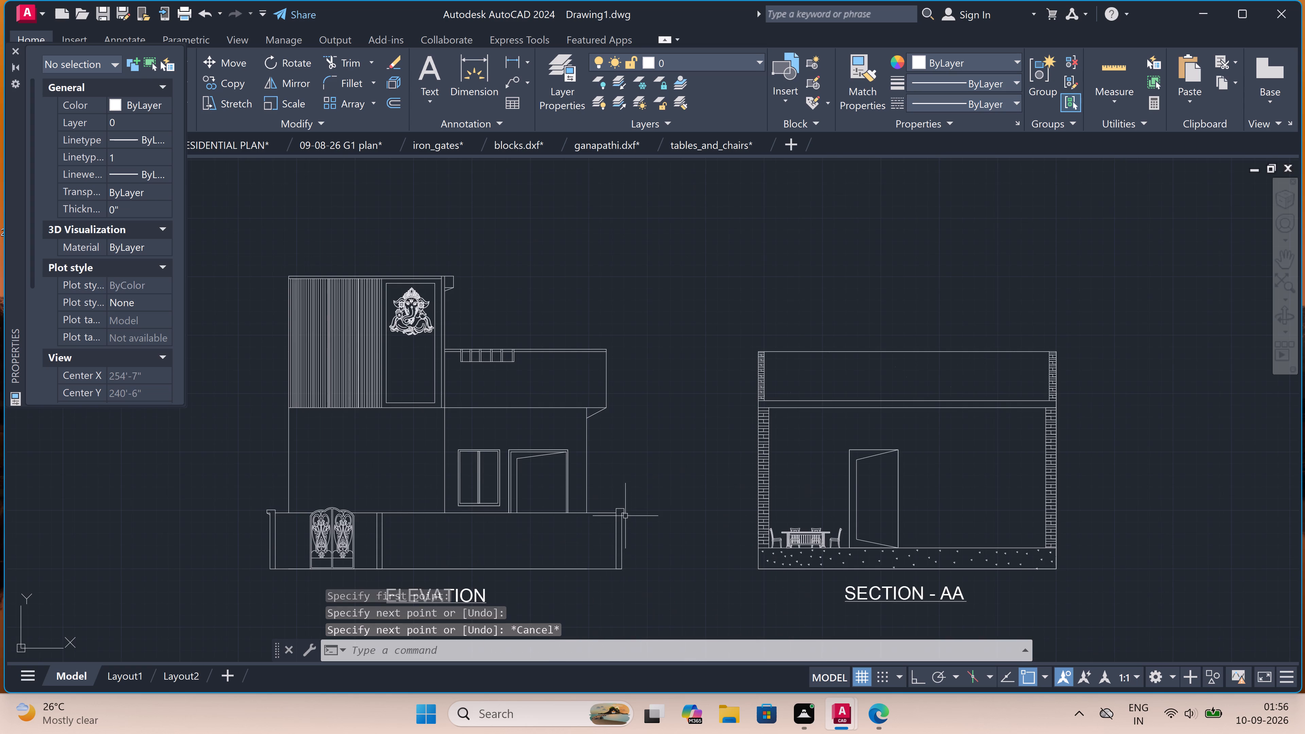
scroll(624, 510, up, 7)
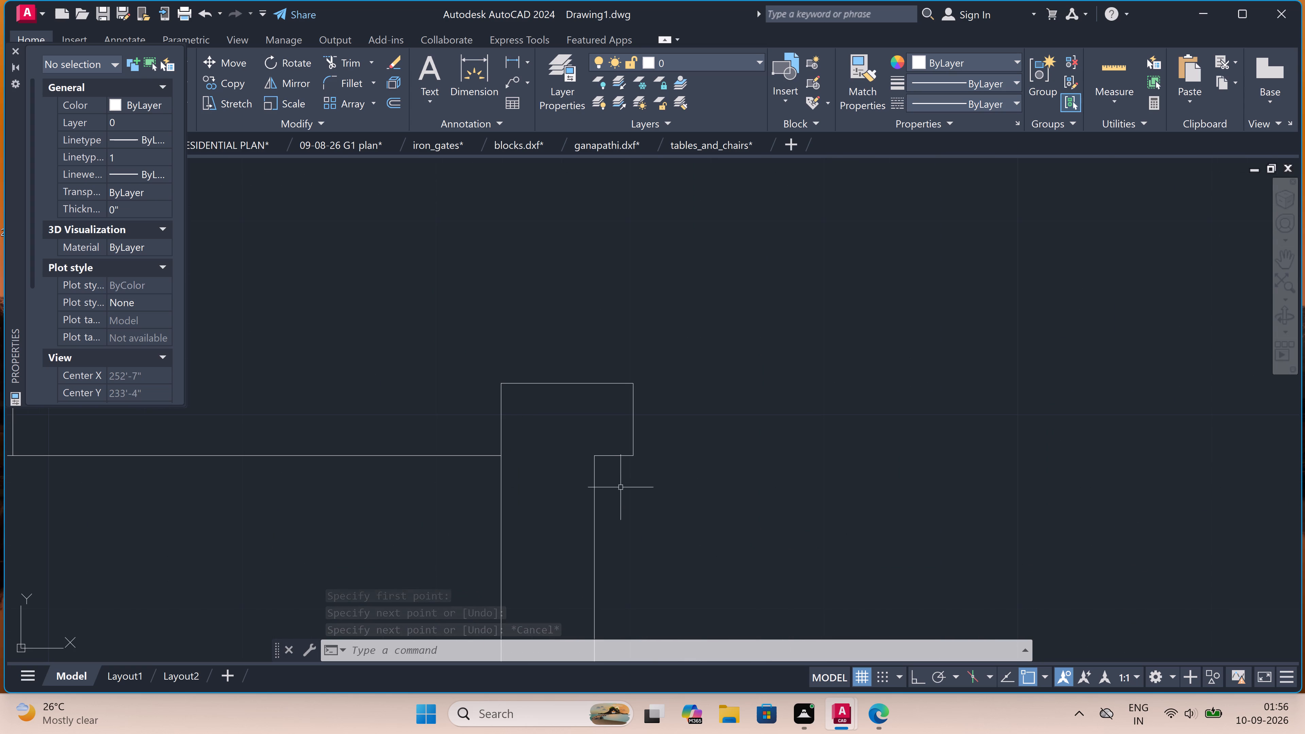
scroll(623, 471, up, 2)
key(space)
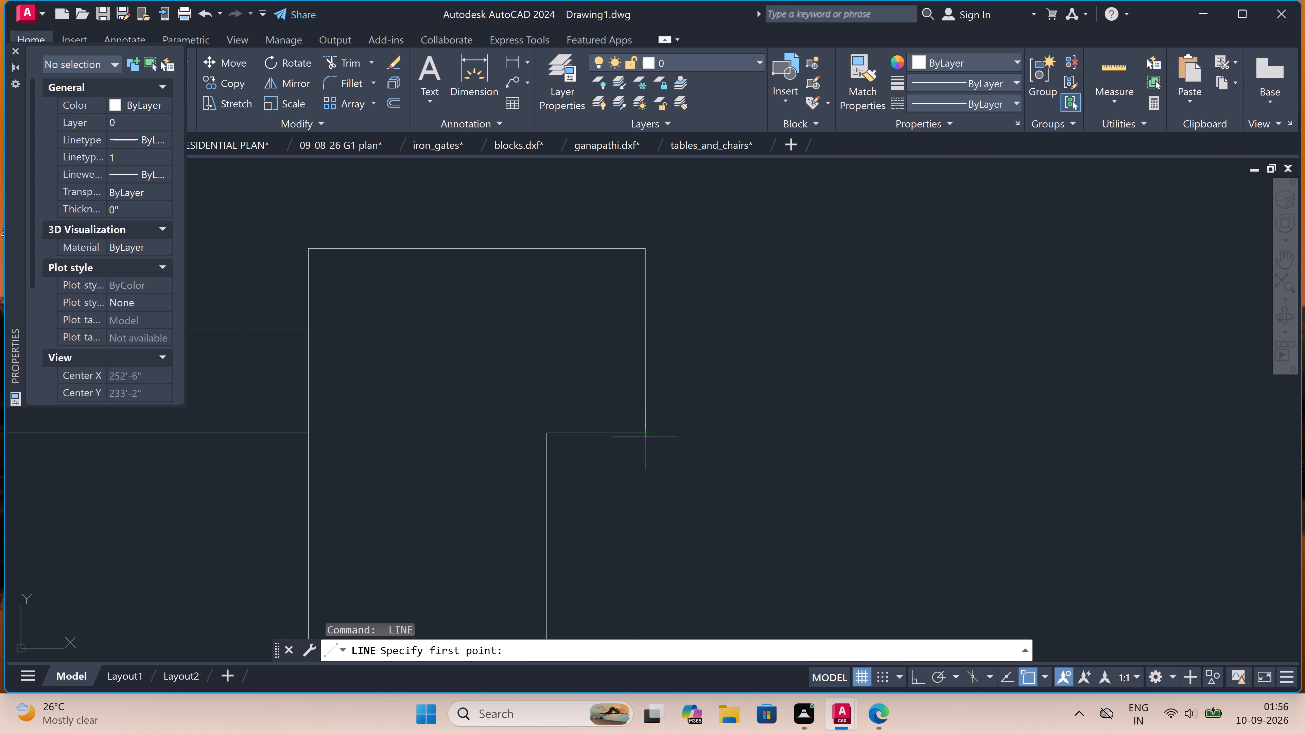
click(643, 436)
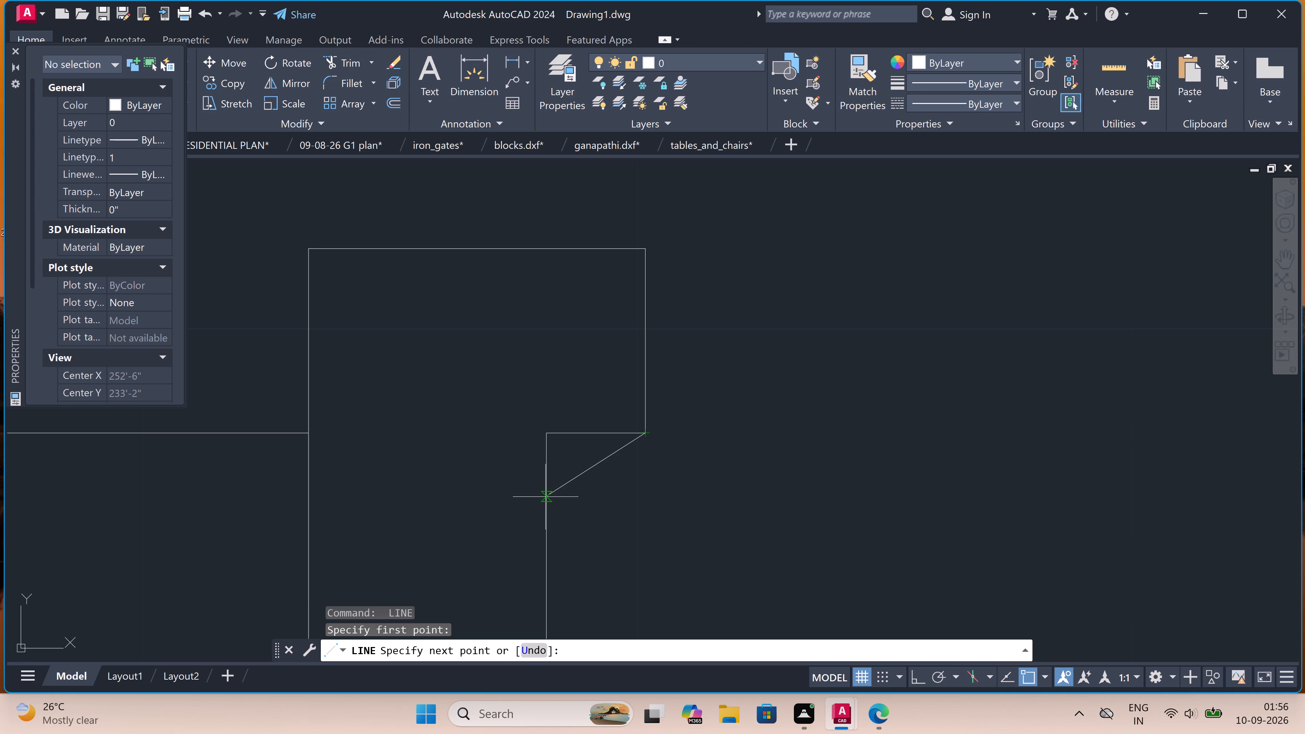
click(544, 496)
key(Escape)
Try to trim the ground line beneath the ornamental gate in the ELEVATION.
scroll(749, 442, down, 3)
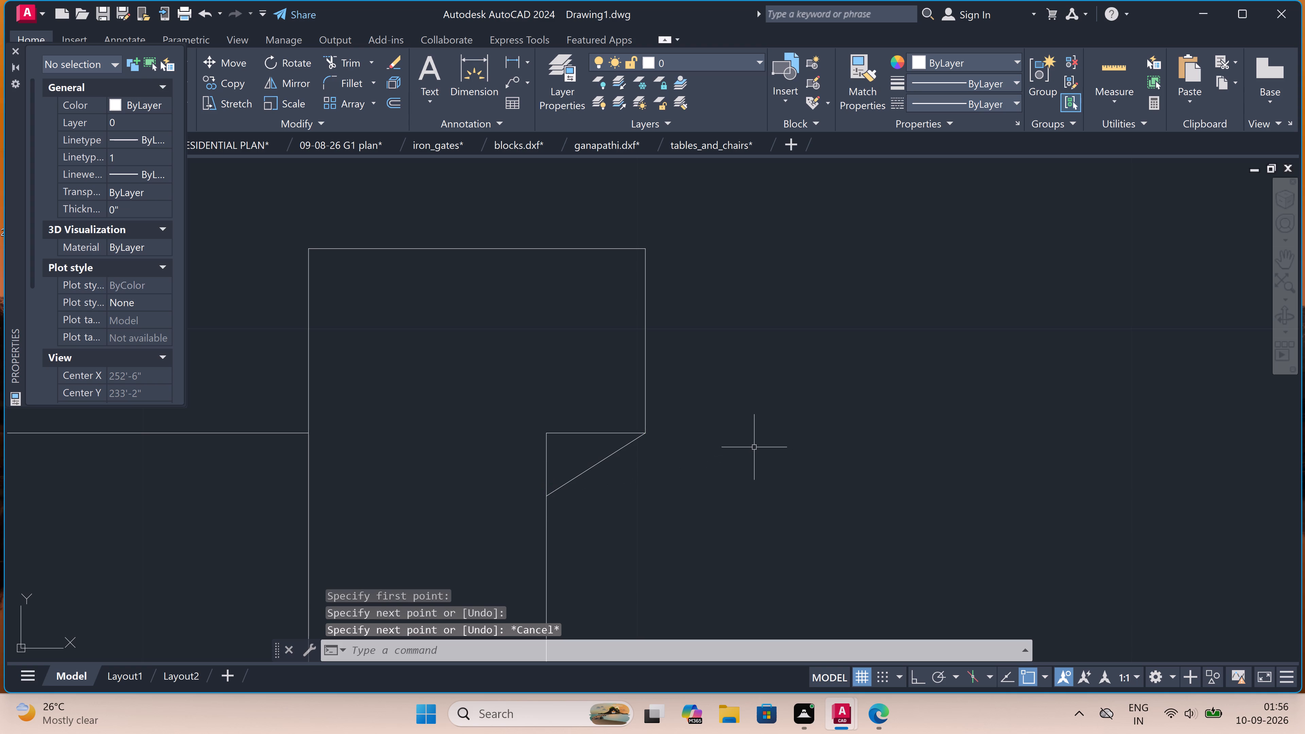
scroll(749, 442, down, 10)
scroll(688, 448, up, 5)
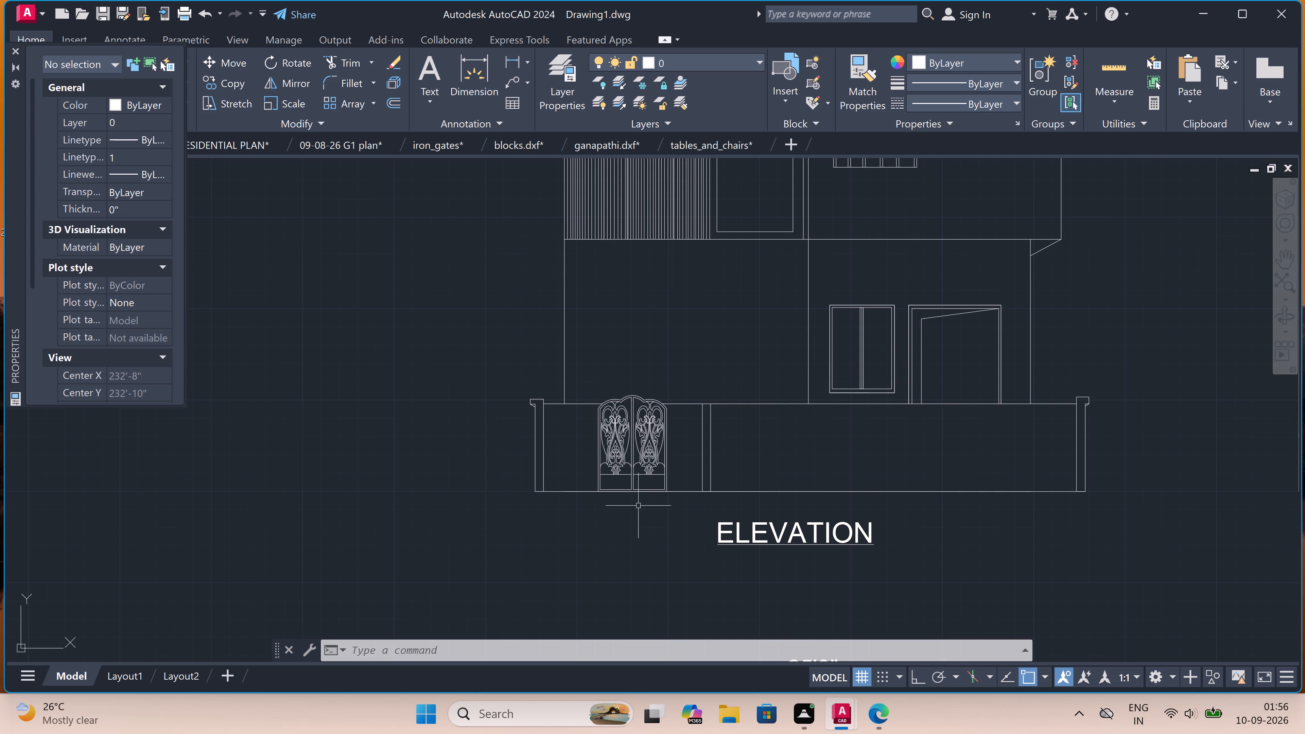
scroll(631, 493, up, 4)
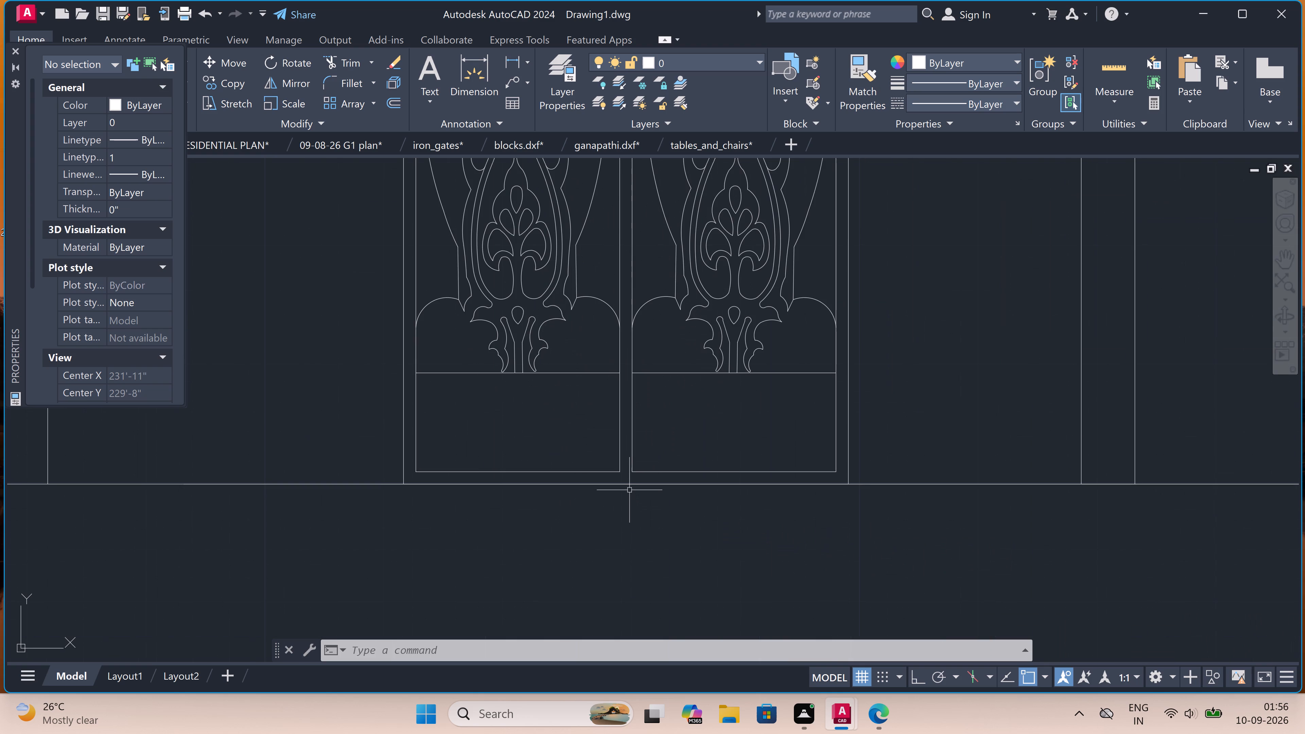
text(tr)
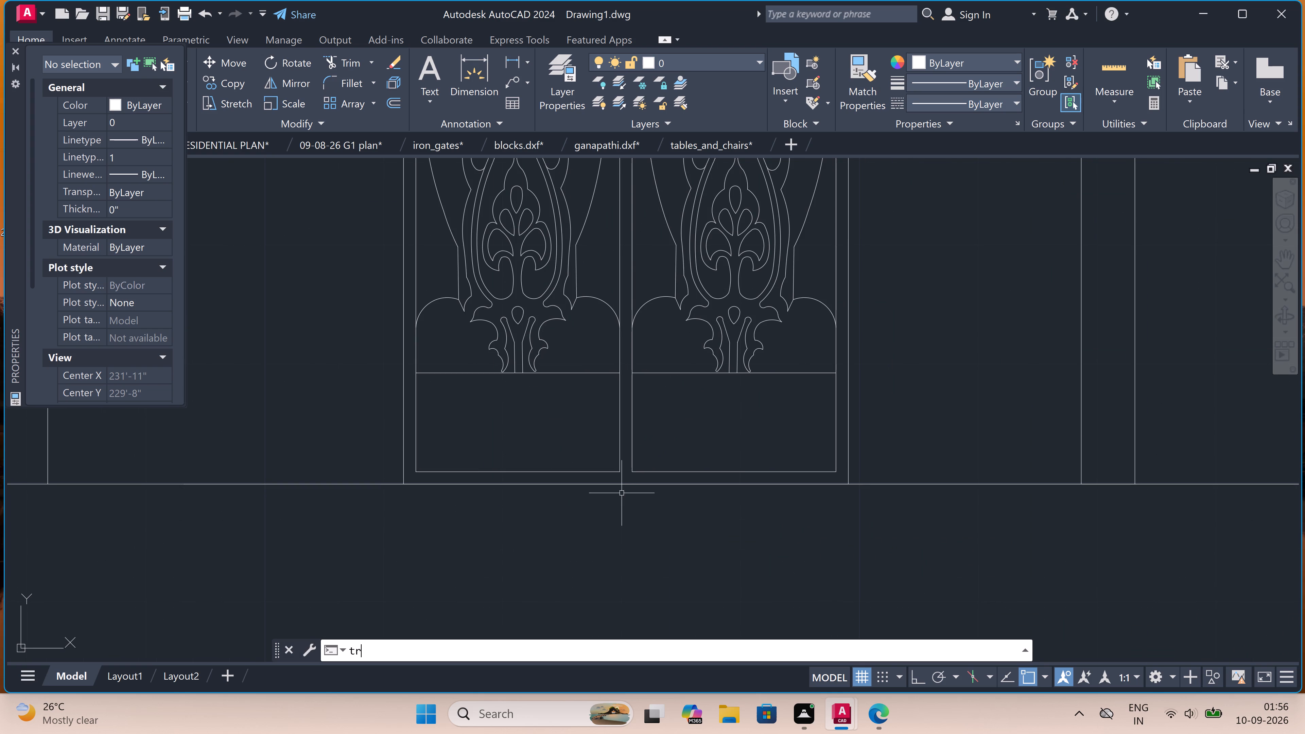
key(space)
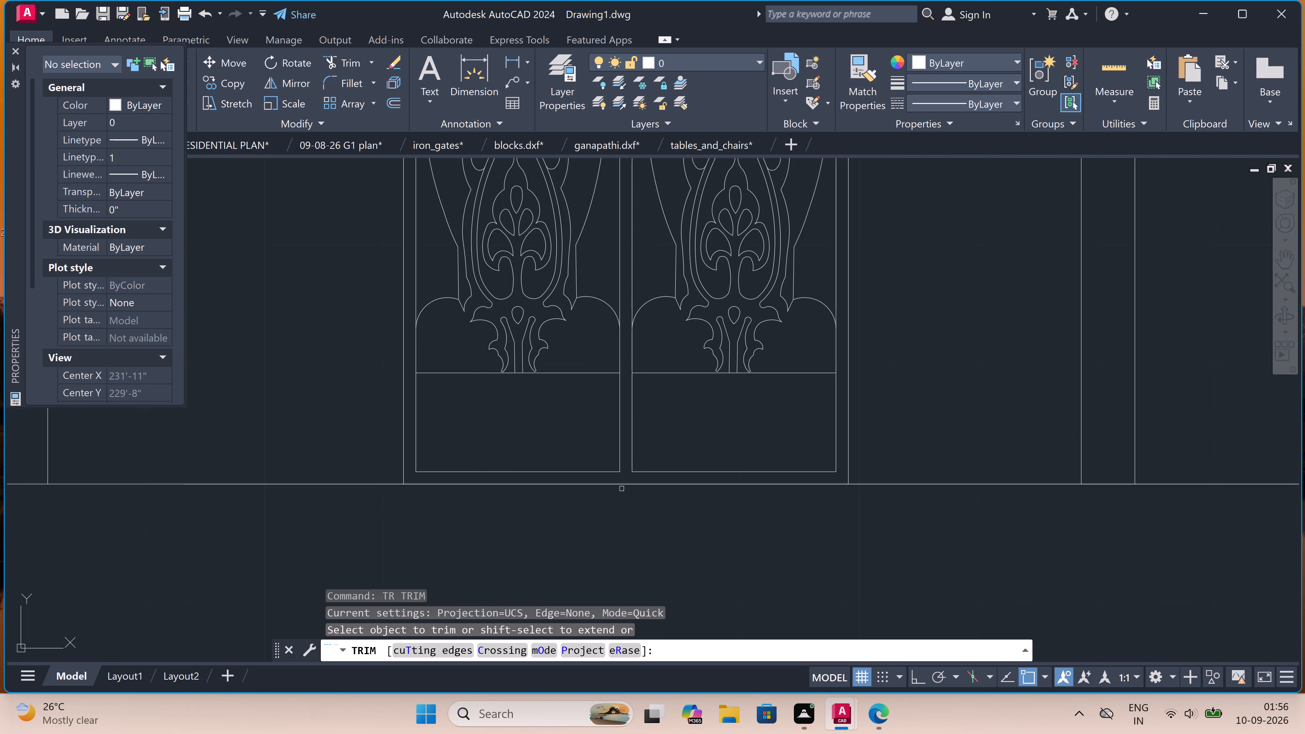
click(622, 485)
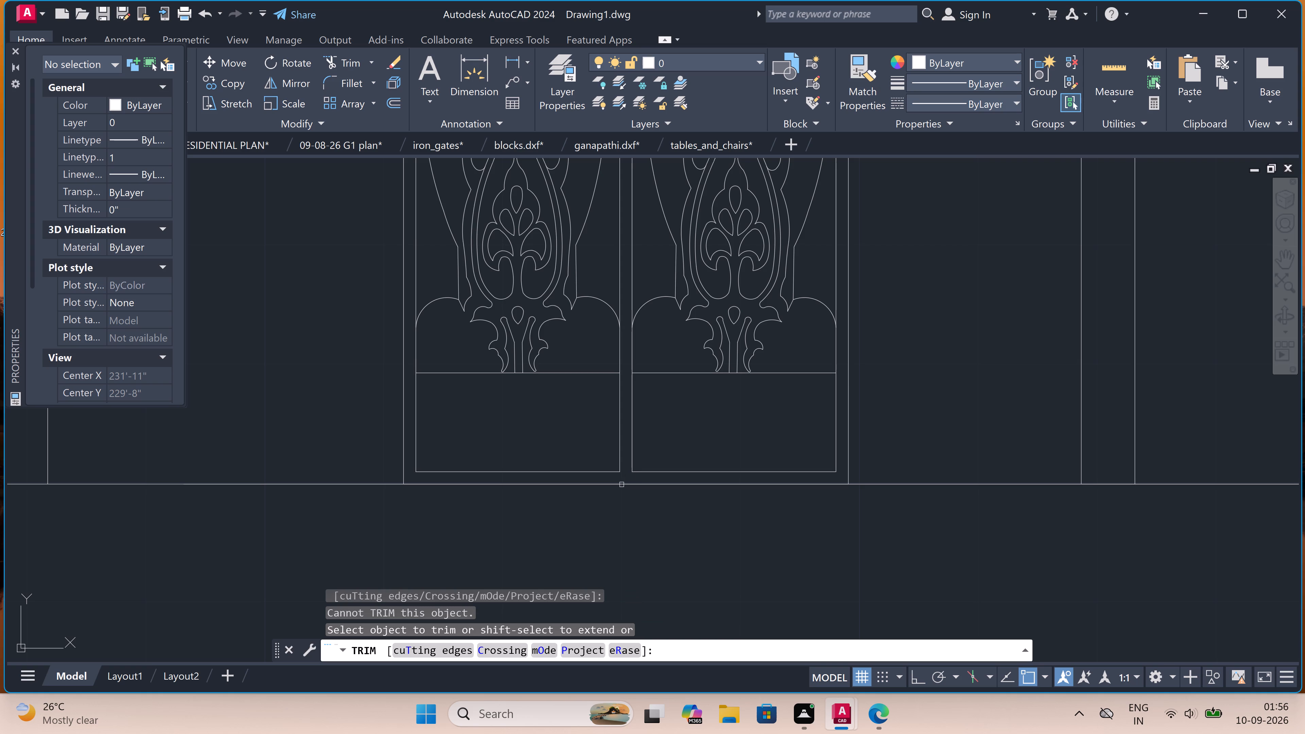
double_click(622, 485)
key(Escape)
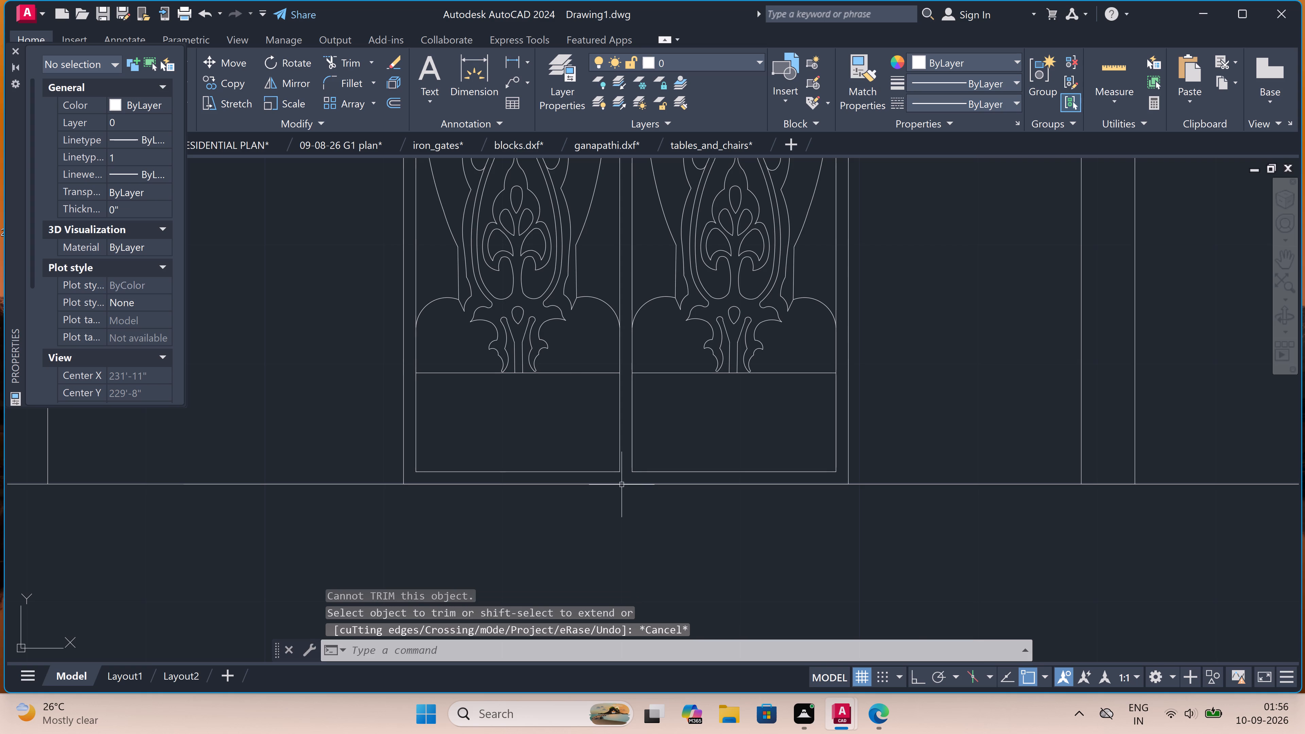
Draw a door-knob circle of about 1" radius on the ELEVATION door, just inside the leaf's free edge, slightly above the compound-wall top line.
scroll(622, 485, down, 2)
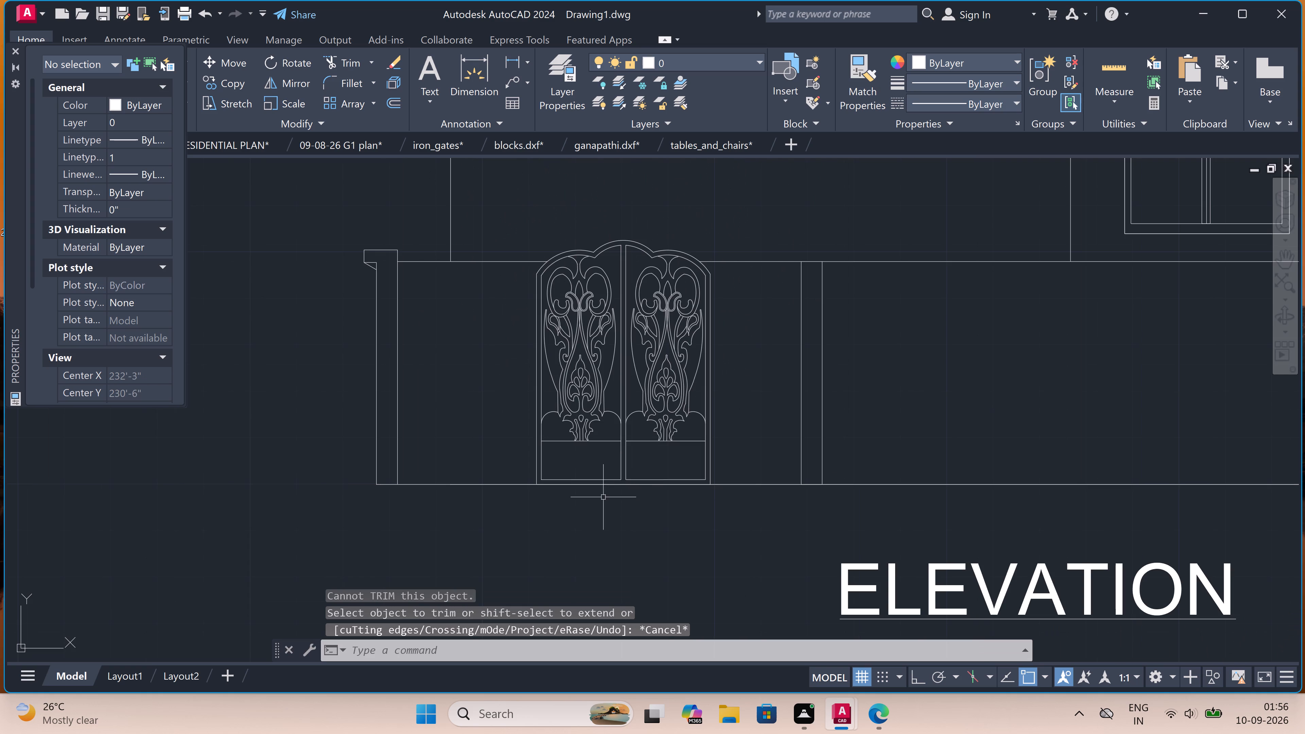
scroll(591, 504, down, 3)
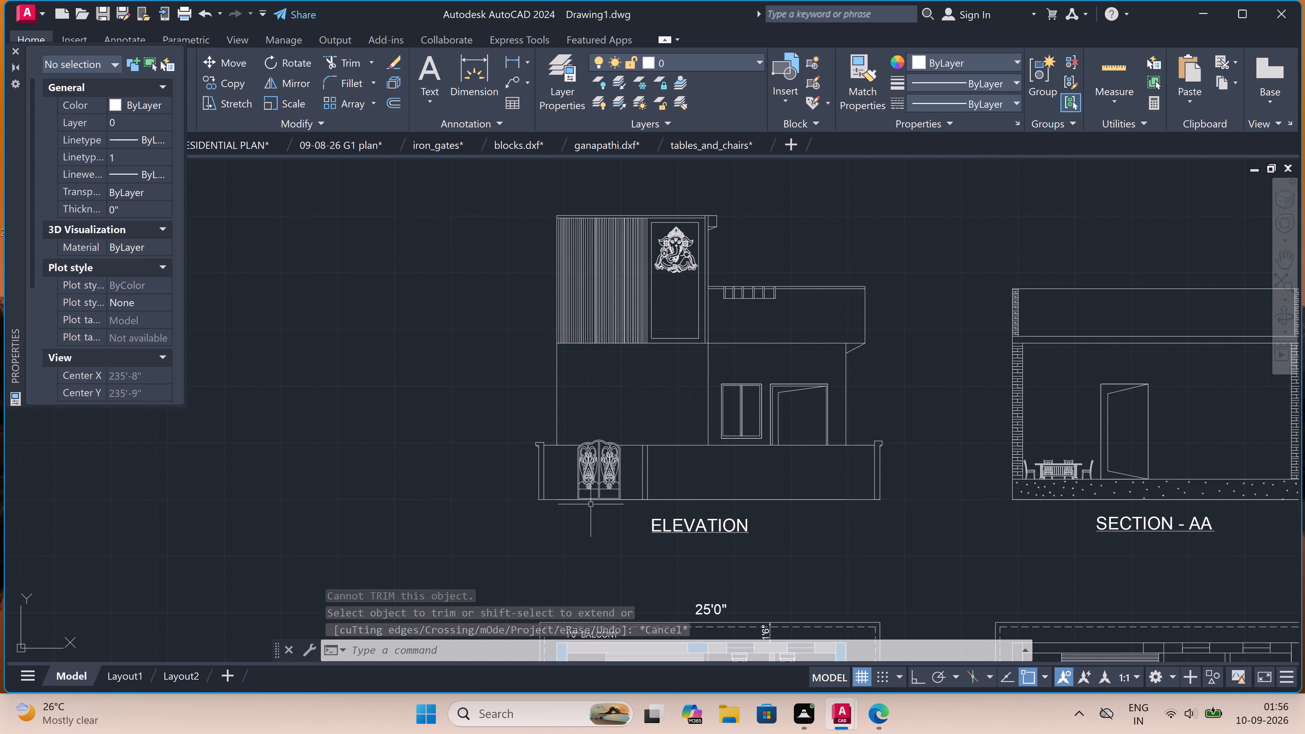
scroll(768, 441, up, 3)
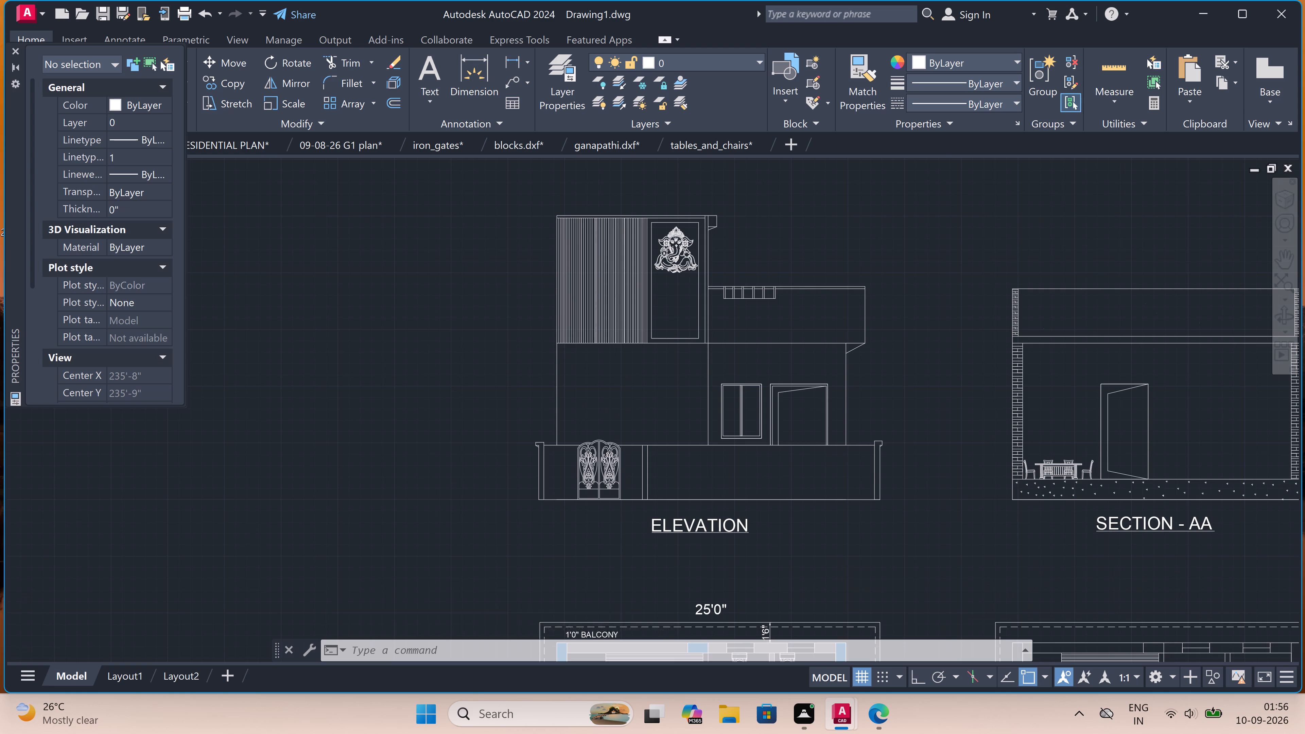
scroll(842, 443, down, 3)
scroll(842, 444, up, 4)
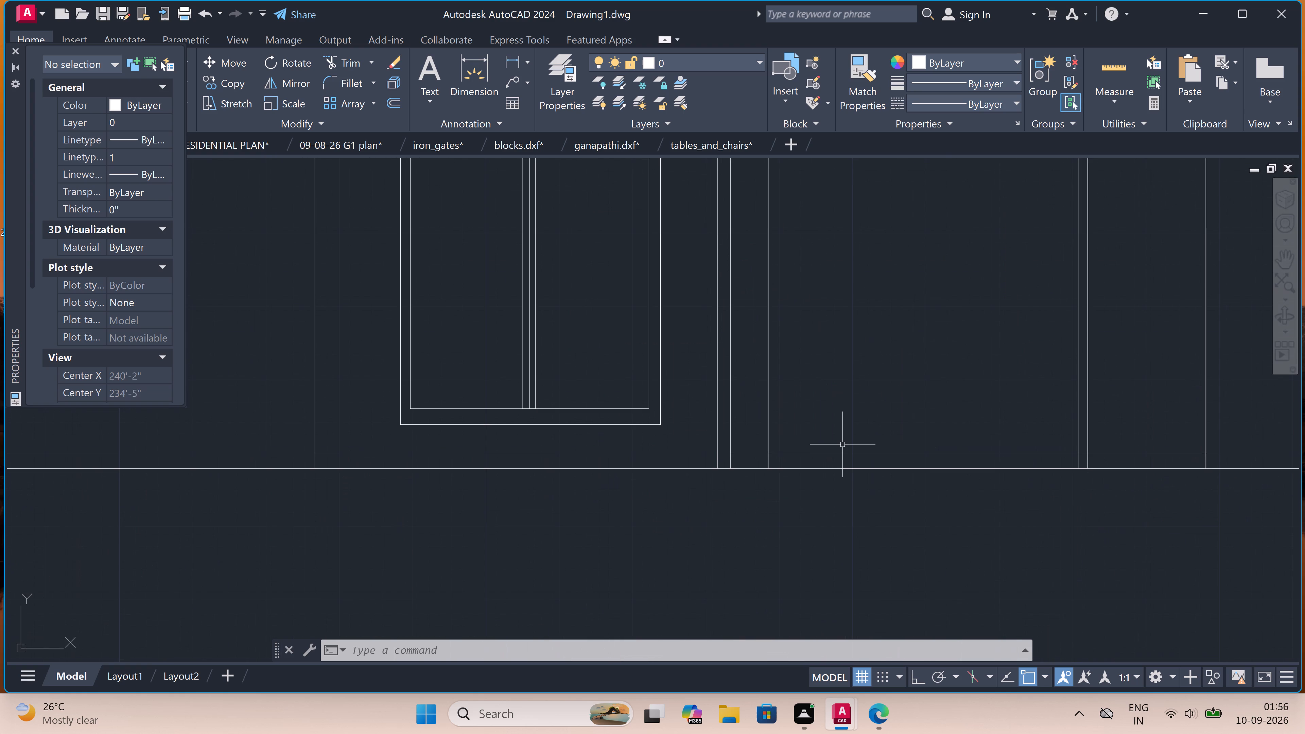
key(c)
key(space)
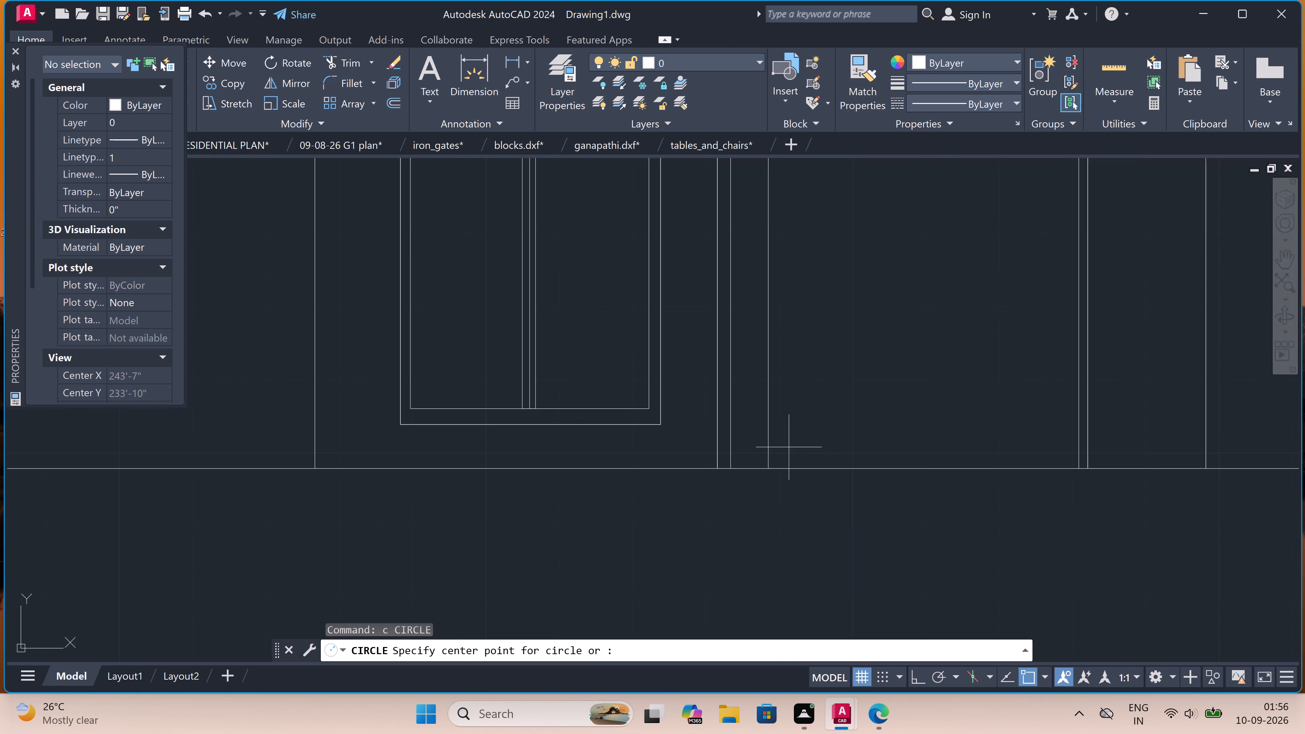
double_click(782, 451)
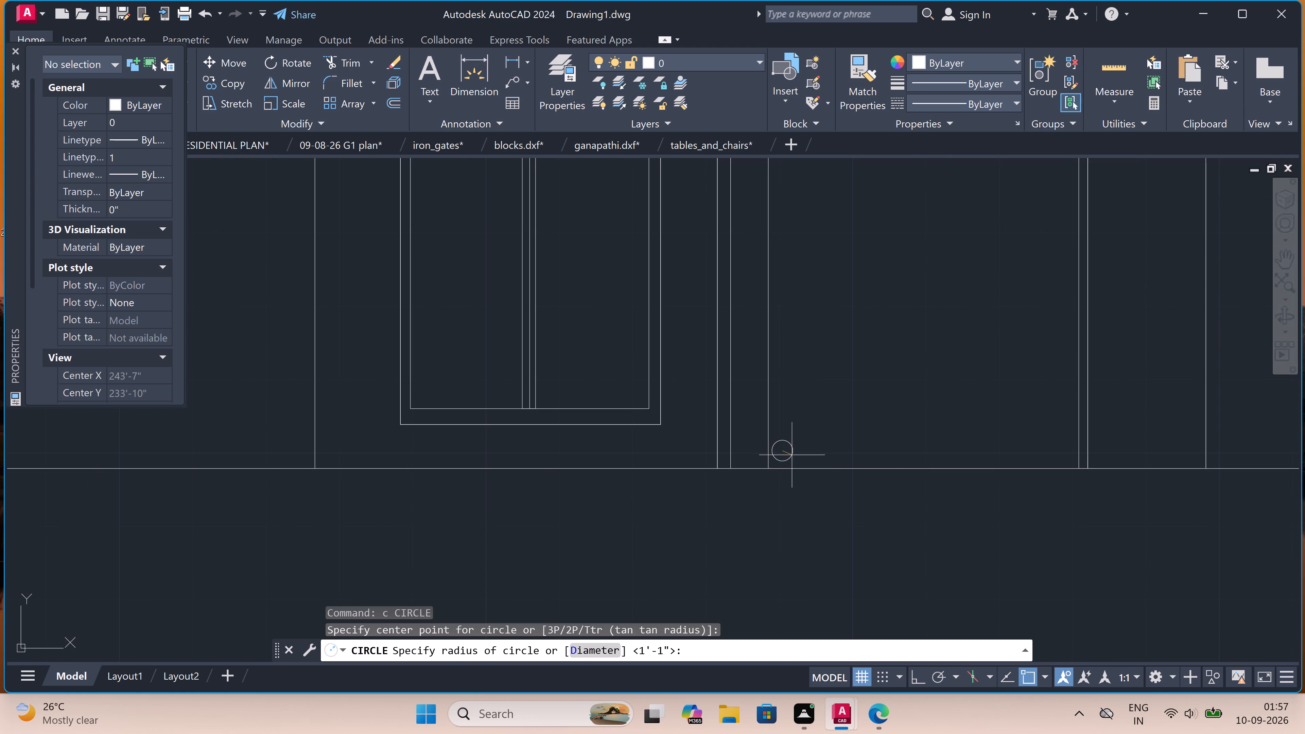
double_click(789, 455)
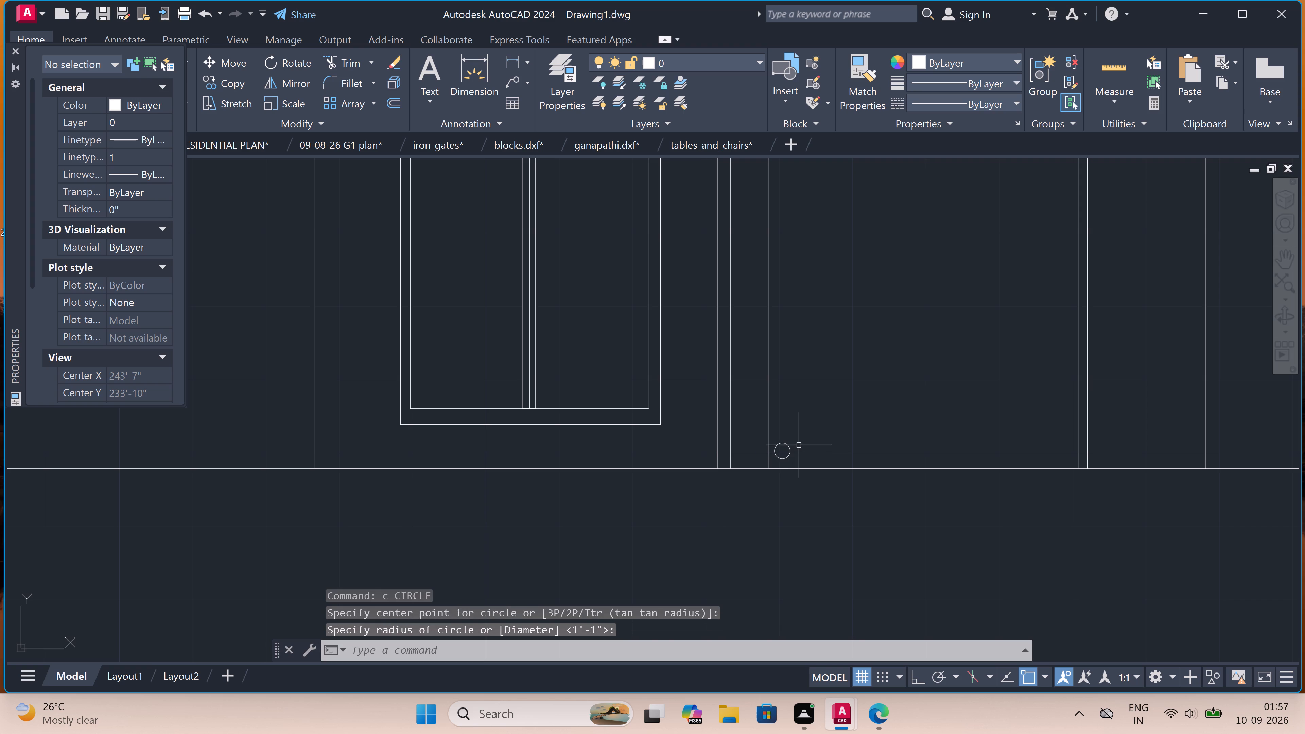
Draw a small door-knob circle on the SECTION - AA door, just inside the leaf's free edge at about mid-height.
scroll(802, 426, down, 8)
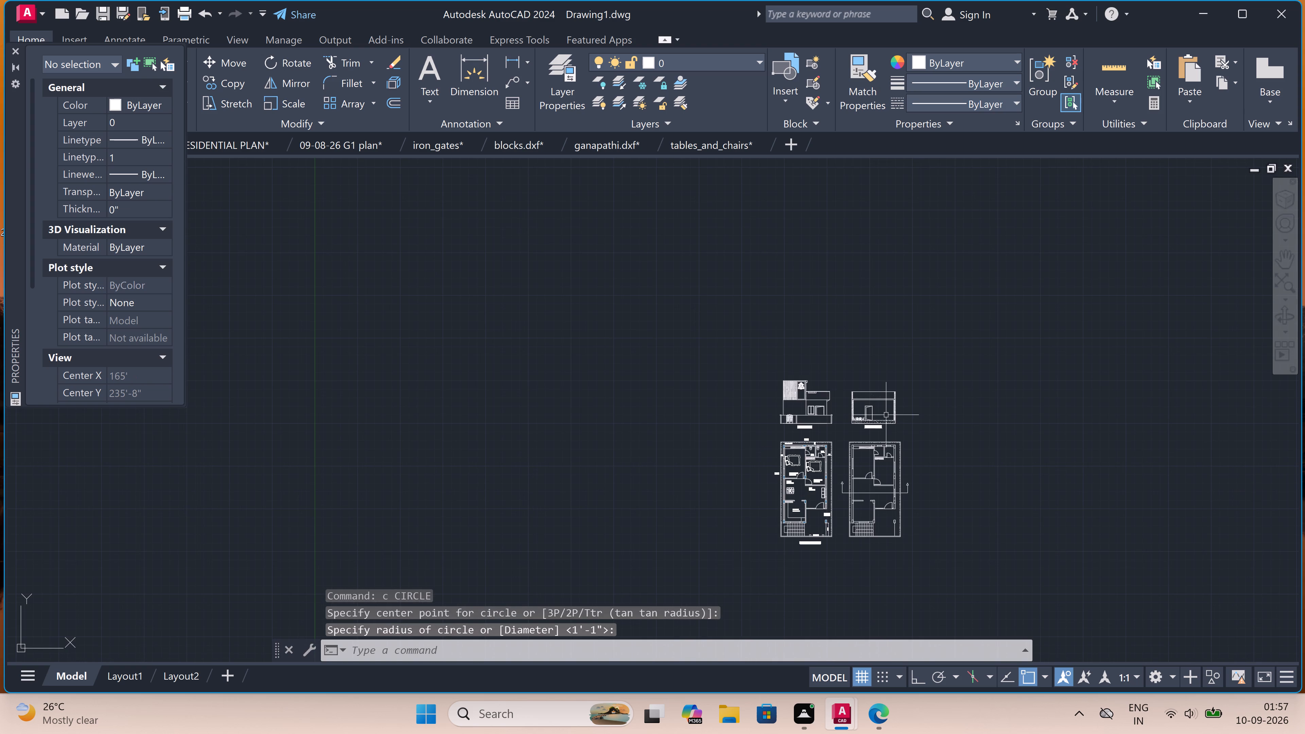
scroll(866, 412, up, 7)
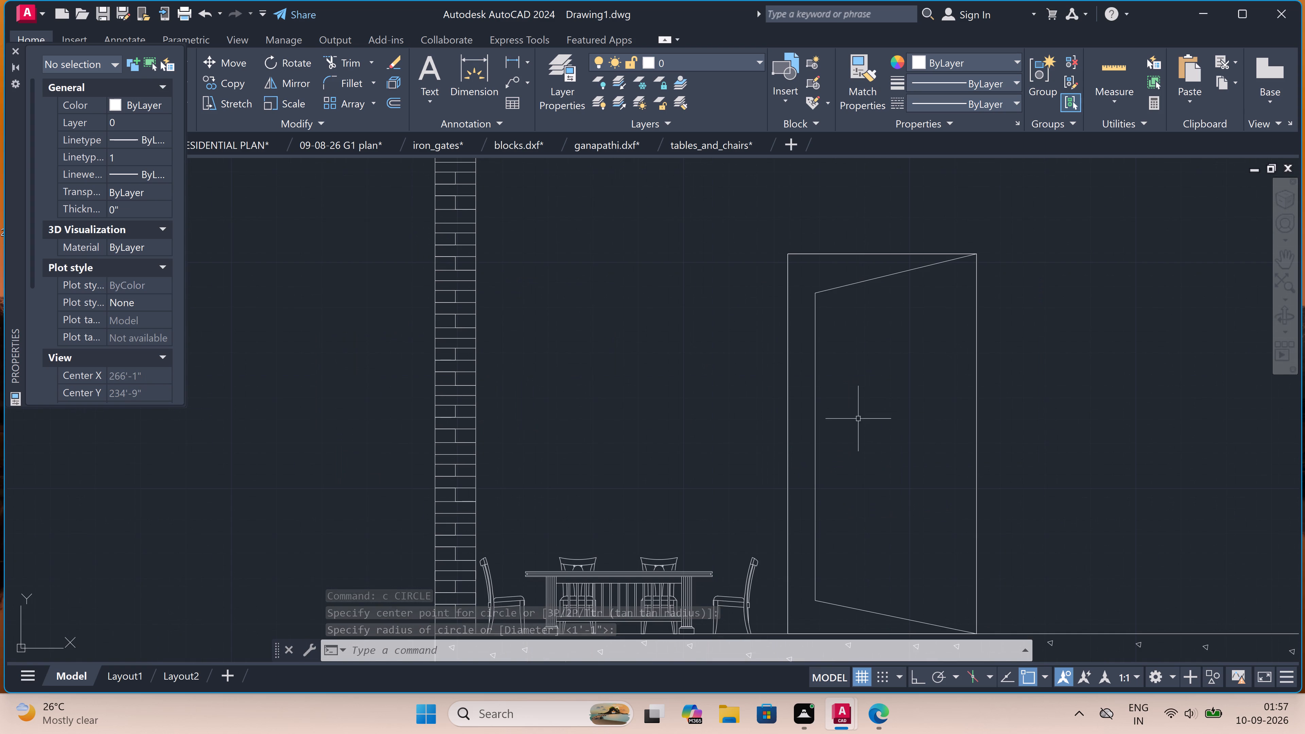
key(c)
key(space)
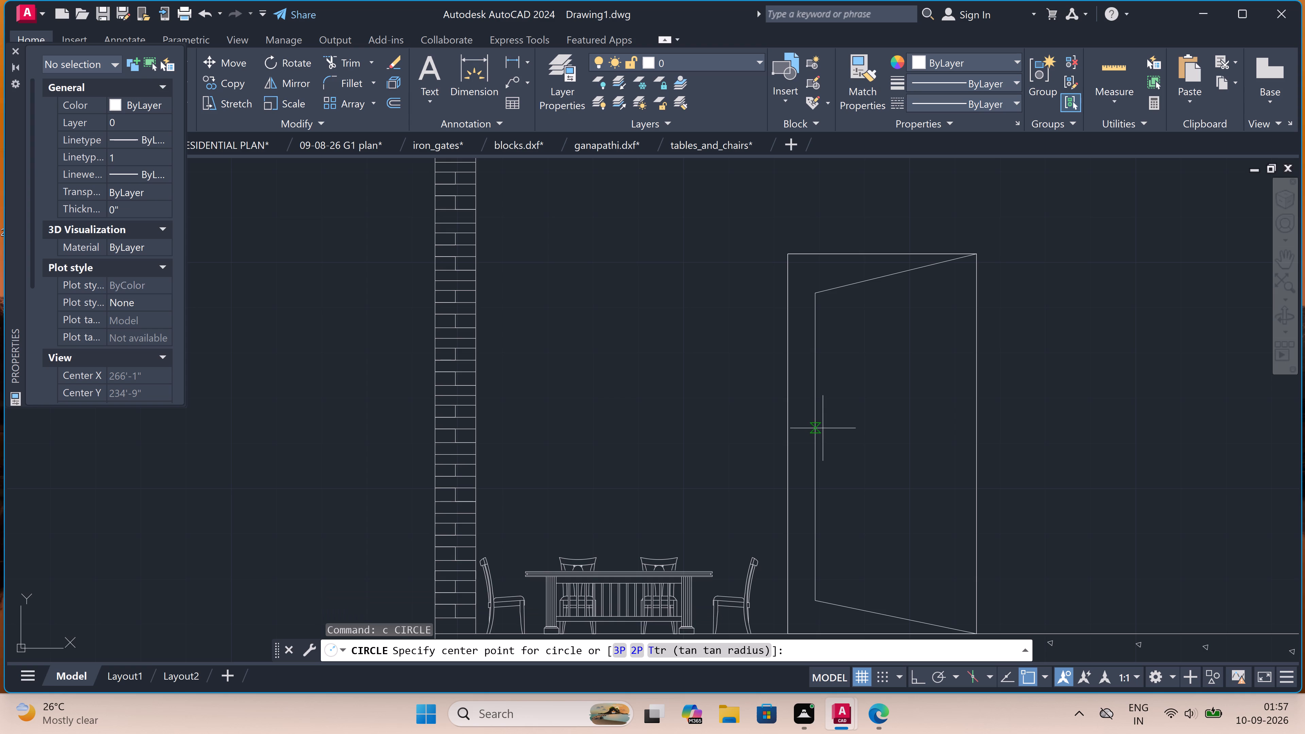
scroll(823, 428, up, 2)
click(823, 428)
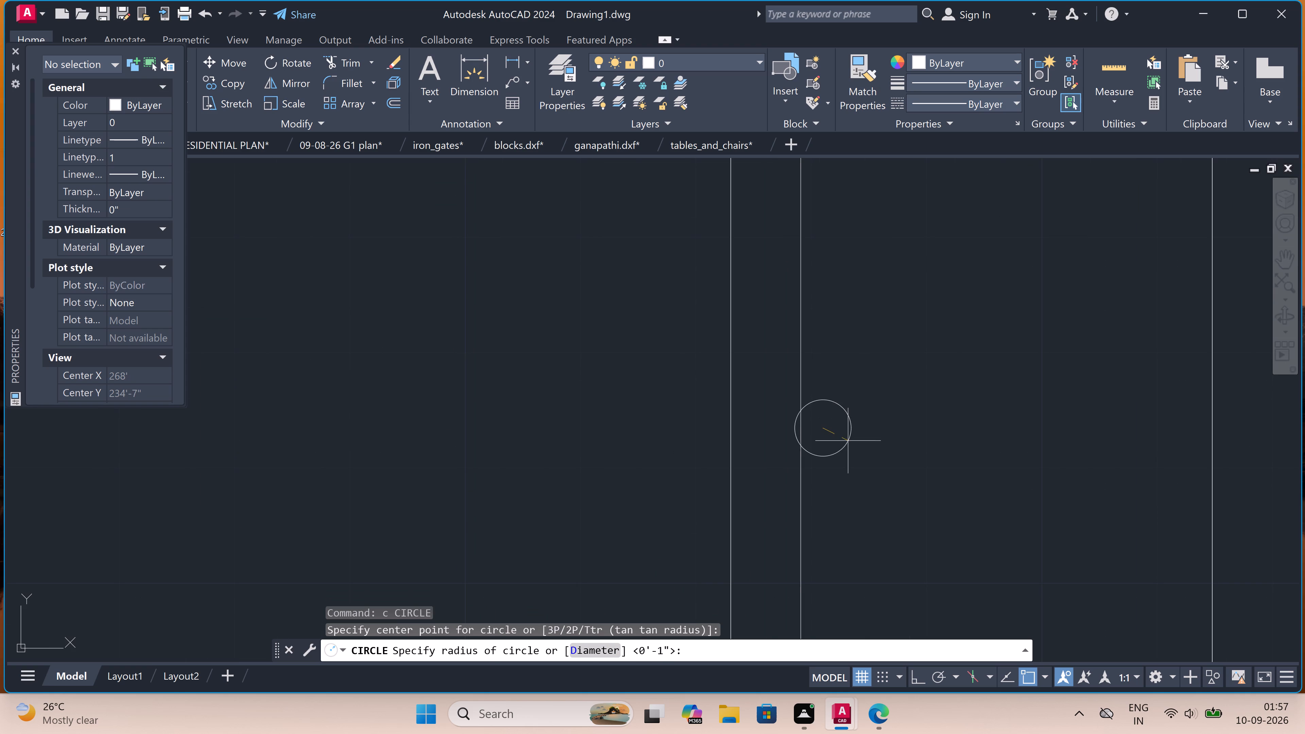
click(833, 430)
scroll(843, 406, down, 4)
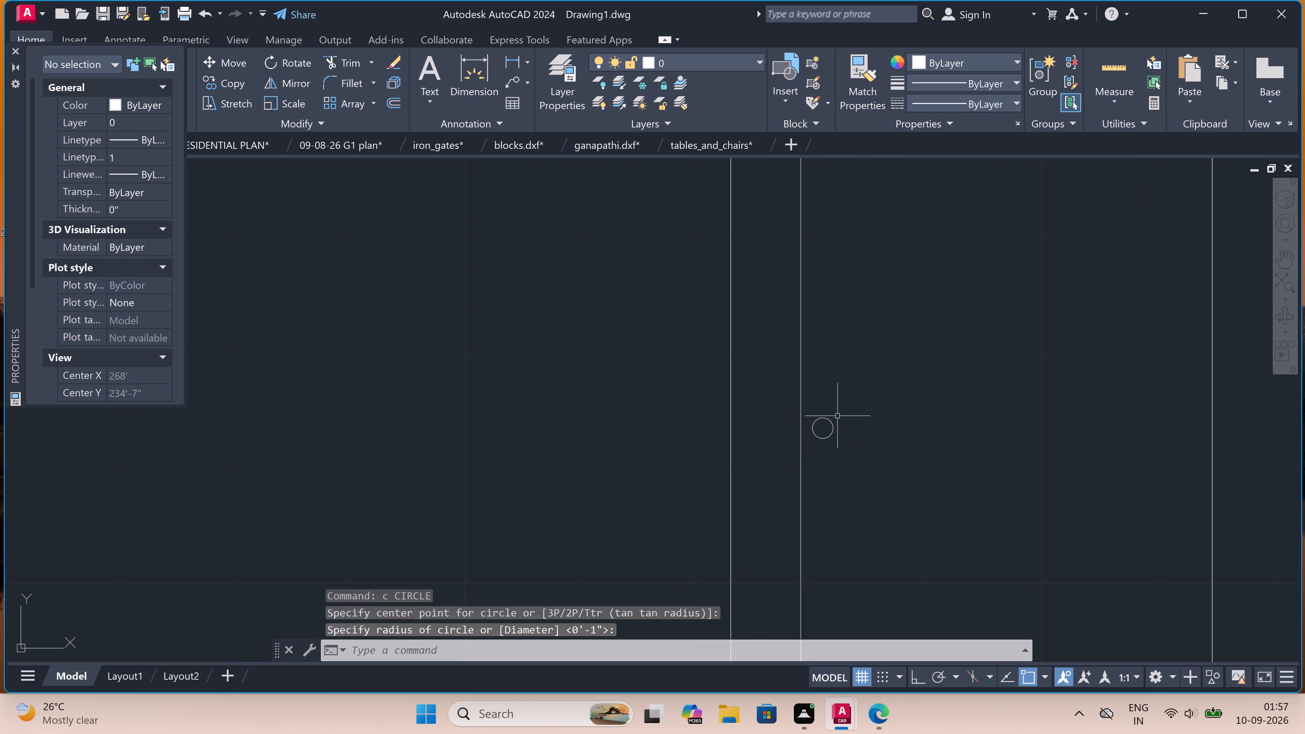
scroll(843, 406, down, 1)
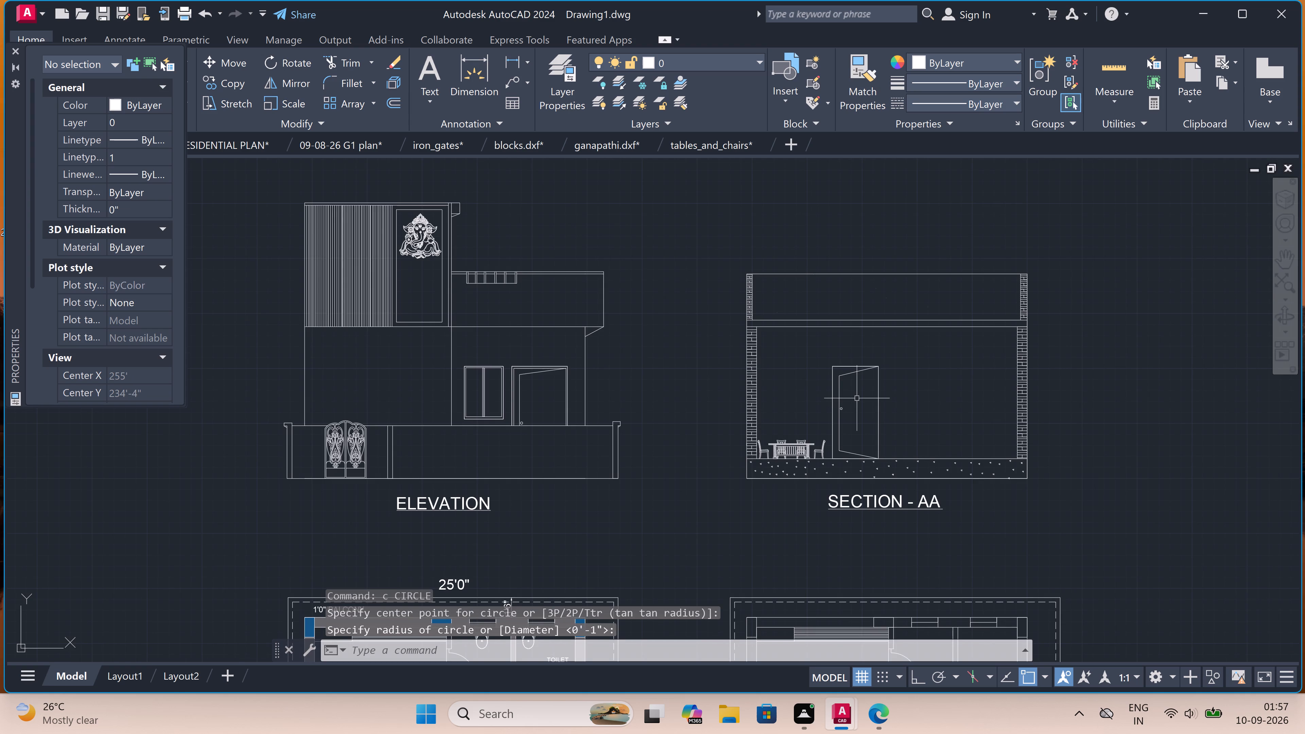
key(Escape)
scroll(857, 398, down, 3)
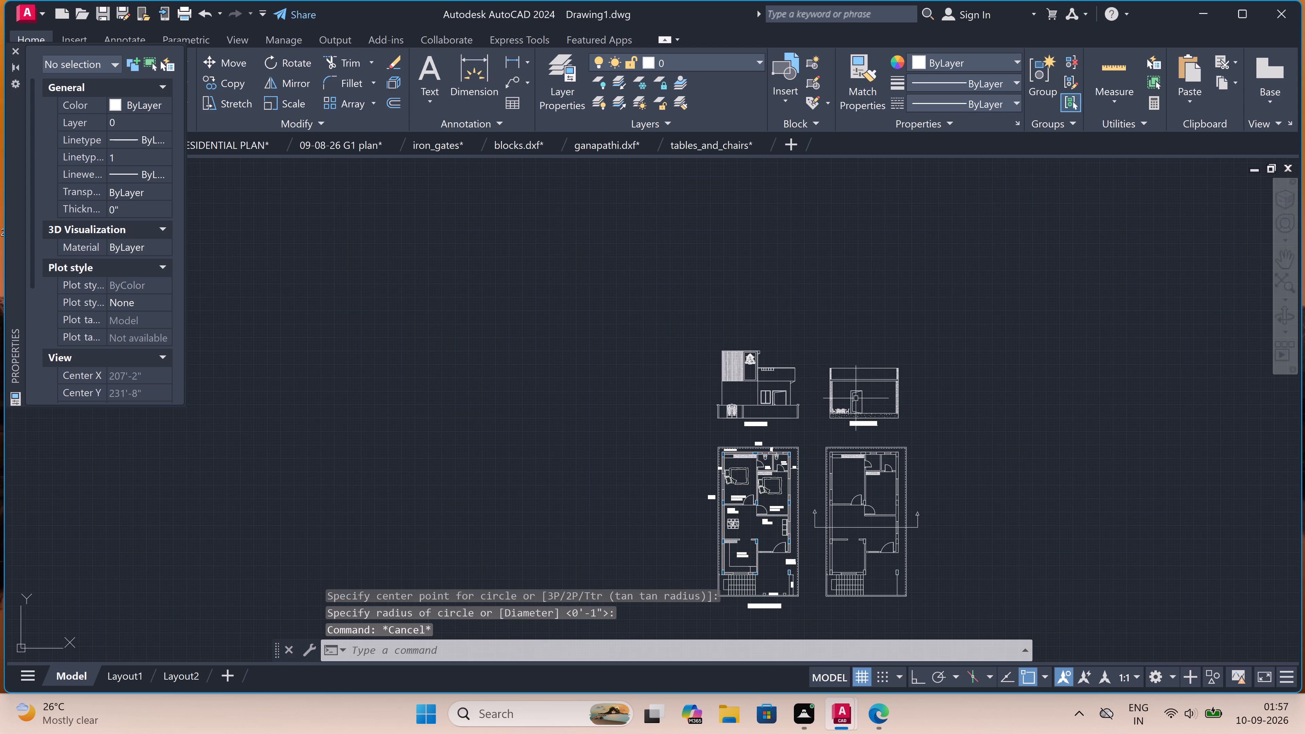
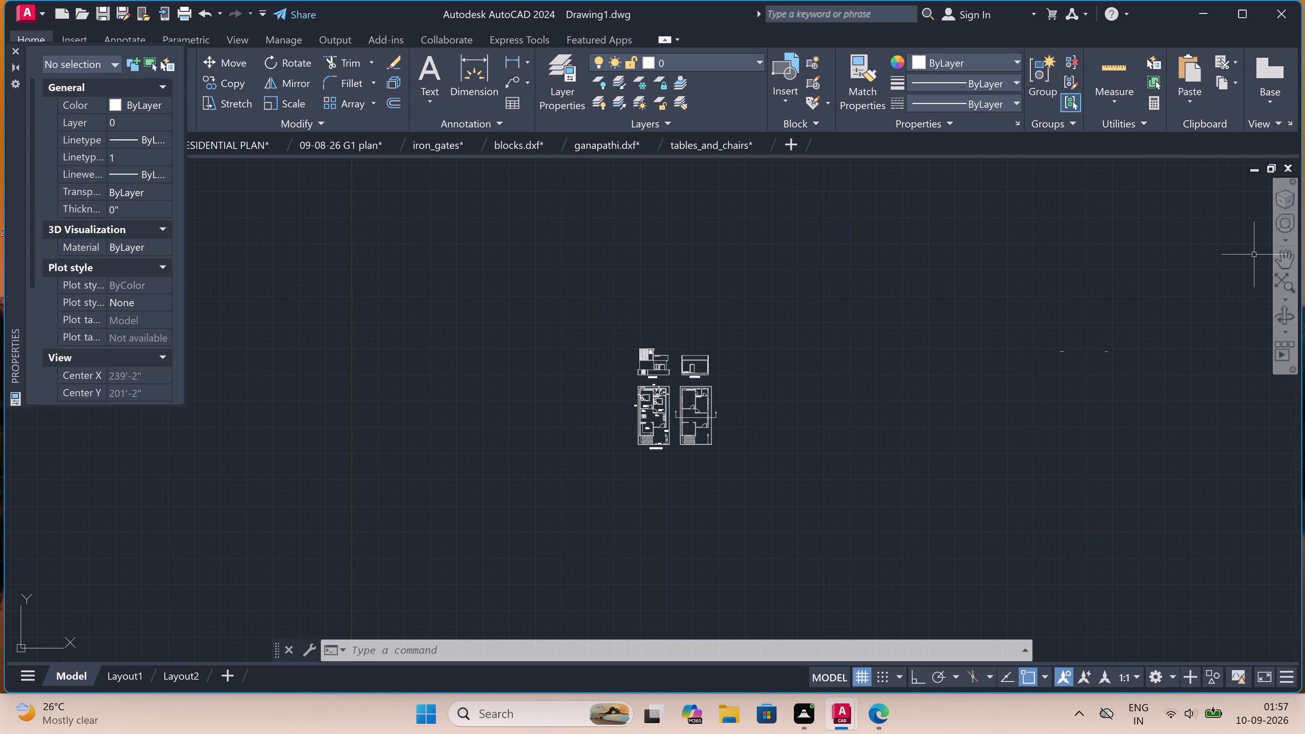
Erase the two stray lines lying far away from the house drawings.
drag(1166, 298, 1162, 304)
click(1021, 424)
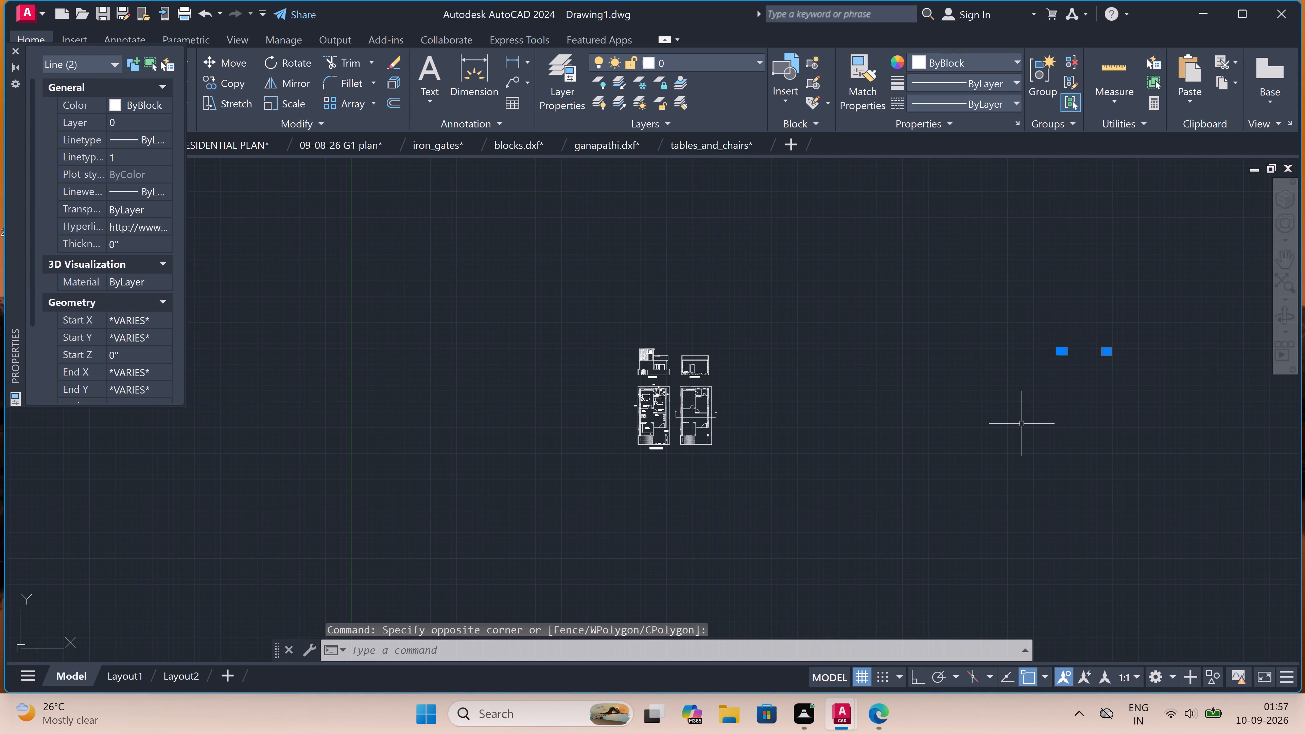
key(Delete)
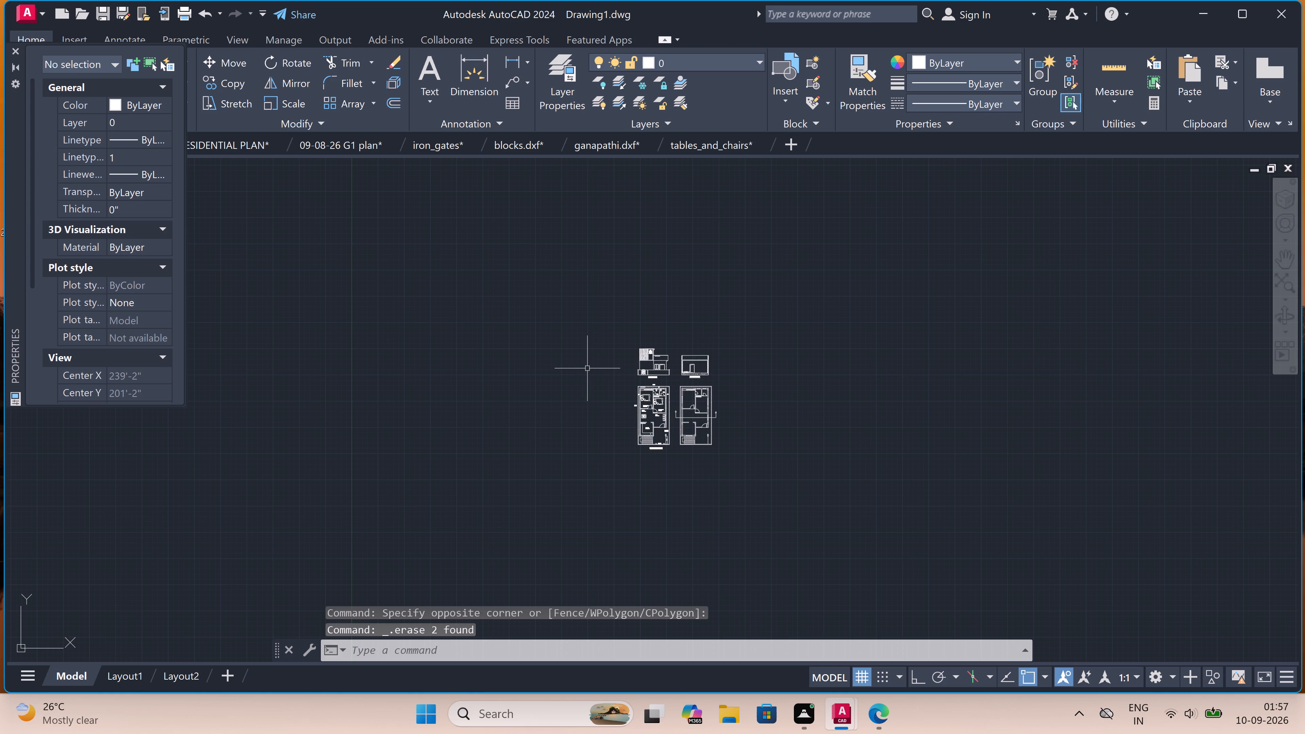
Draw one rectangular border enclosing the ELEVATION, SECTION - AA and both floor plans, with a margin all round.
scroll(608, 334, up, 1)
text(rec)
key(space)
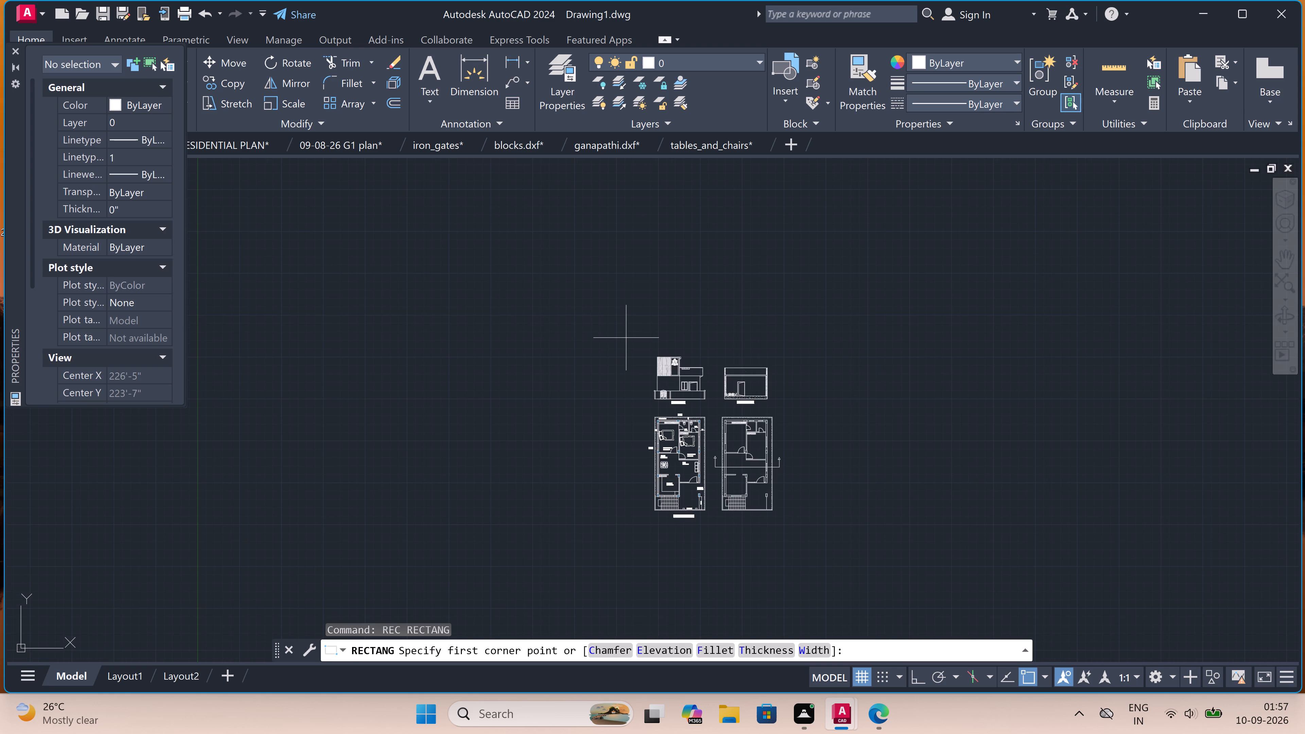
scroll(644, 349, up, 1)
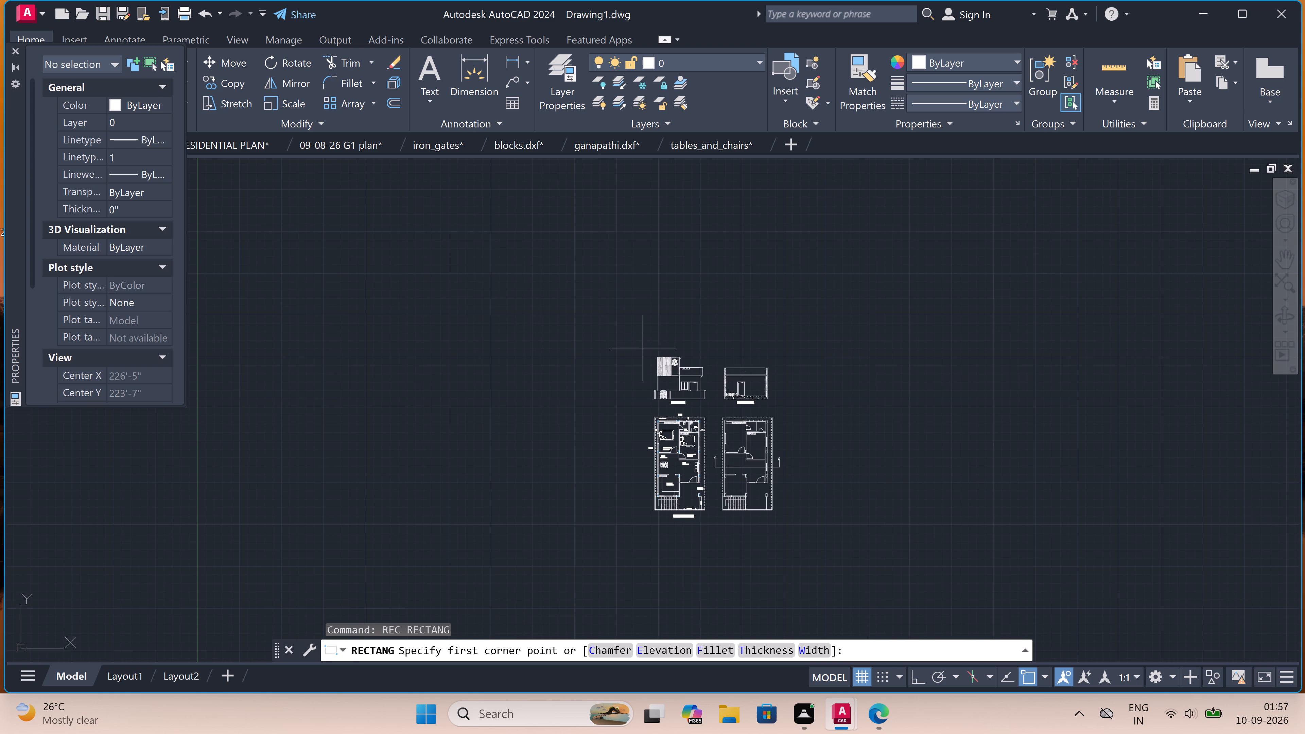
click(641, 344)
scroll(798, 392, down, 2)
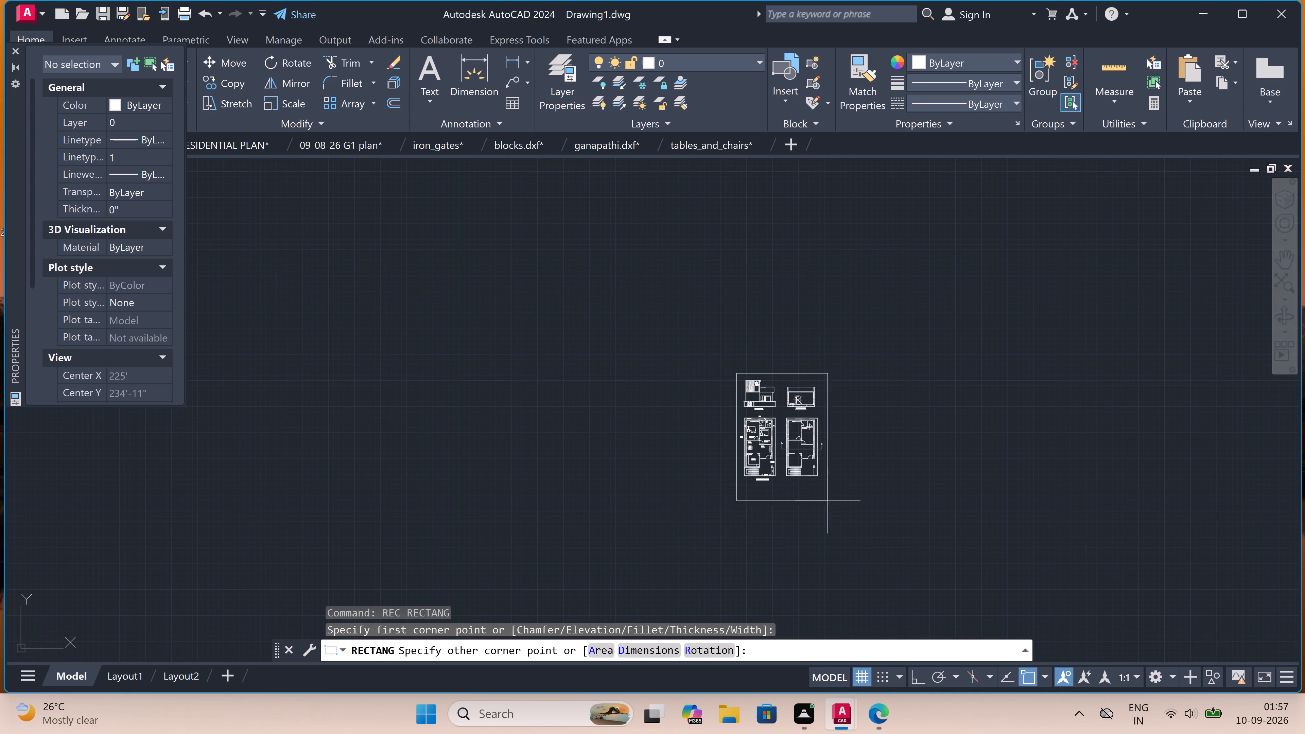
scroll(840, 494, up, 2)
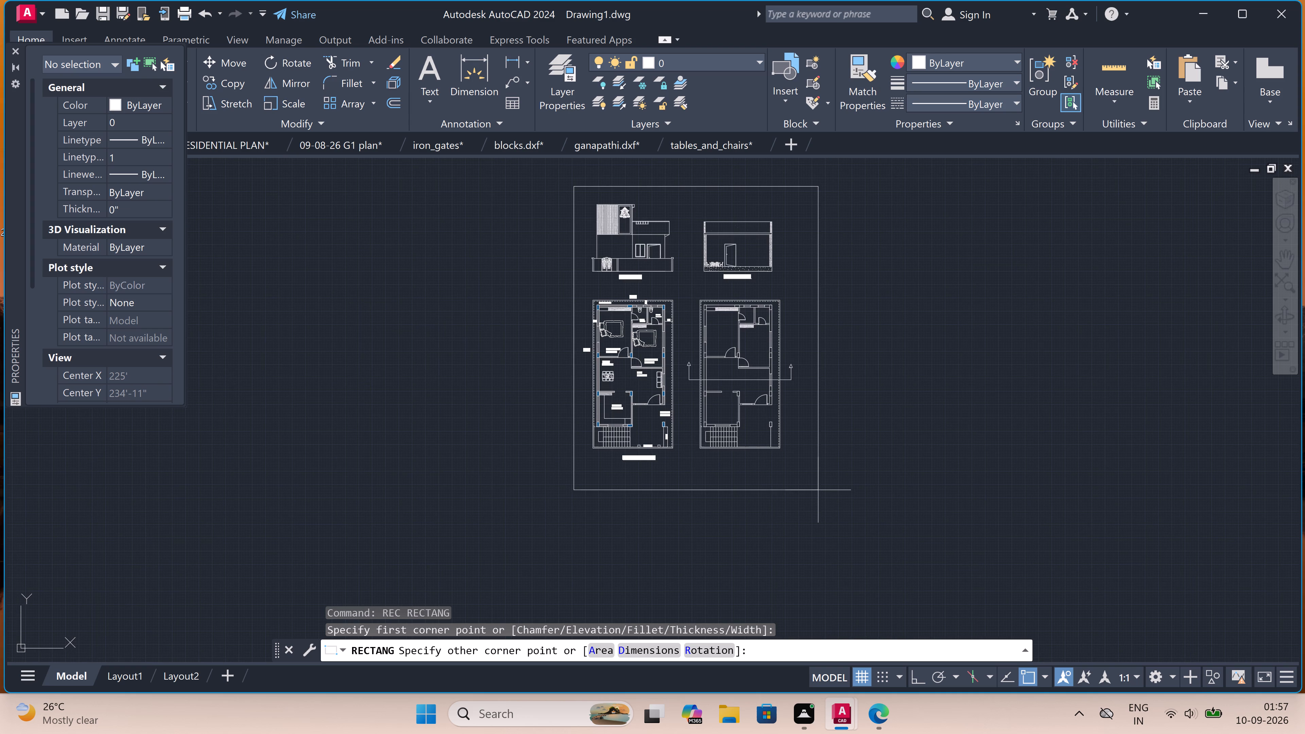
double_click(803, 487)
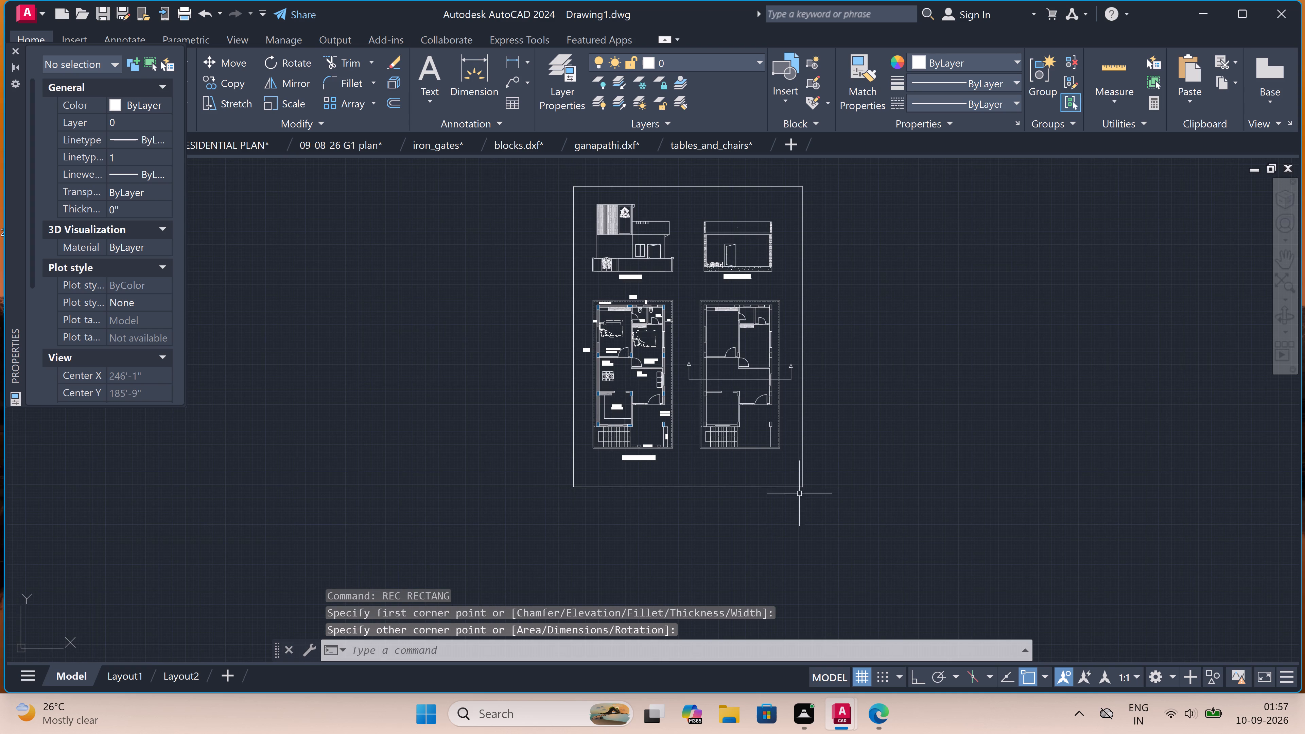
key(Escape)
Add the multiline text "A" just above the section-line arrowhead that lies between the two floor plans.
scroll(732, 505, down, 2)
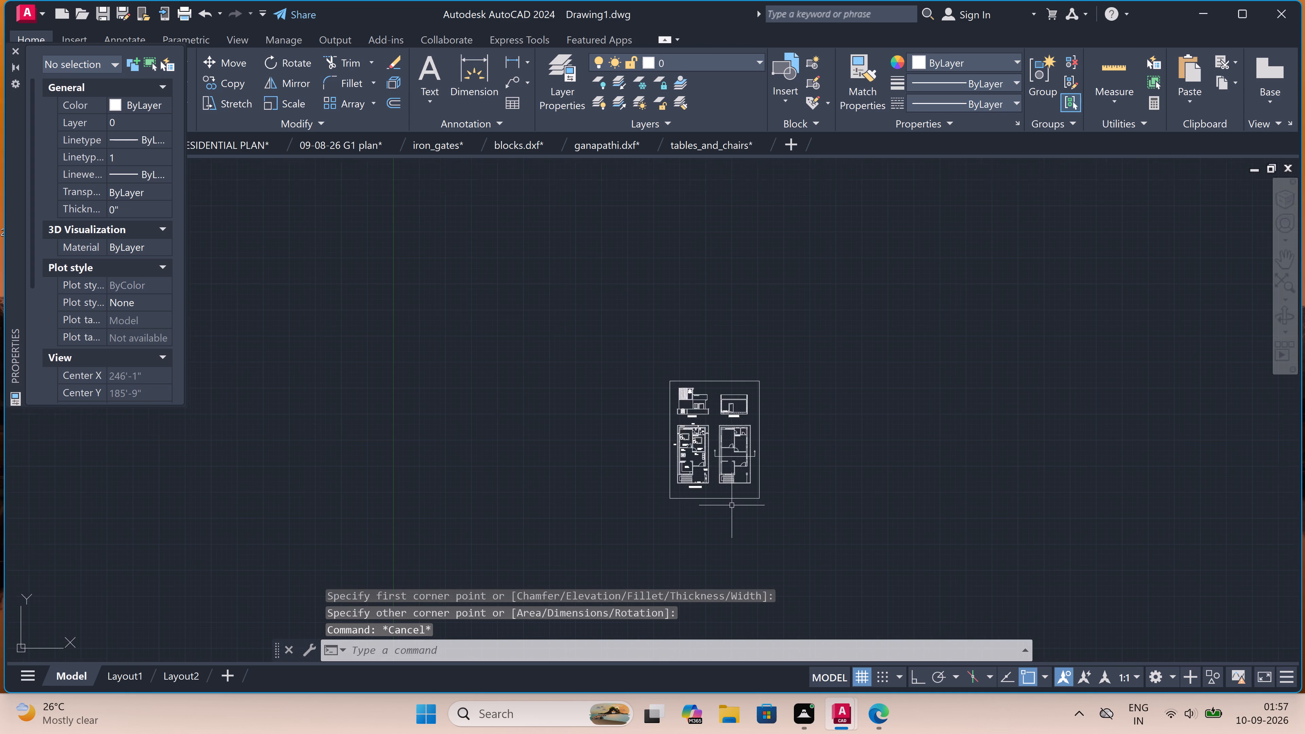
scroll(728, 404, up, 4)
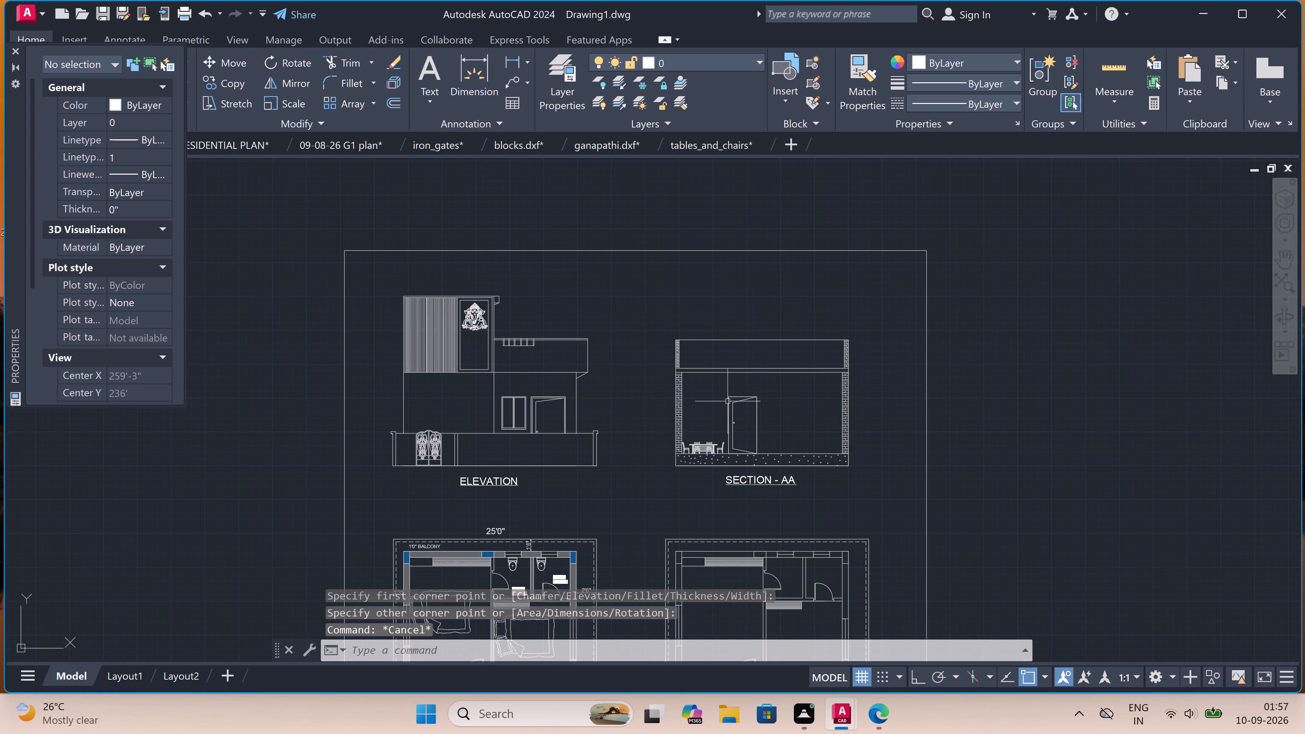
scroll(728, 401, up, 1)
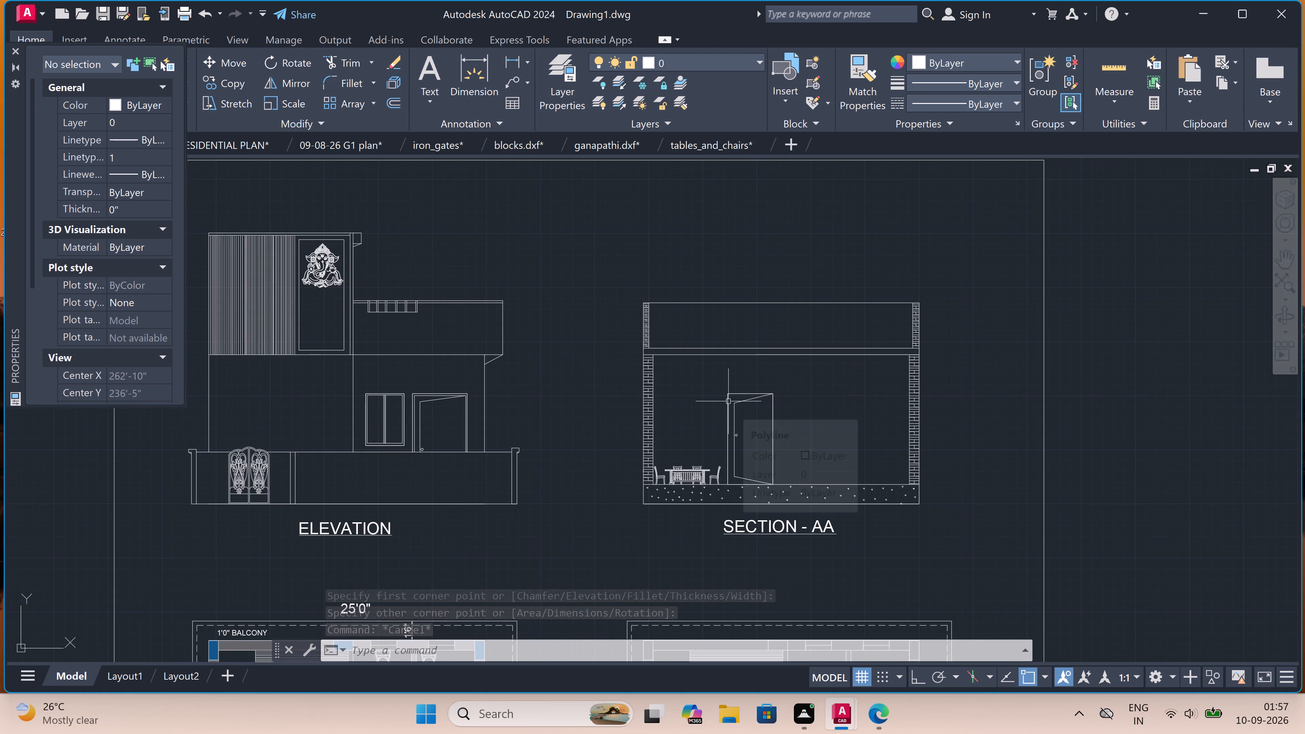
scroll(728, 401, down, 1)
scroll(692, 452, up, 2)
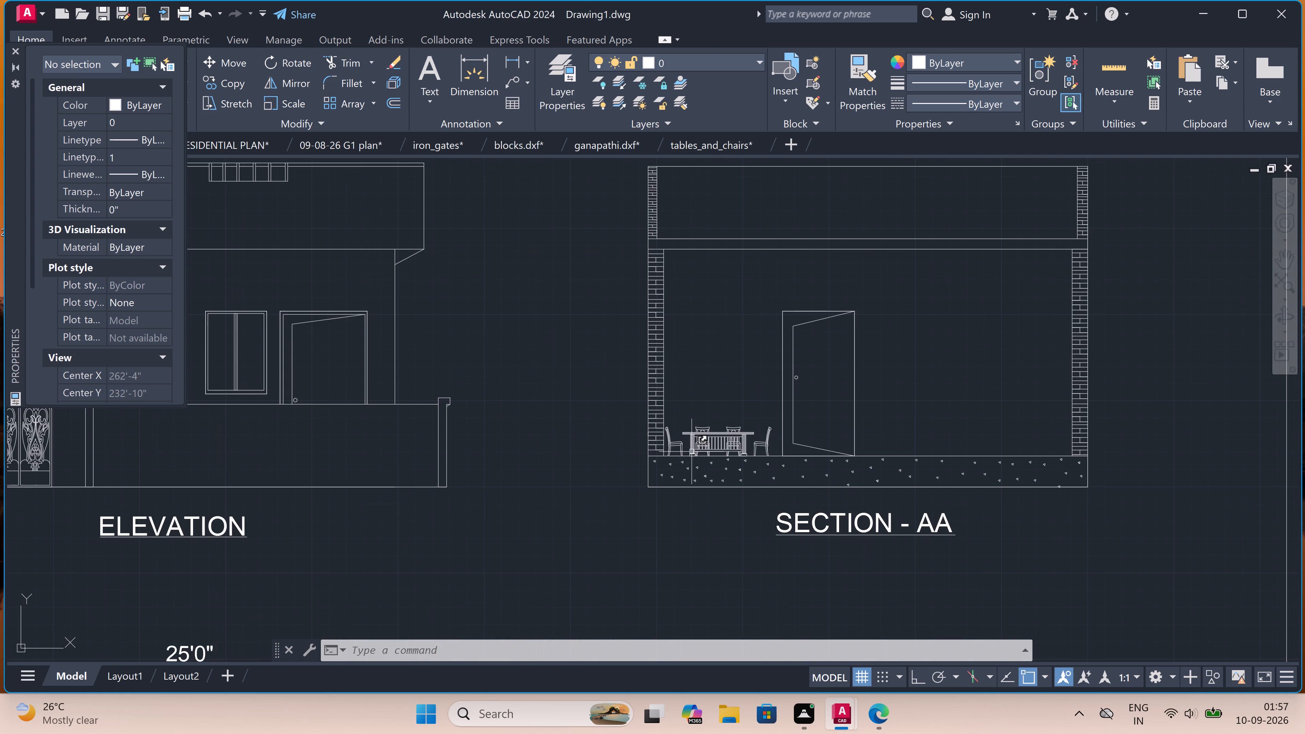
scroll(695, 442, down, 5)
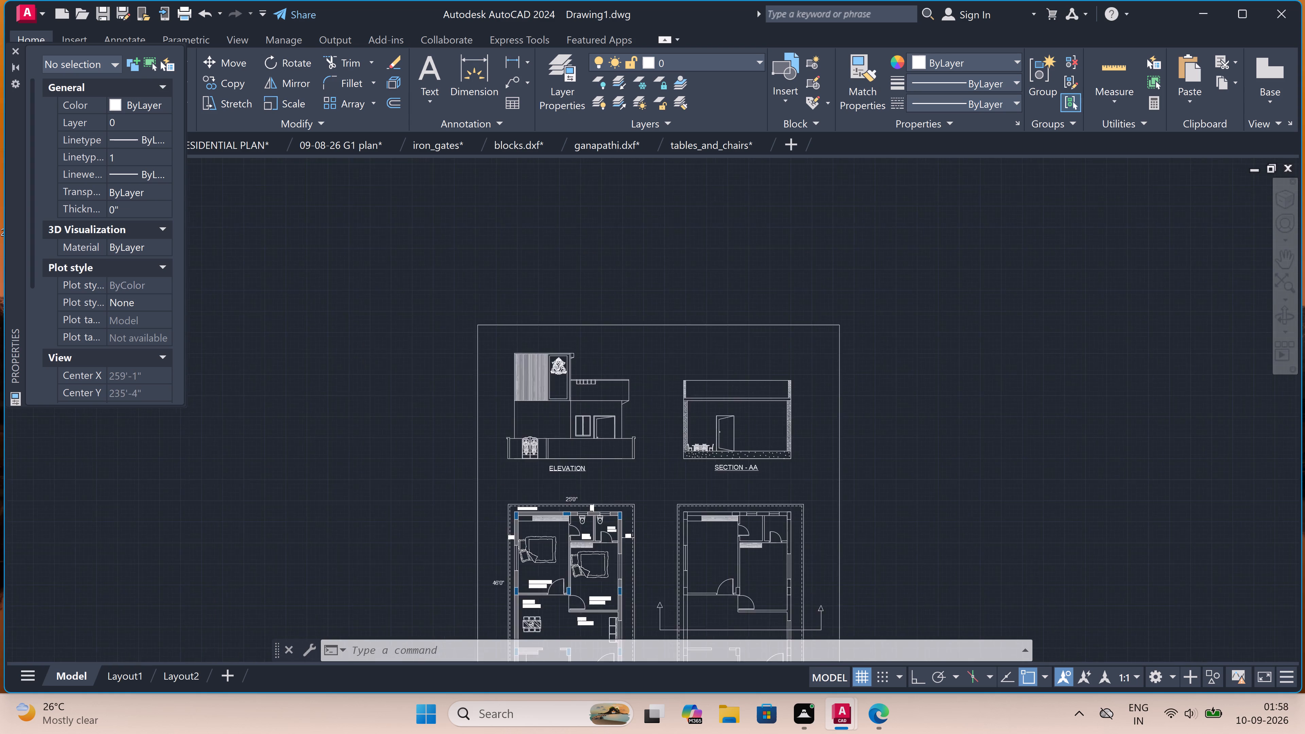
scroll(660, 556, up, 3)
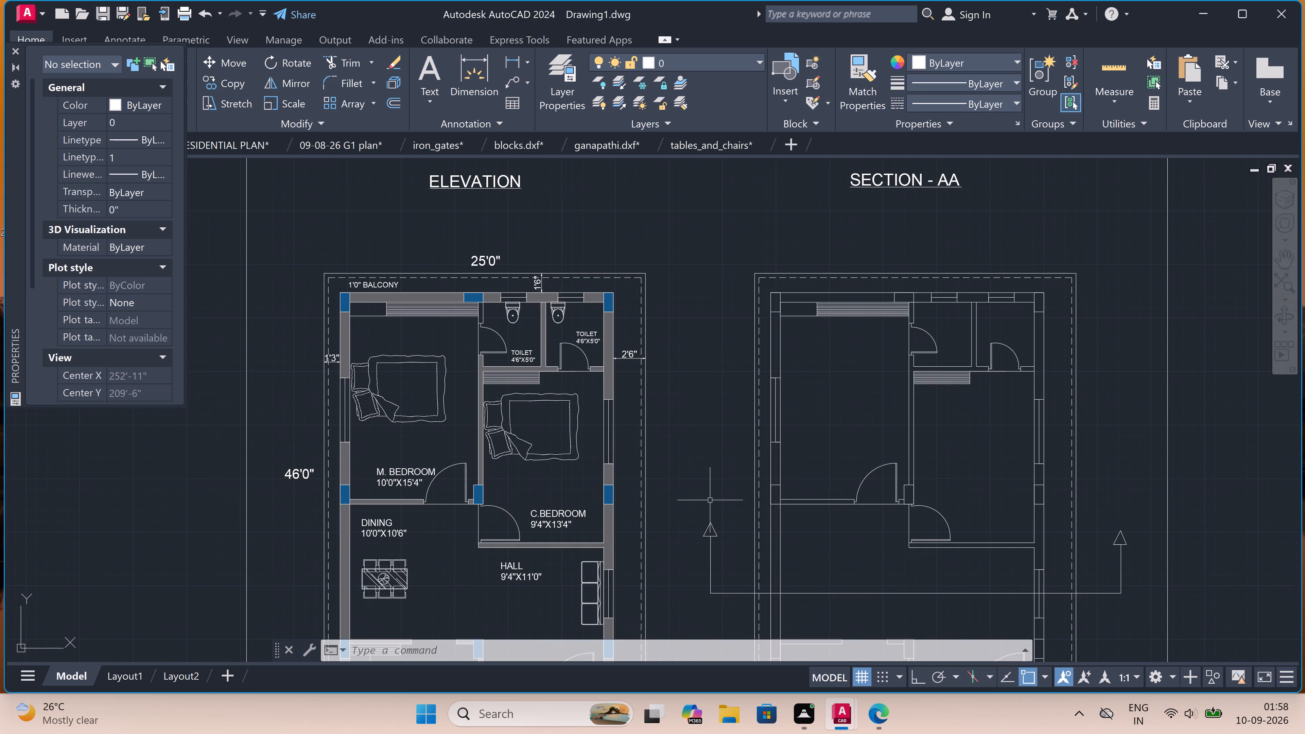
text(mt)
key(space)
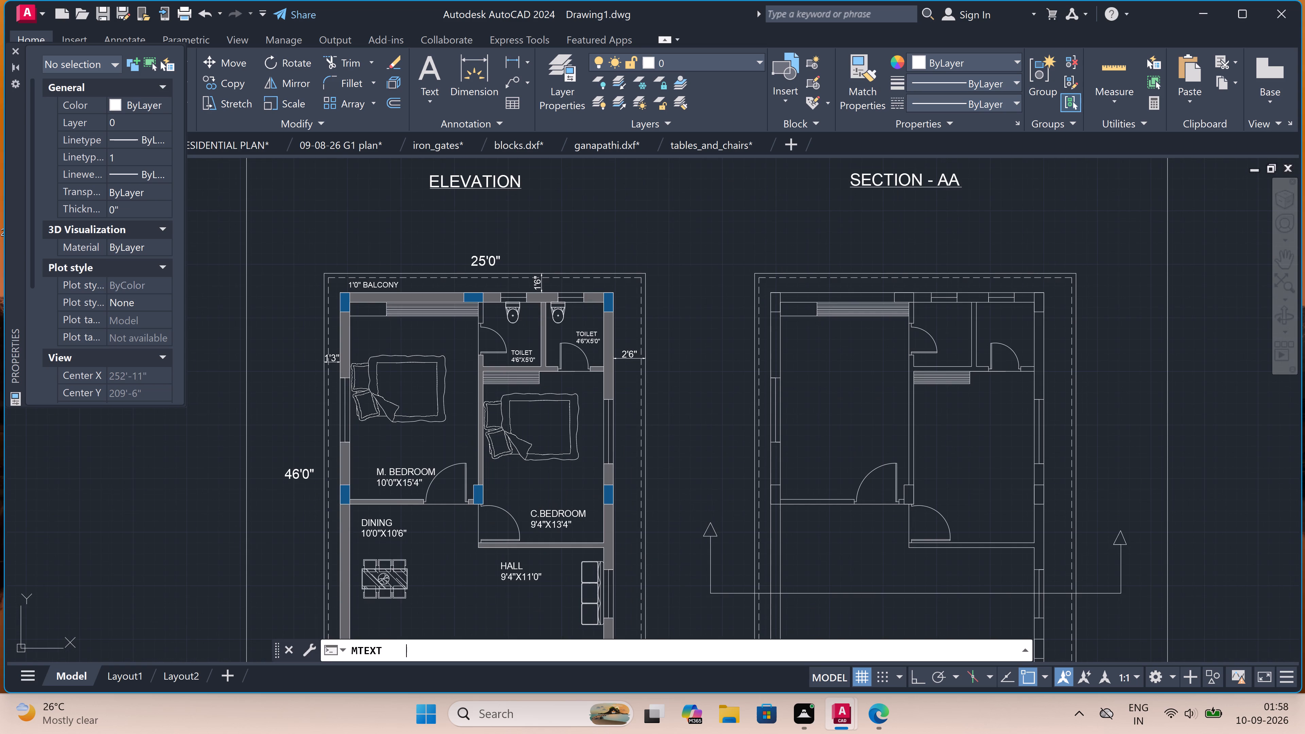
drag(709, 496, 709, 501)
click(725, 512)
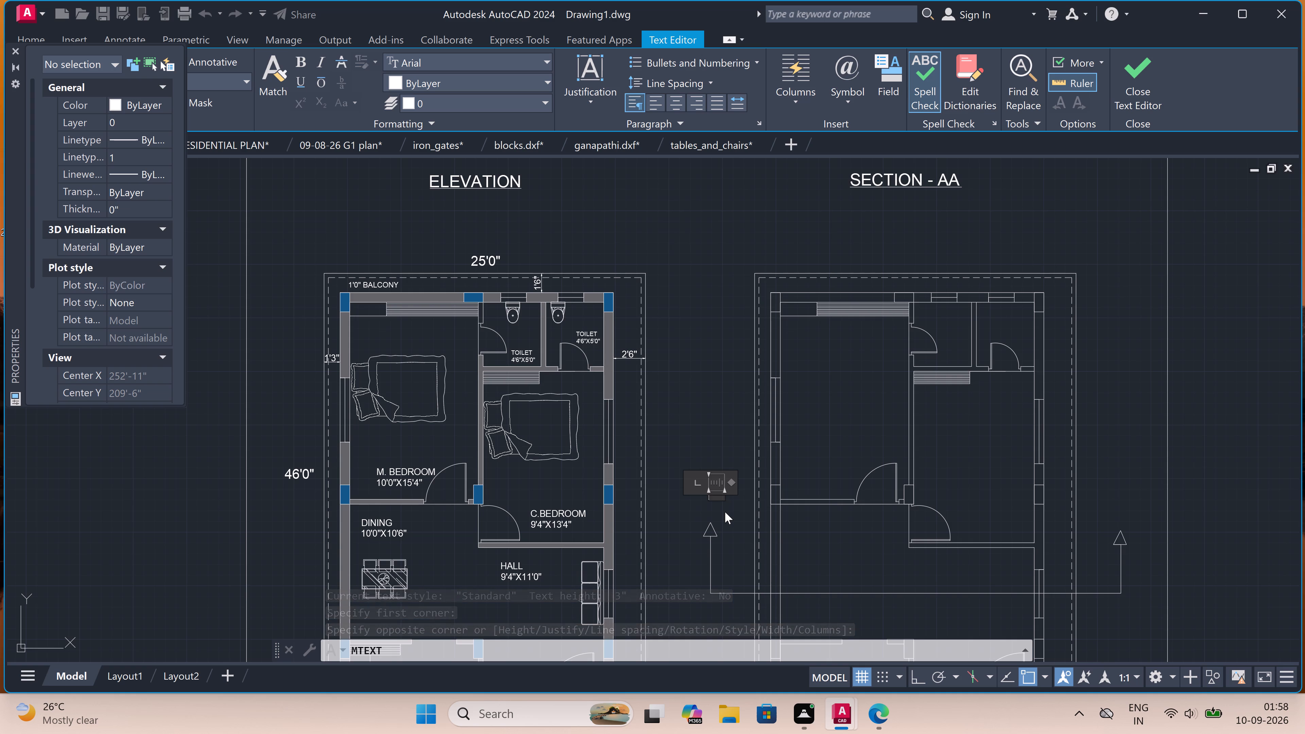
key(a)
click(725, 510)
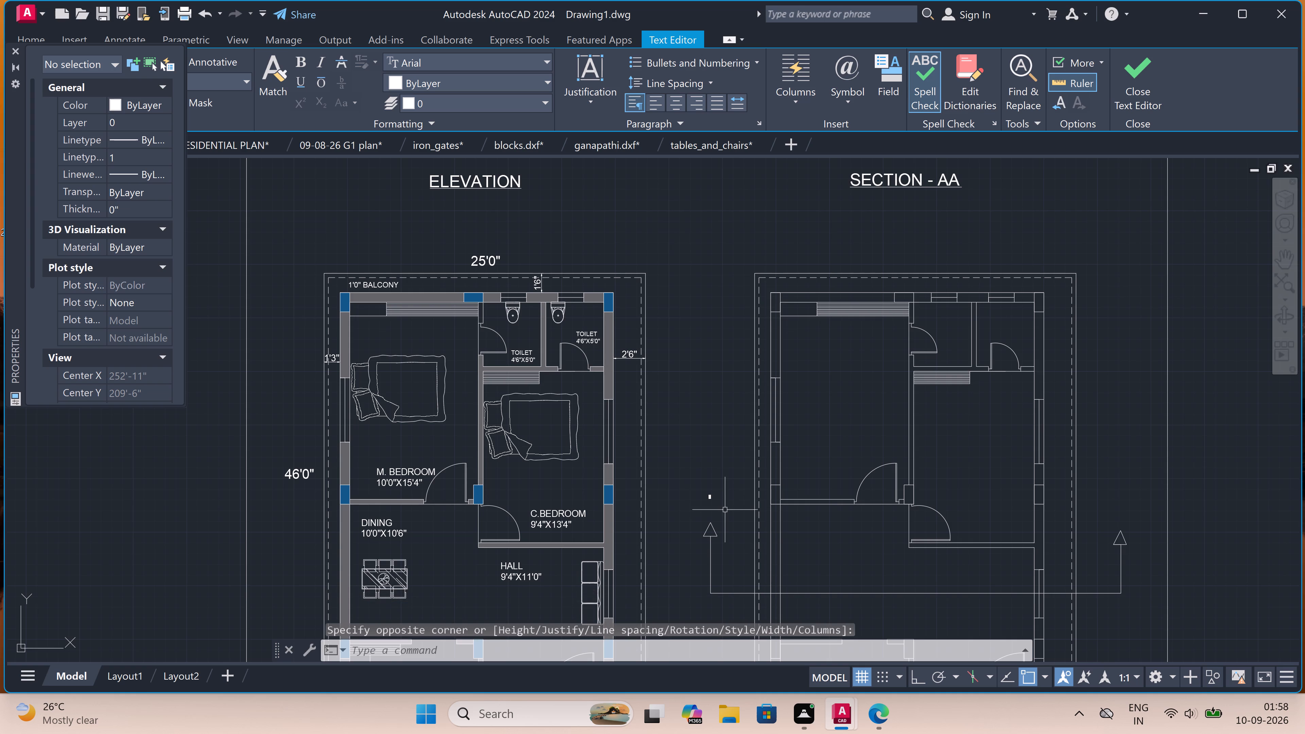
Set the text height of the section-mark letter A to 11".
click(714, 493)
click(688, 508)
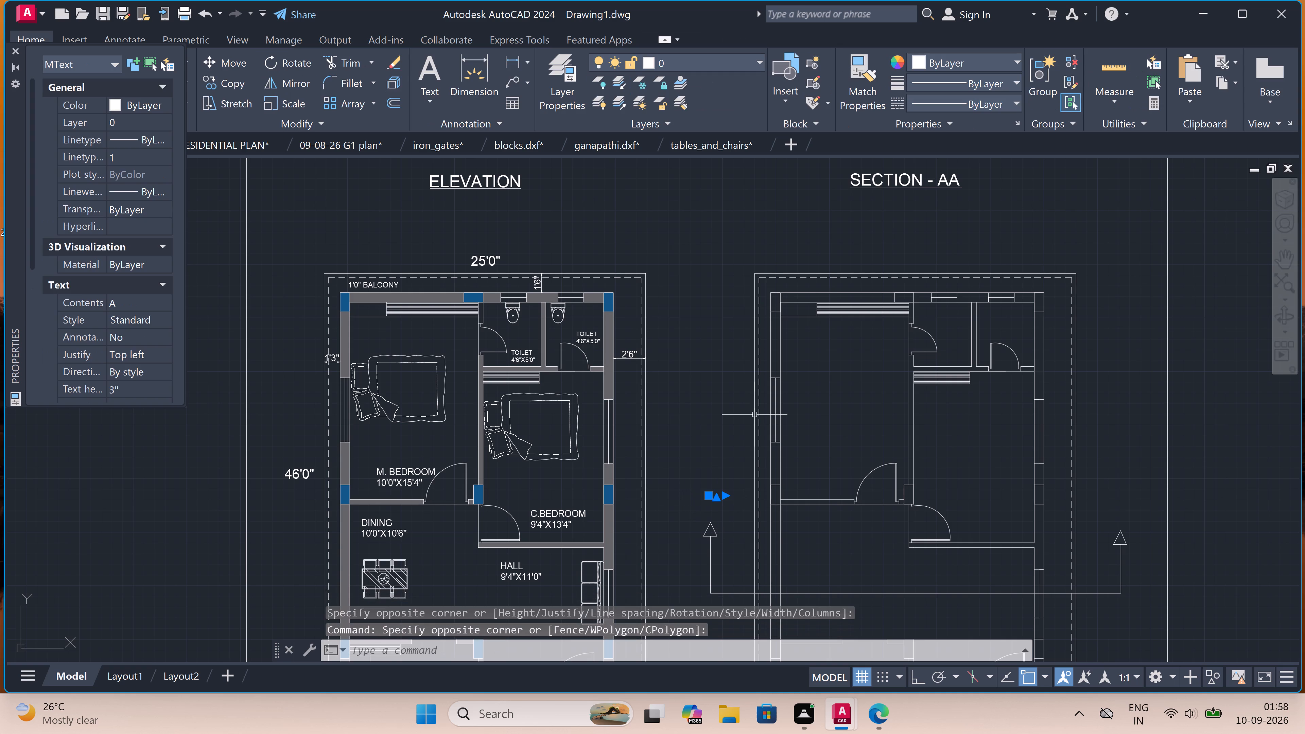
right_click(681, 327)
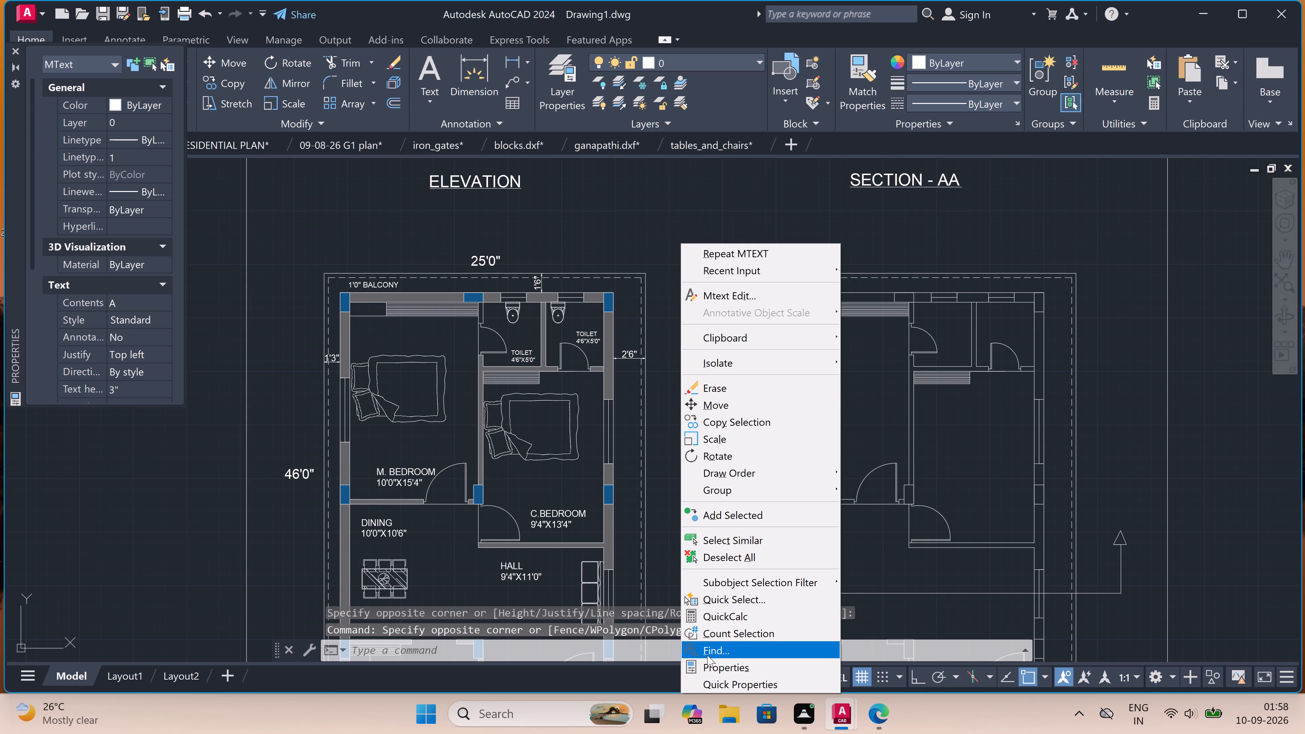
click(717, 667)
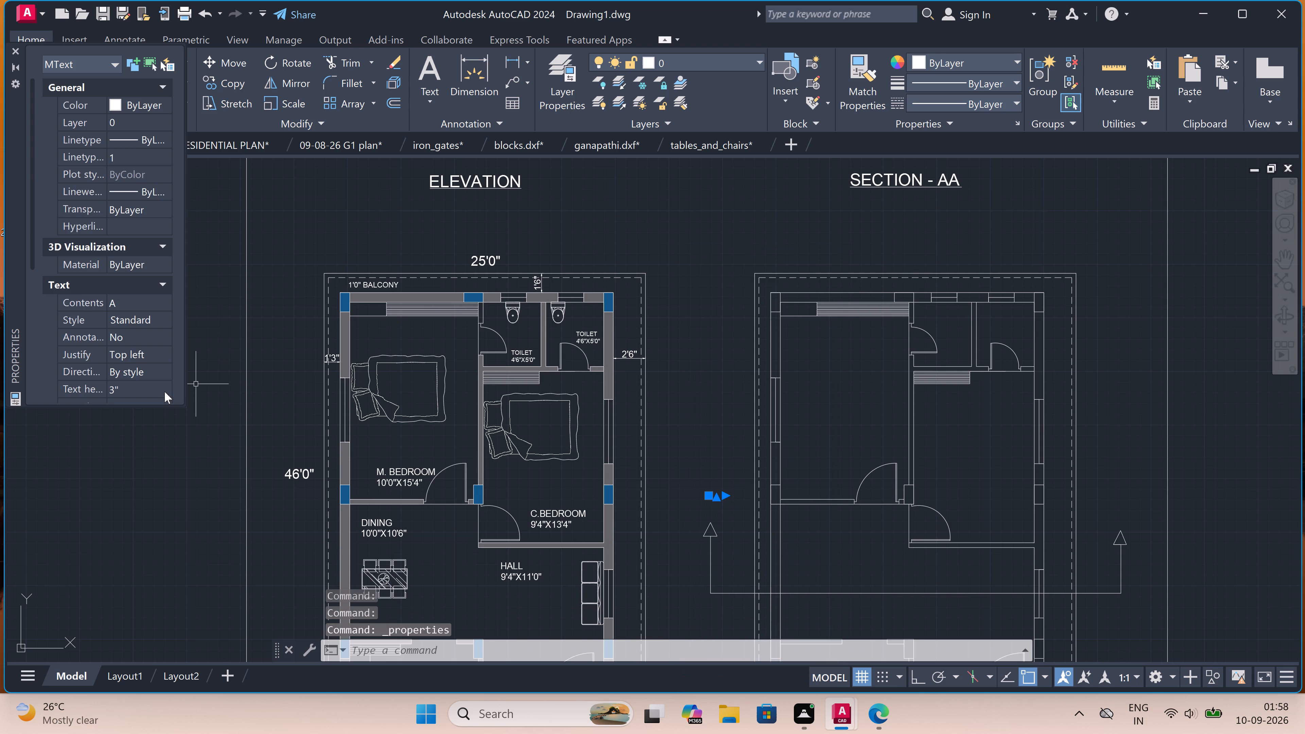
click(163, 390)
key(BackSpace)
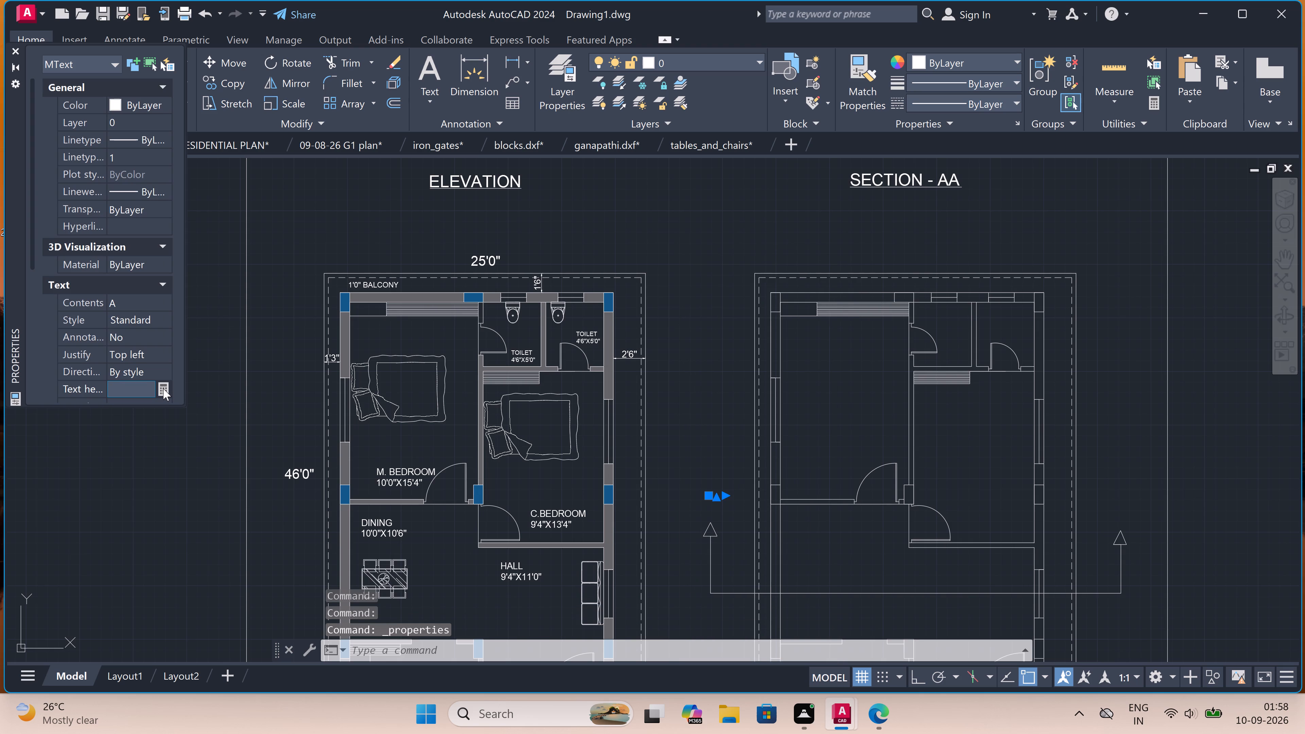
text(11)
key(shift+quotedbl)
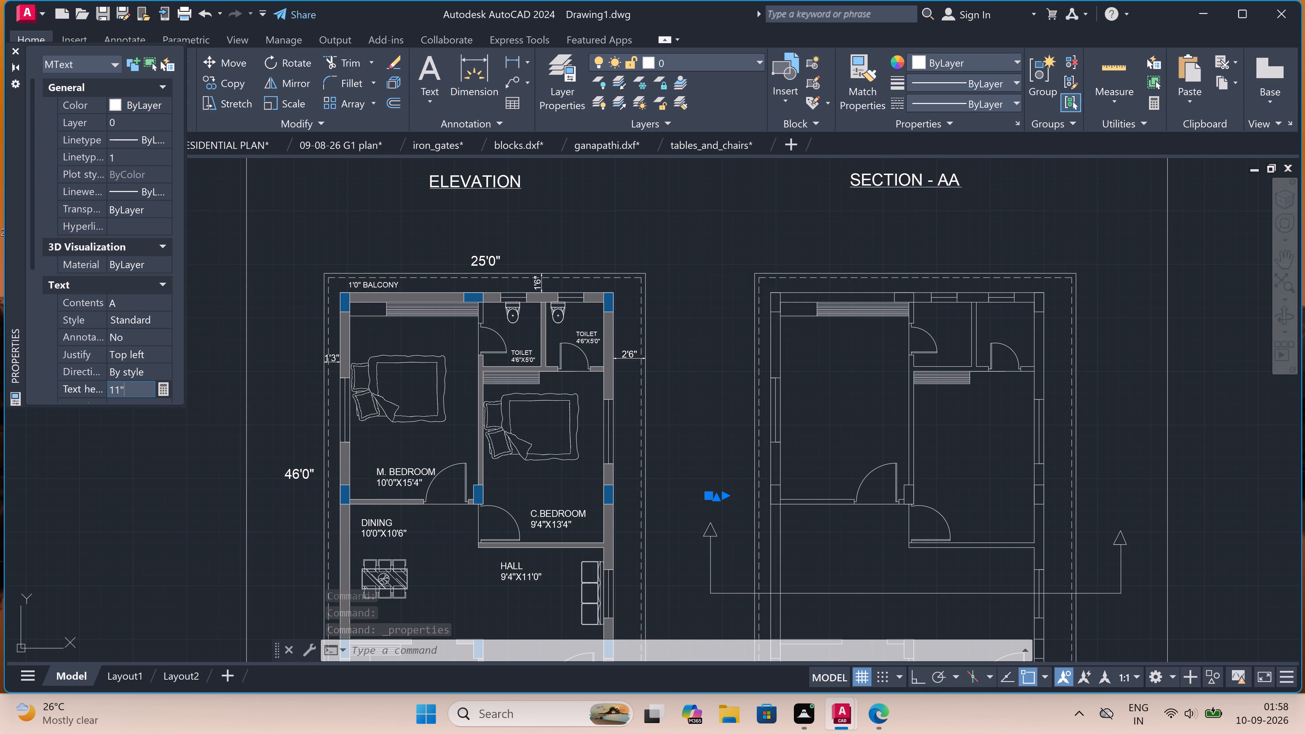
double_click(202, 323)
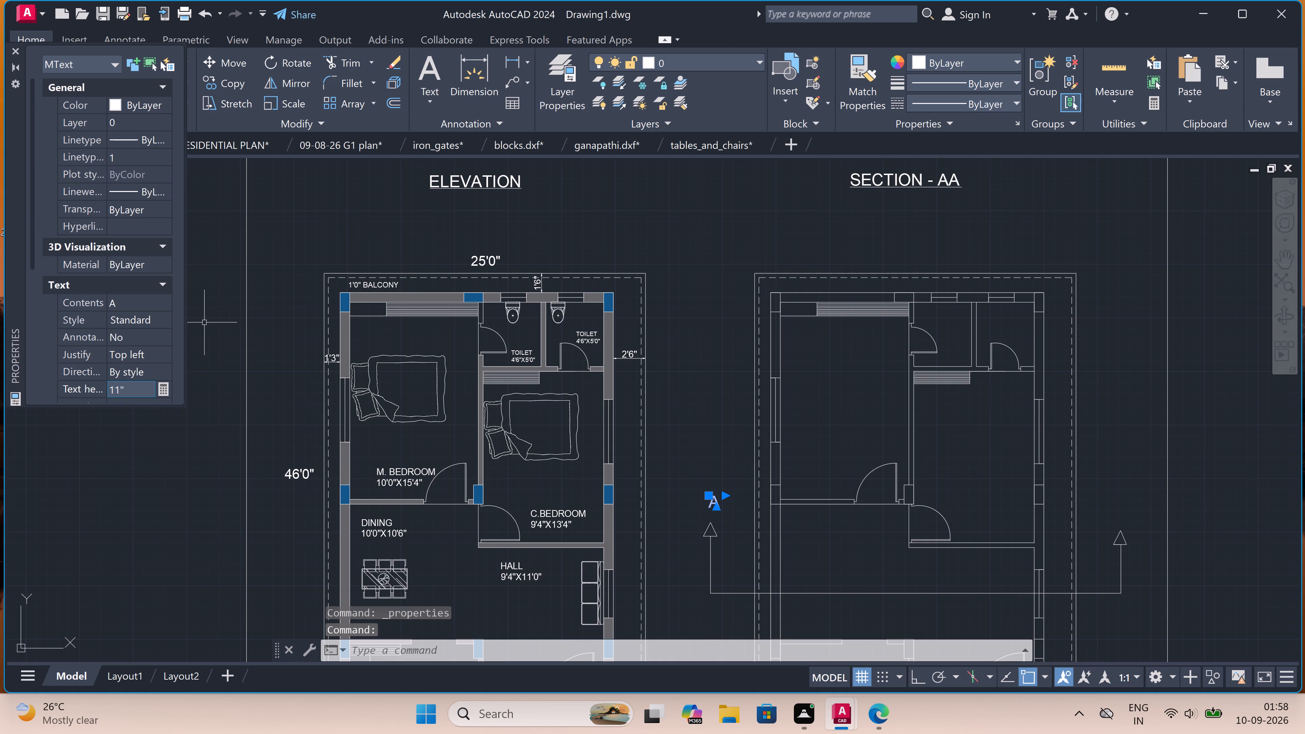
key(Escape)
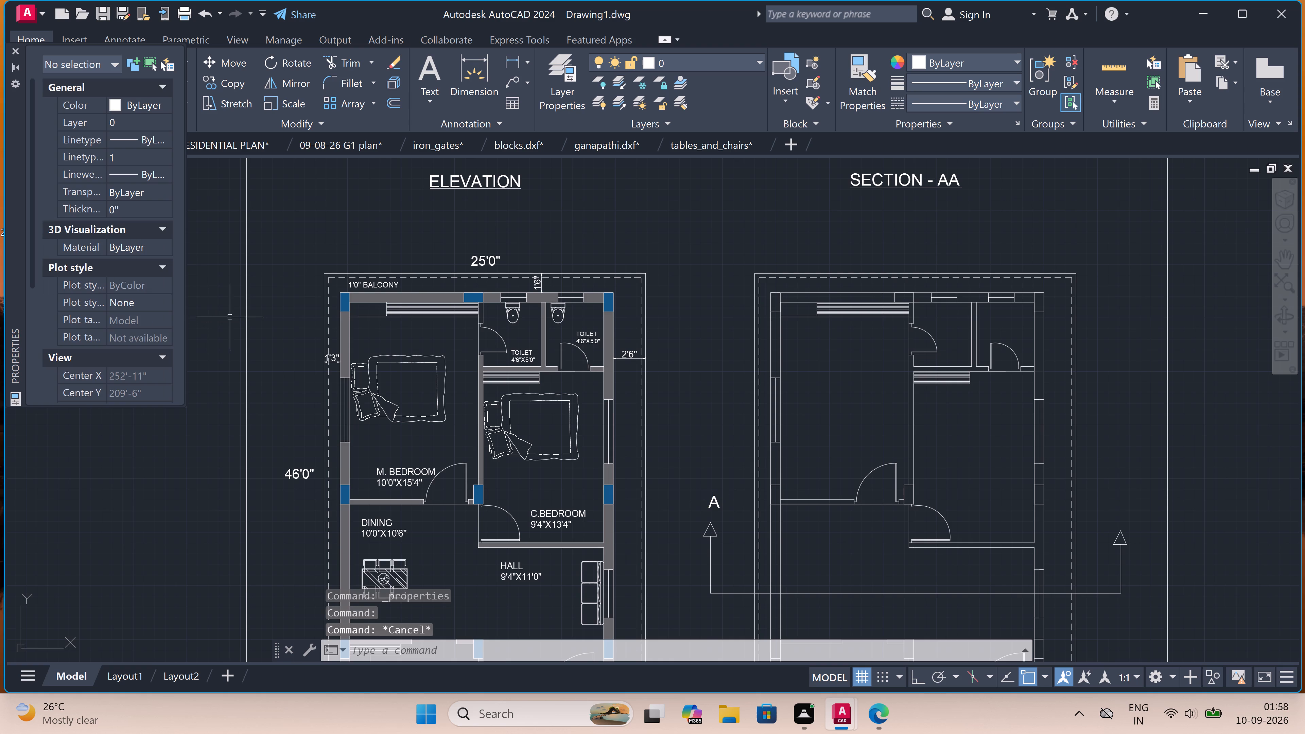
Move the section-mark letter A so that it sits centred directly above the arrowhead between the two floor plans.
scroll(671, 468, up, 2)
scroll(710, 494, down, 2)
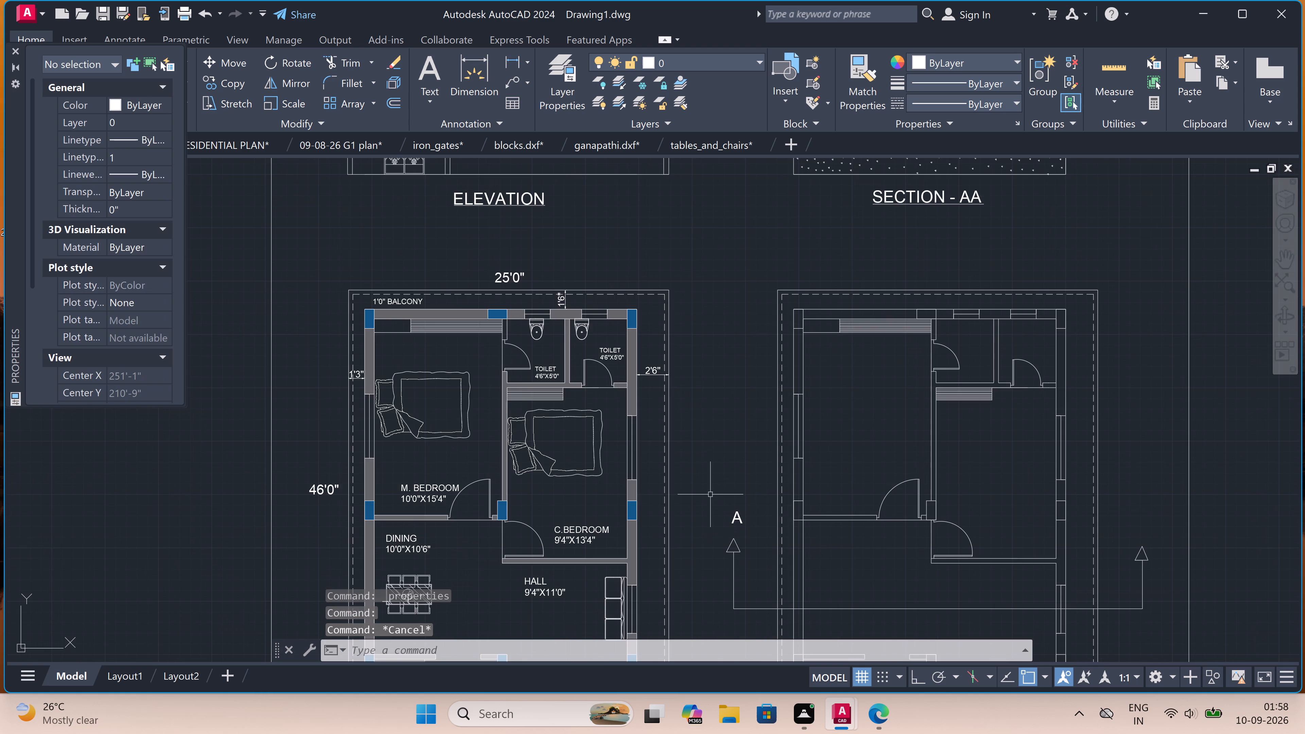
scroll(727, 514, up, 2)
click(744, 508)
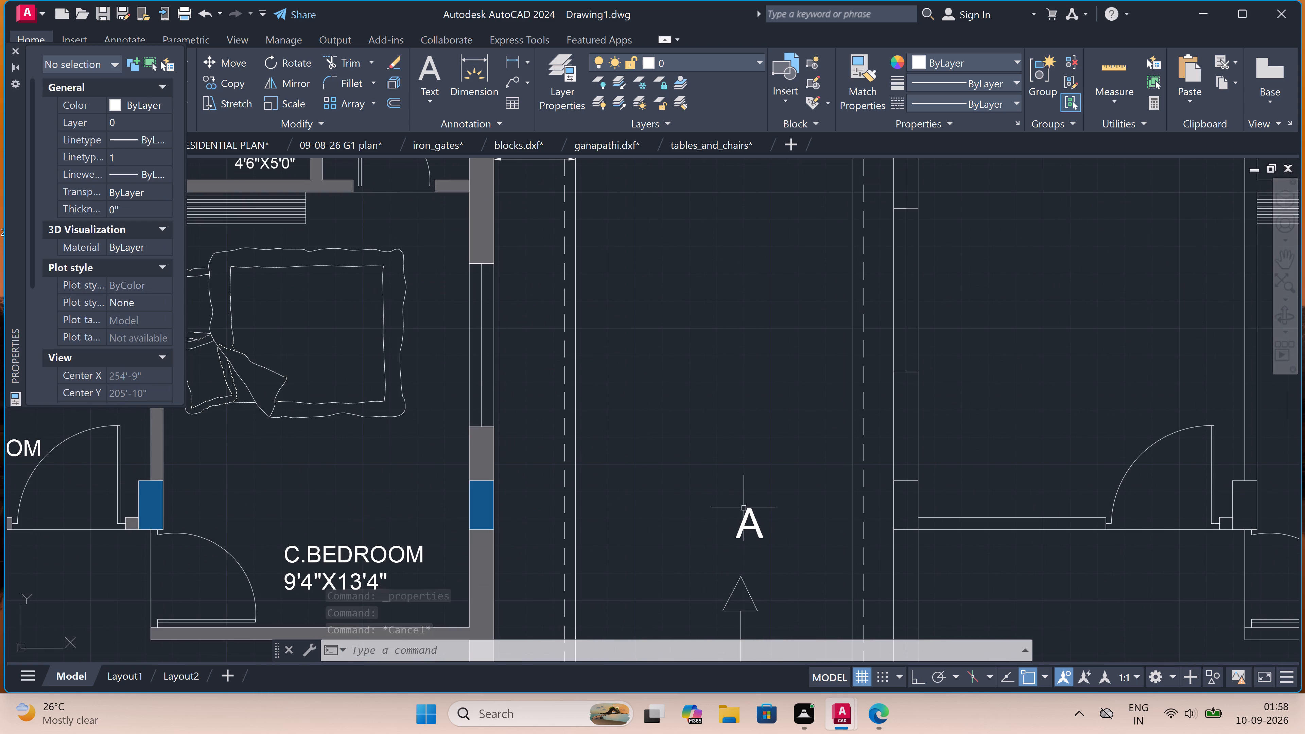
double_click(750, 513)
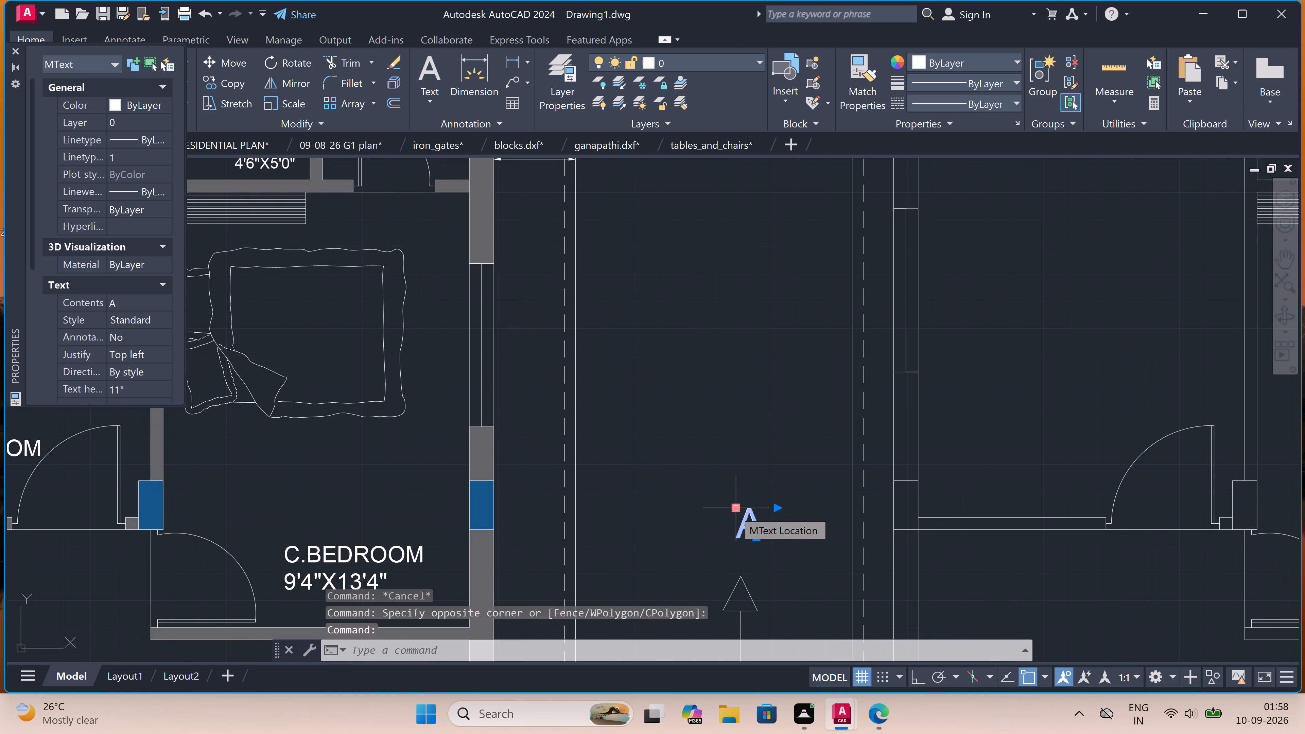
click(734, 509)
click(712, 512)
drag(716, 511, 719, 513)
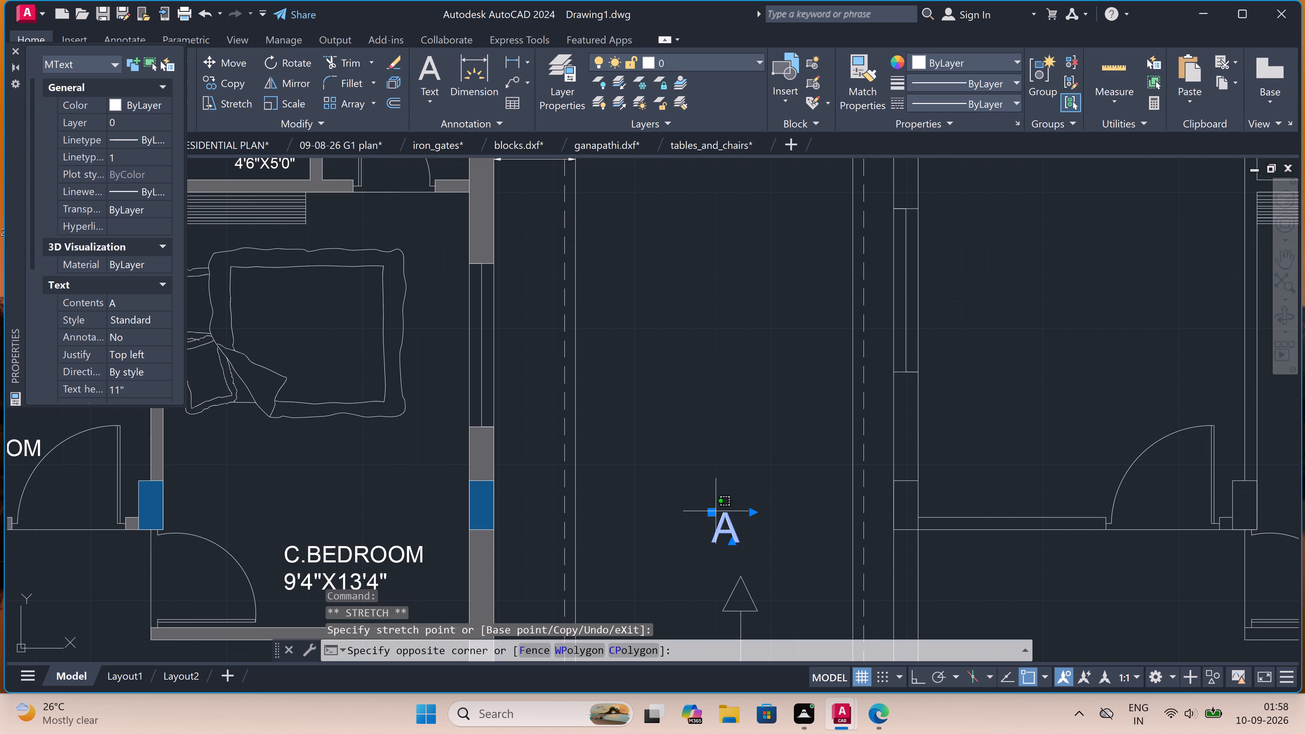
click(713, 517)
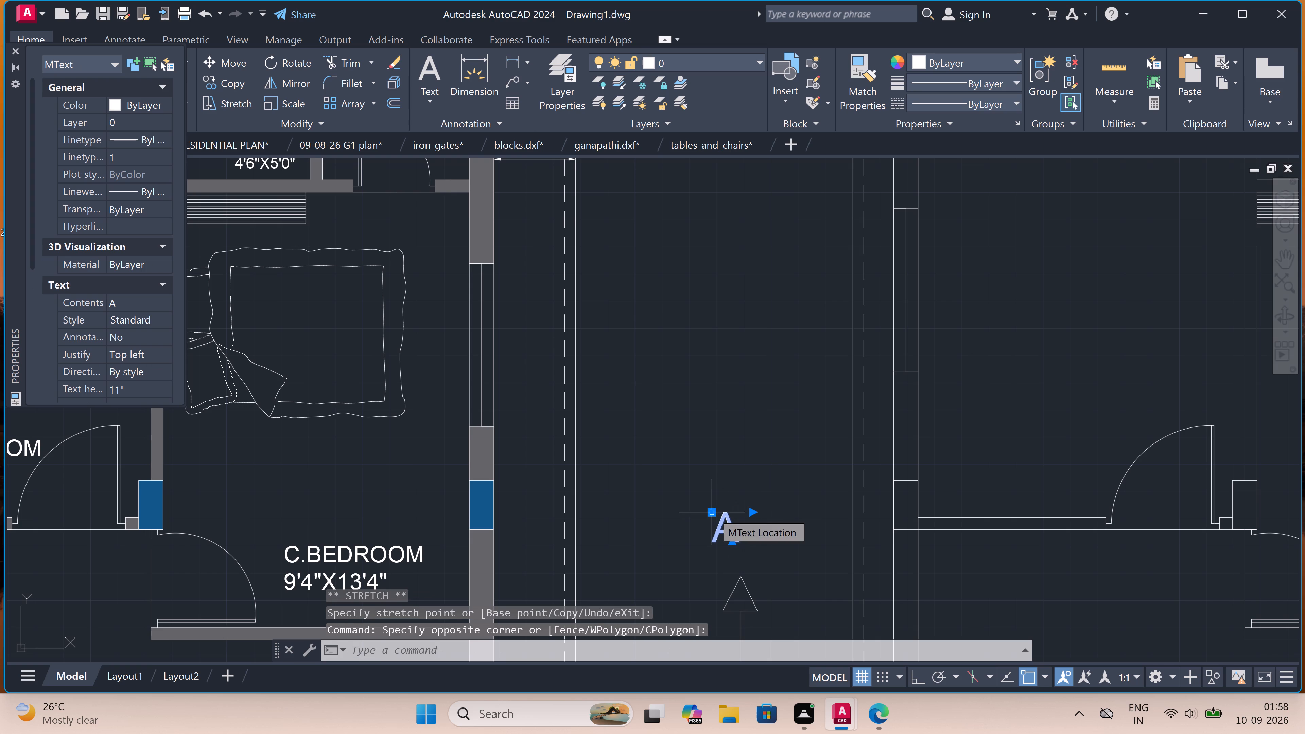
click(713, 512)
click(724, 510)
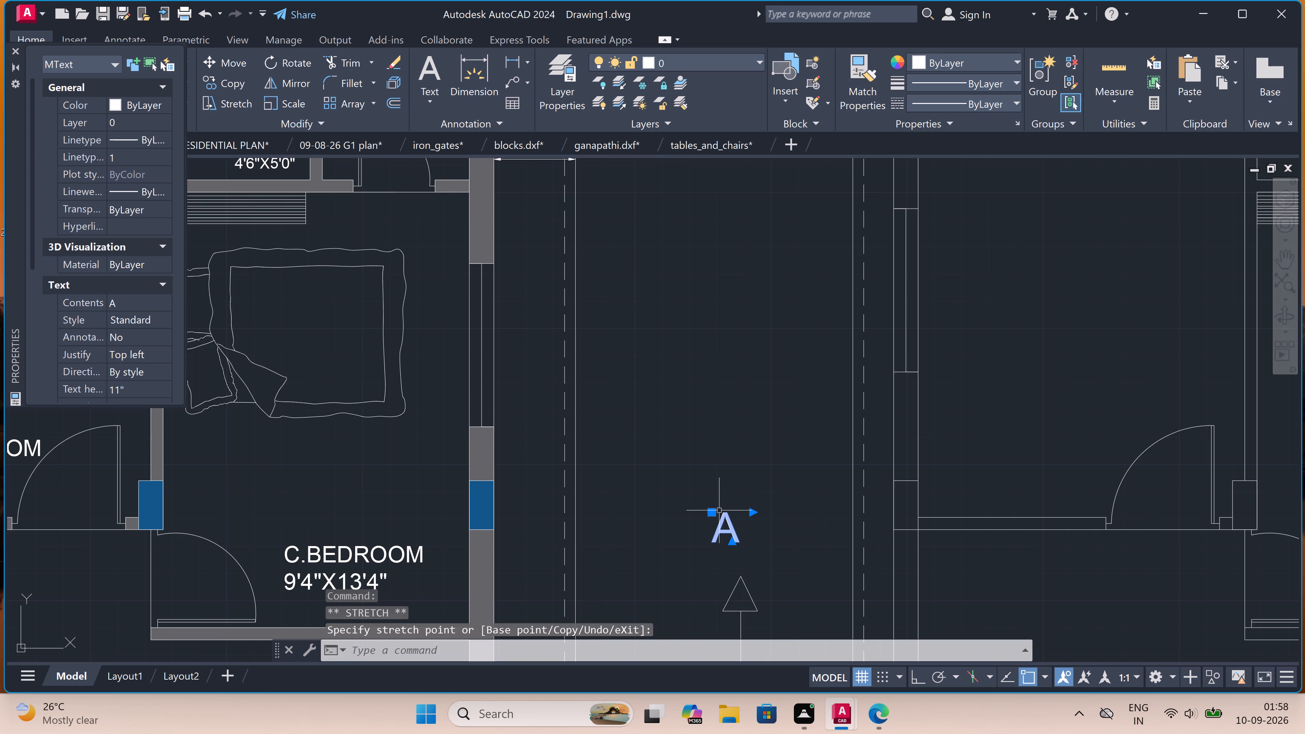
drag(713, 510, 720, 510)
click(724, 510)
drag(713, 511, 720, 513)
click(729, 511)
drag(712, 508, 720, 508)
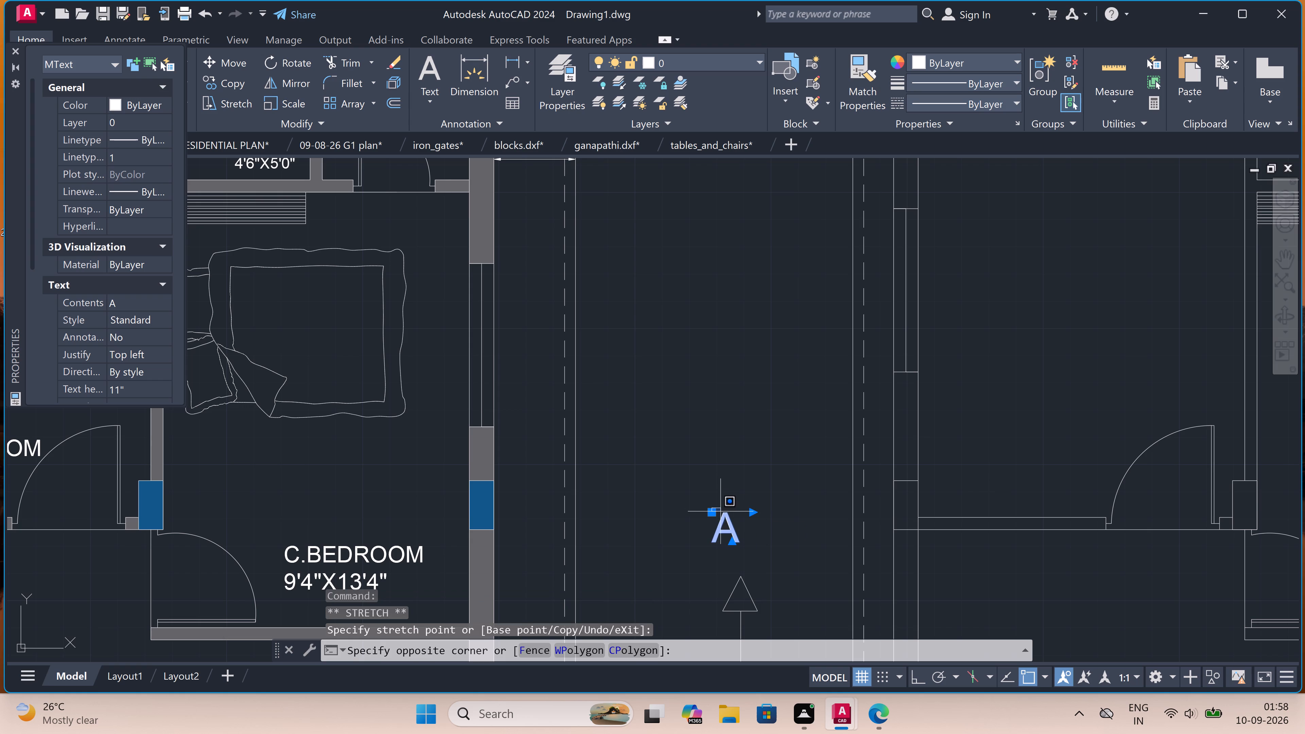
click(708, 514)
click(708, 514)
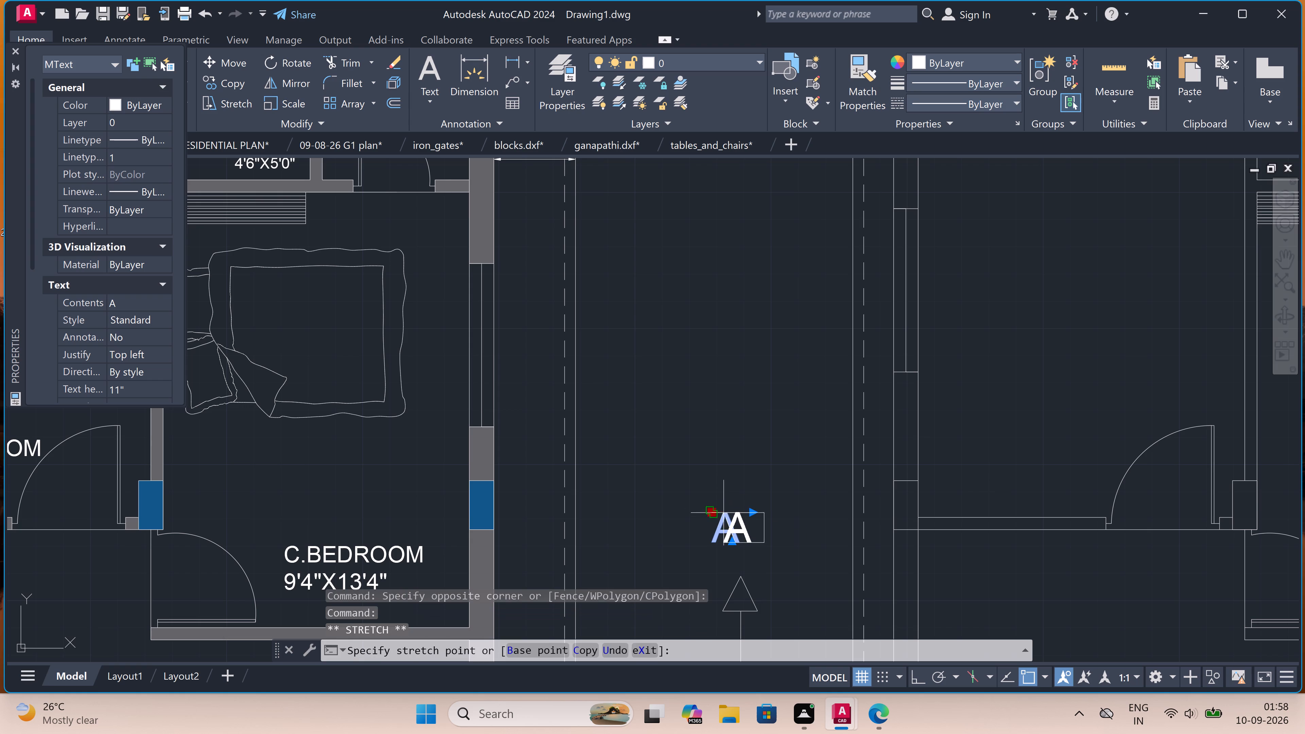
scroll(722, 511, up, 3)
click(727, 515)
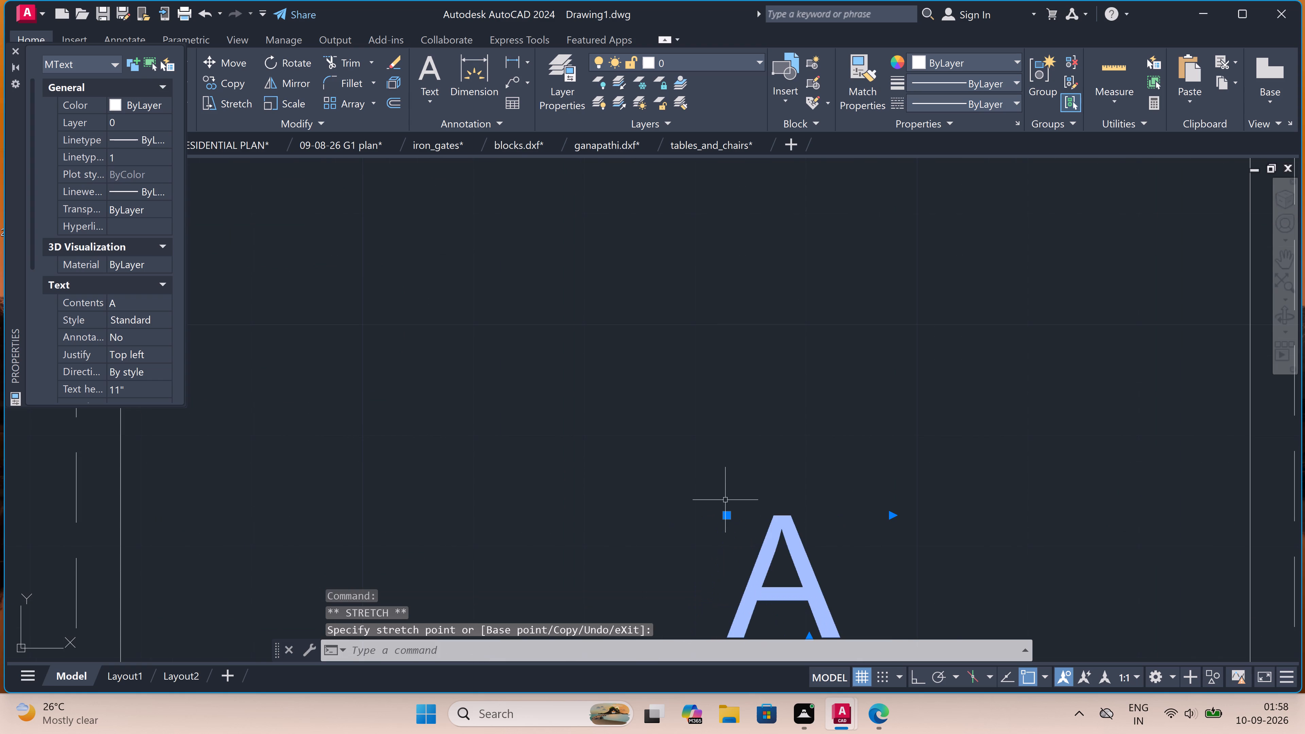
scroll(717, 470, down, 3)
key(Escape)
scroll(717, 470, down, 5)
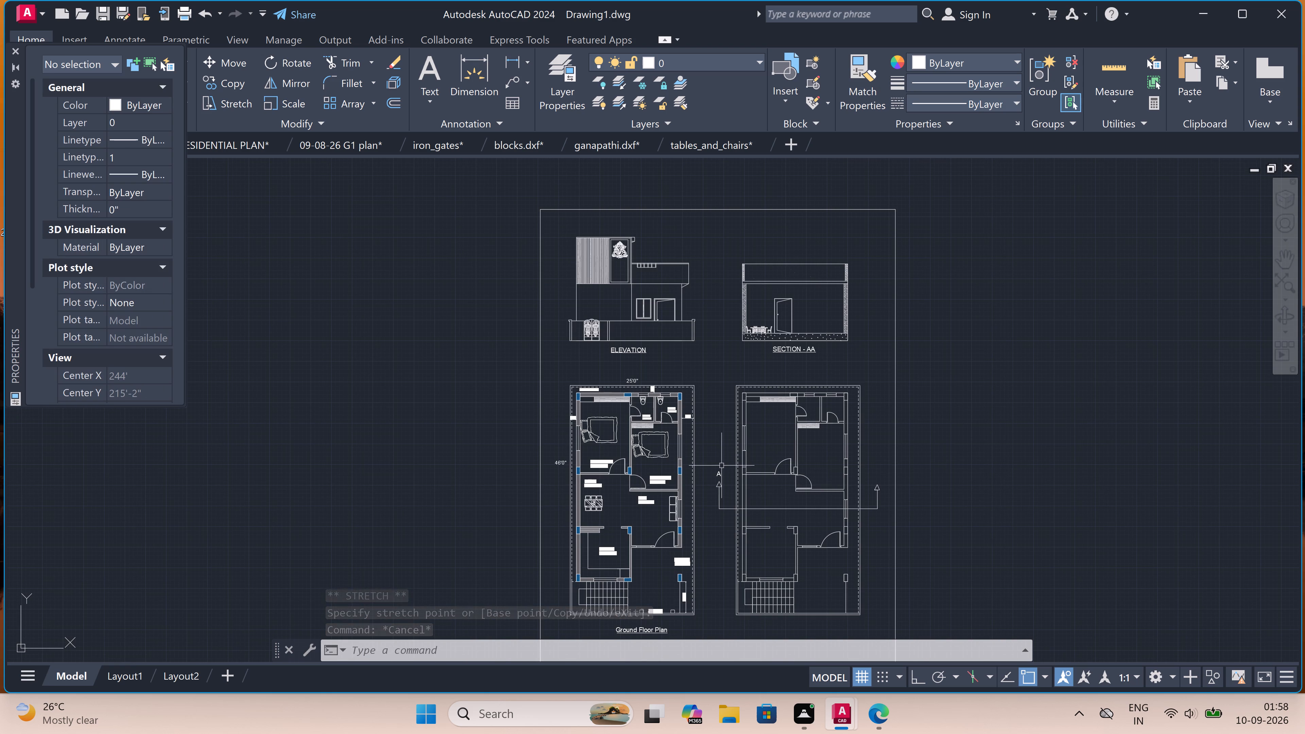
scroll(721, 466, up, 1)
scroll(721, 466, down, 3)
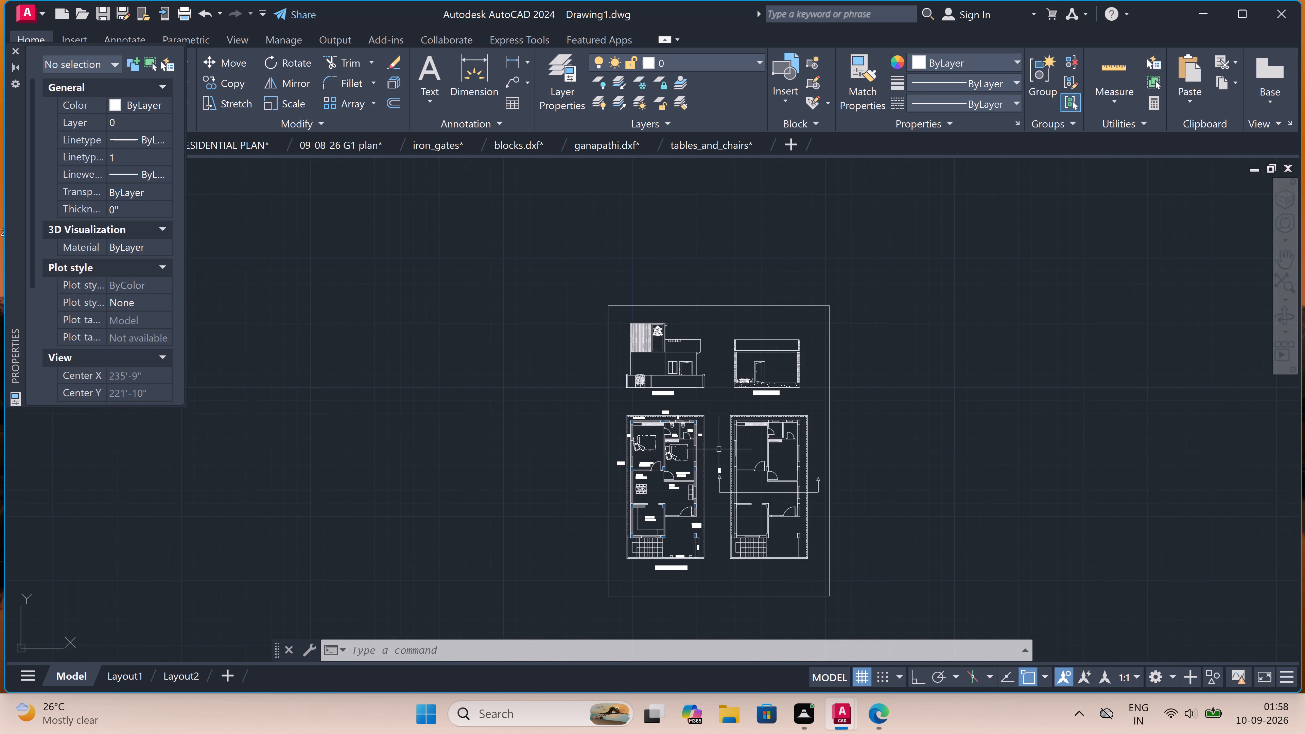
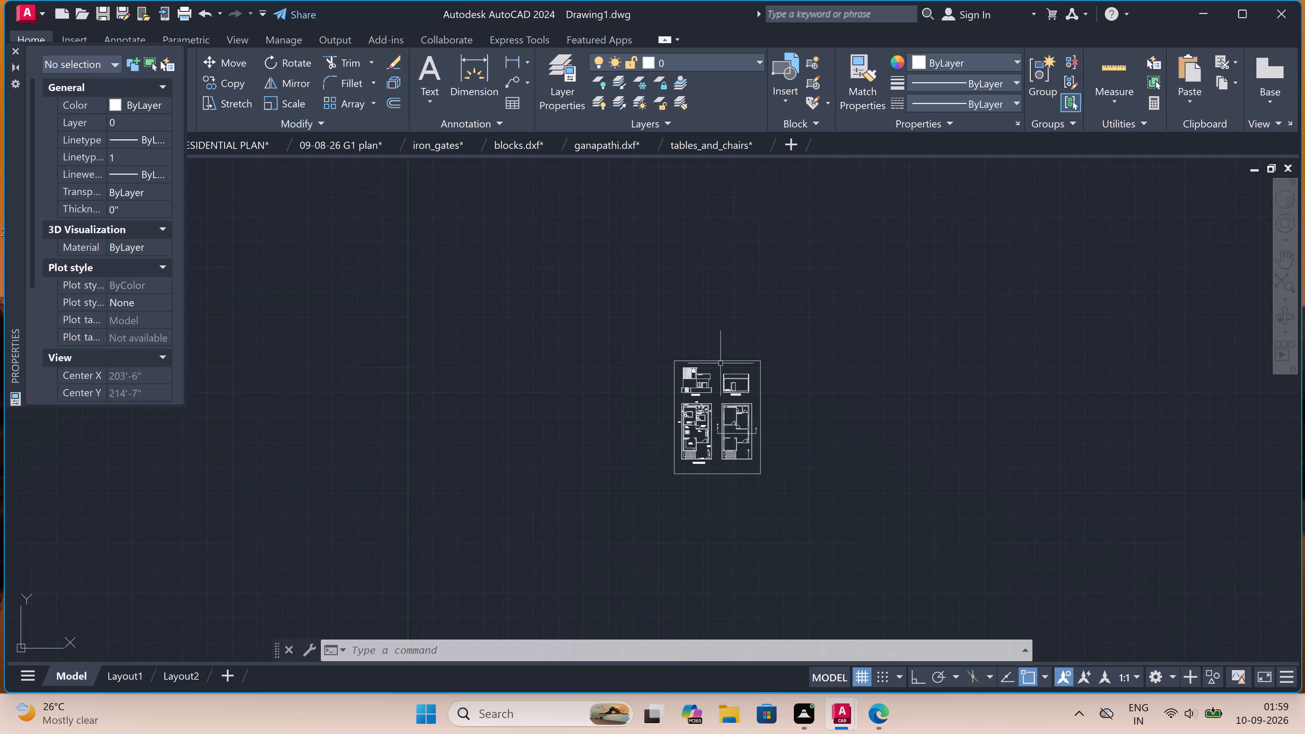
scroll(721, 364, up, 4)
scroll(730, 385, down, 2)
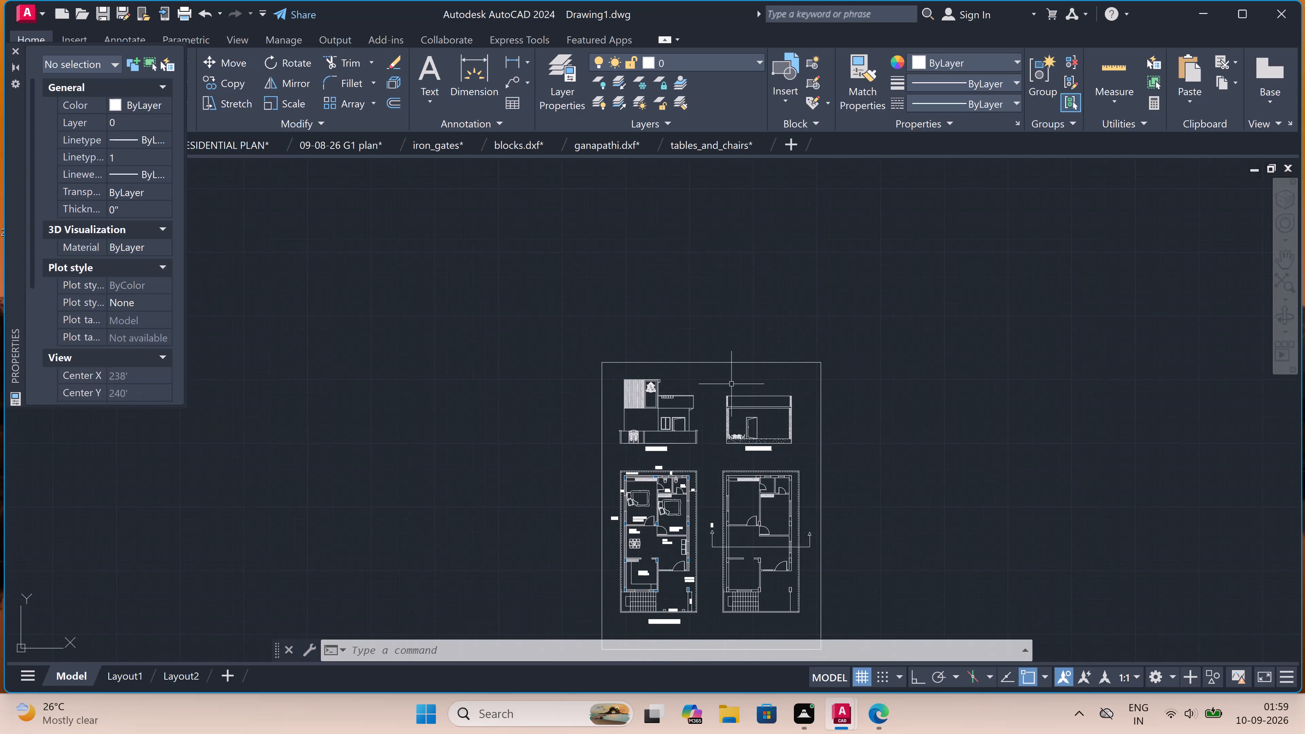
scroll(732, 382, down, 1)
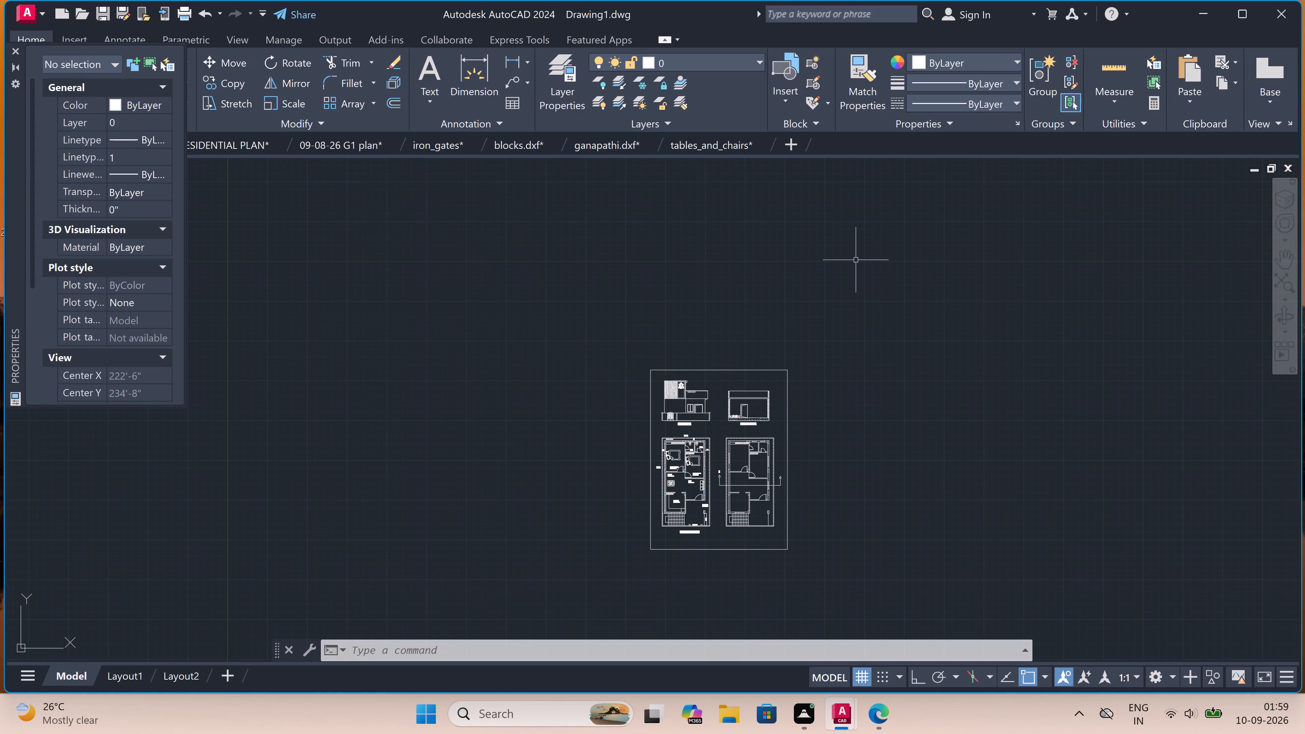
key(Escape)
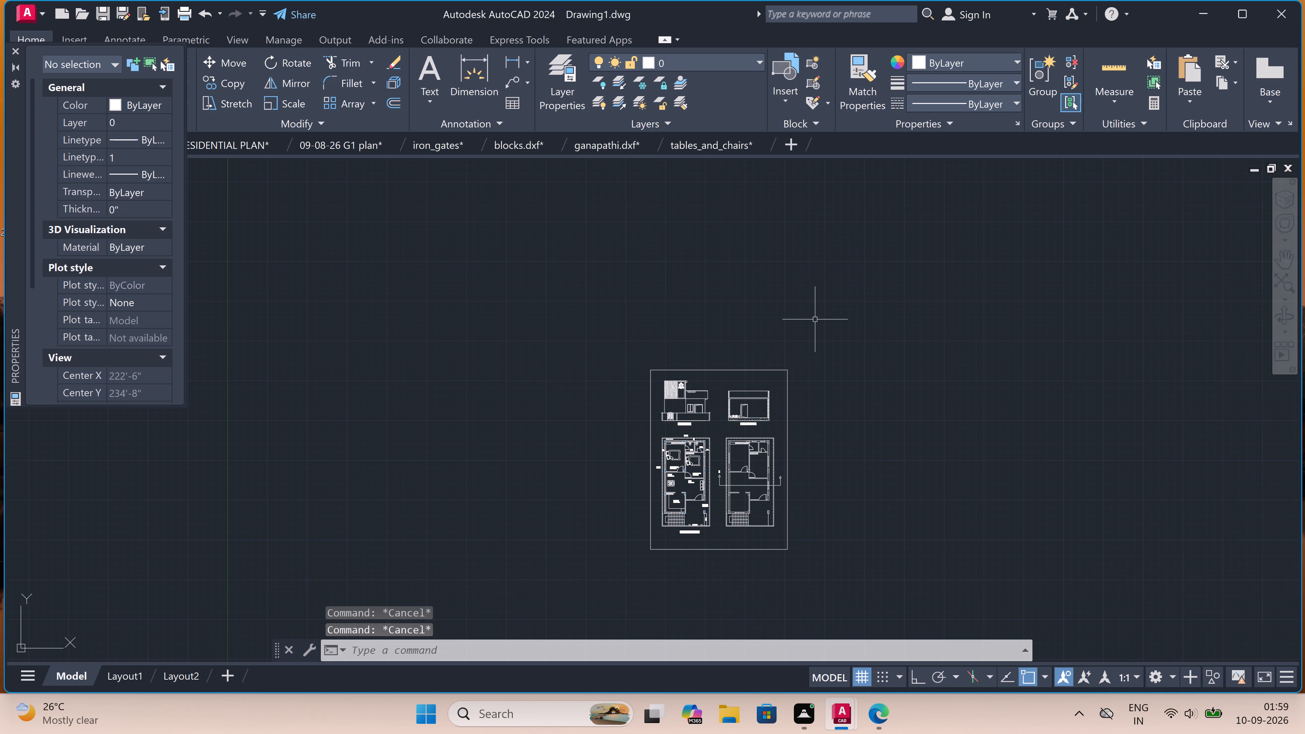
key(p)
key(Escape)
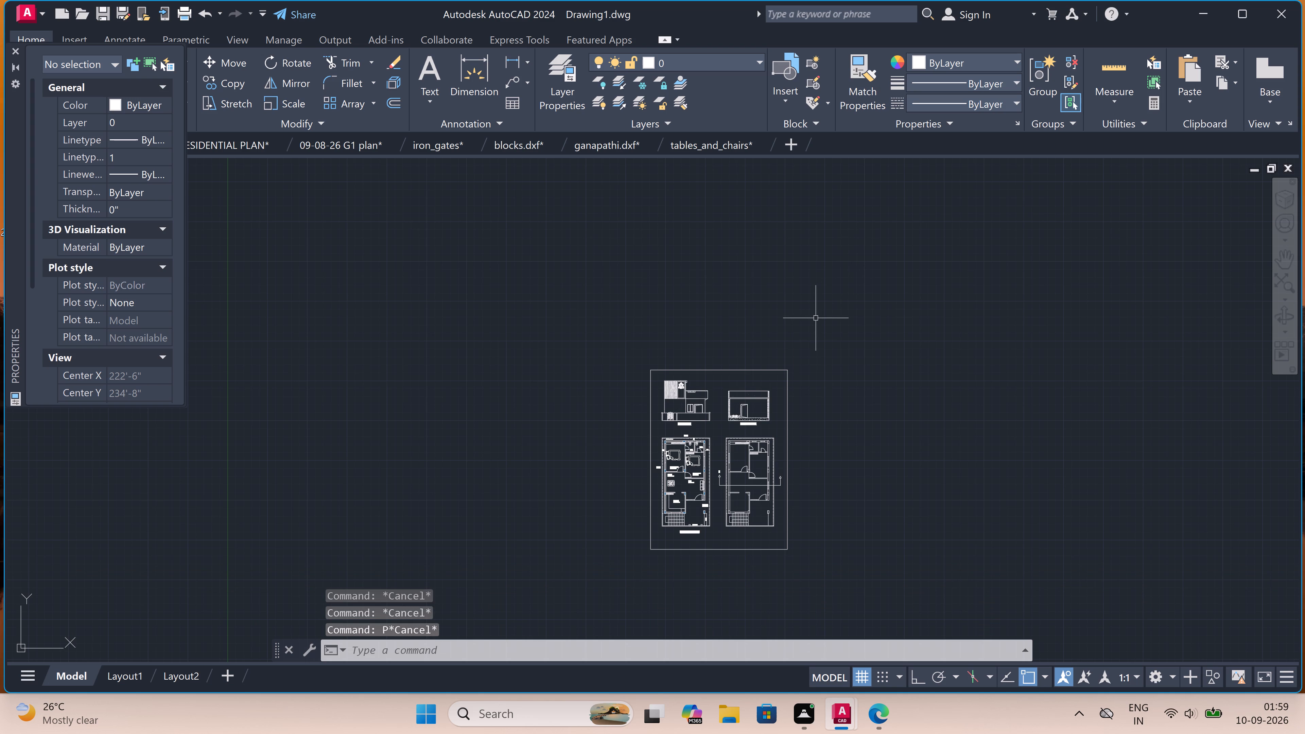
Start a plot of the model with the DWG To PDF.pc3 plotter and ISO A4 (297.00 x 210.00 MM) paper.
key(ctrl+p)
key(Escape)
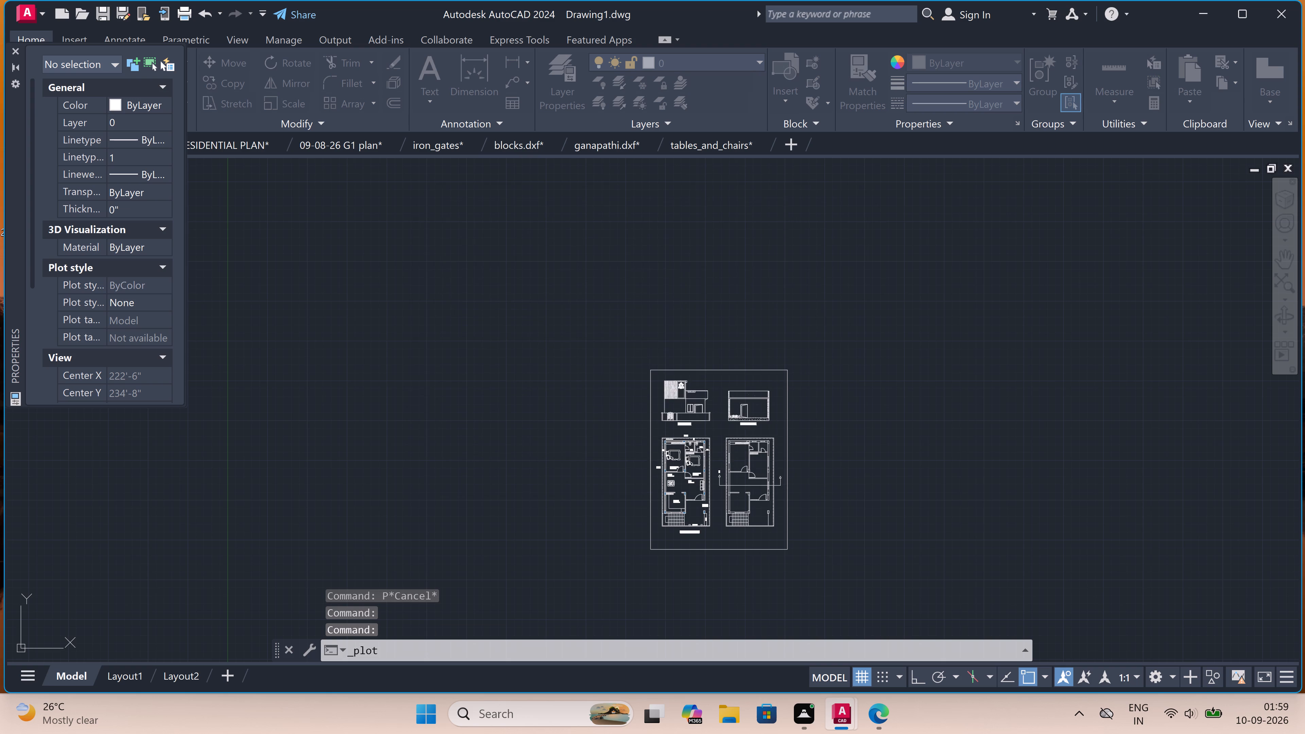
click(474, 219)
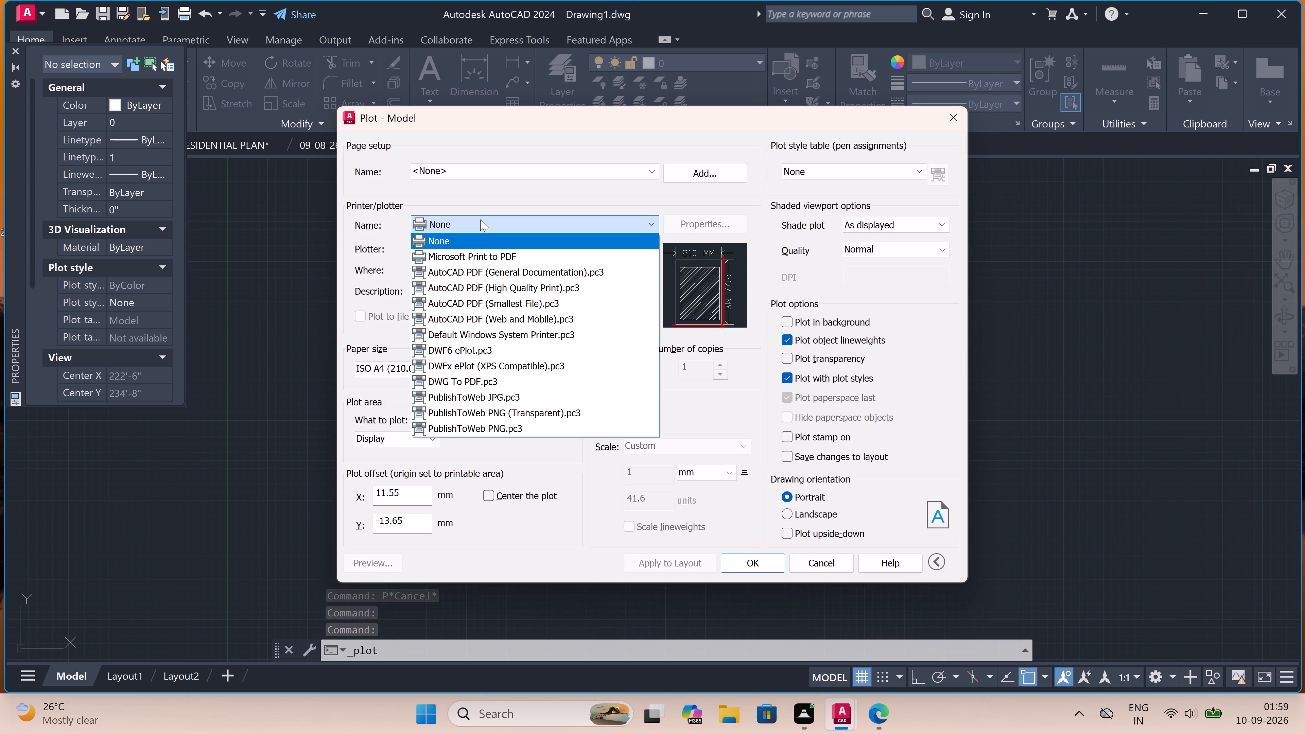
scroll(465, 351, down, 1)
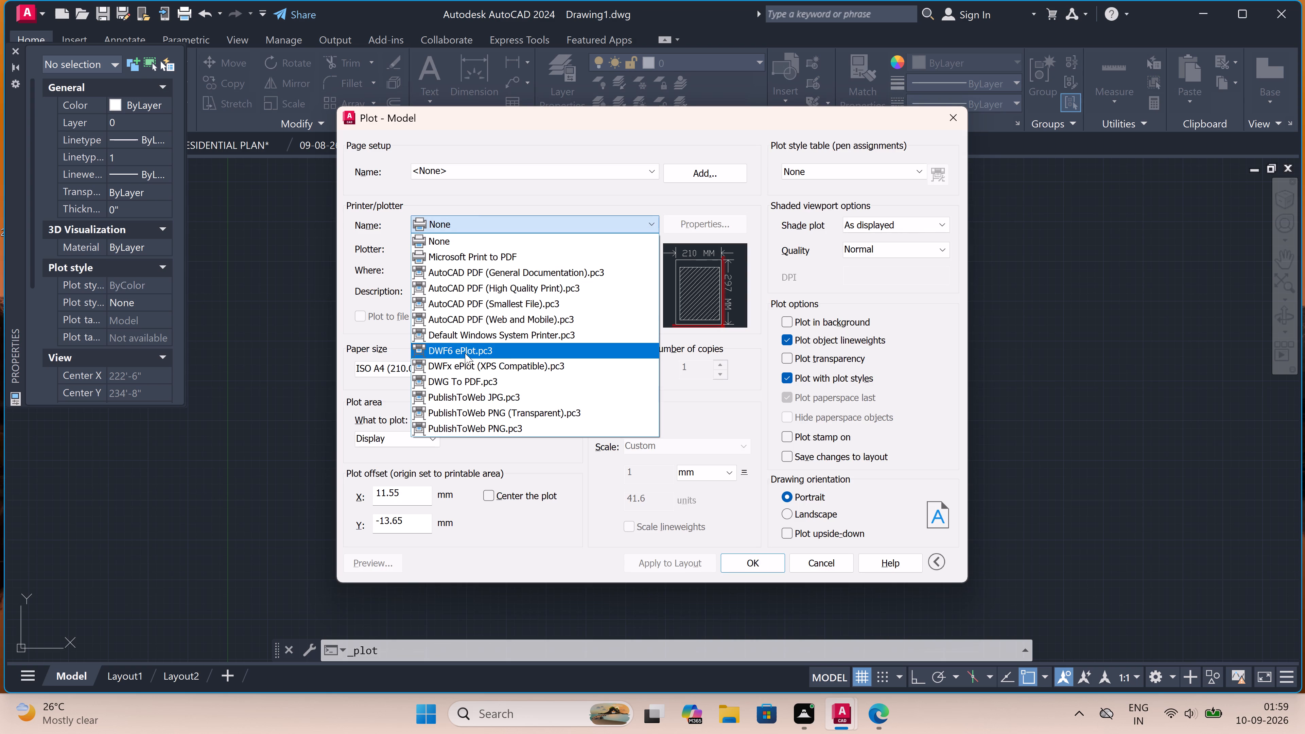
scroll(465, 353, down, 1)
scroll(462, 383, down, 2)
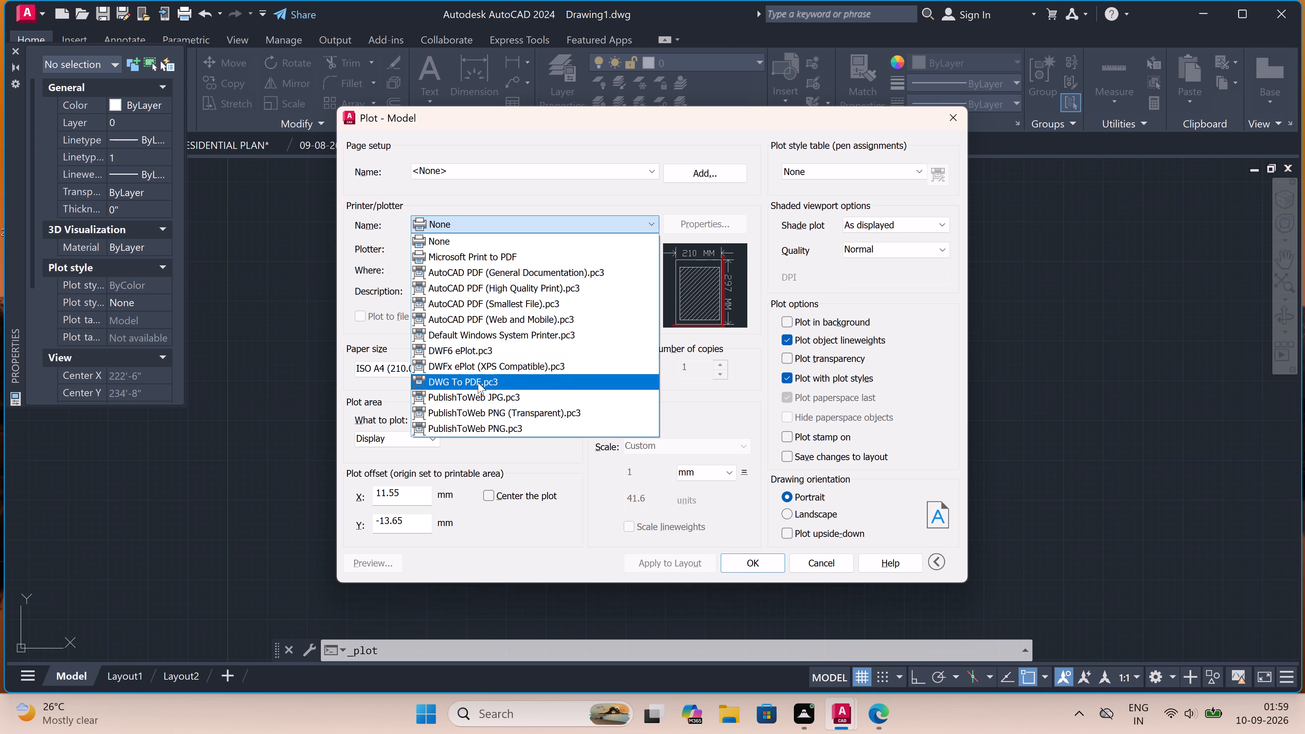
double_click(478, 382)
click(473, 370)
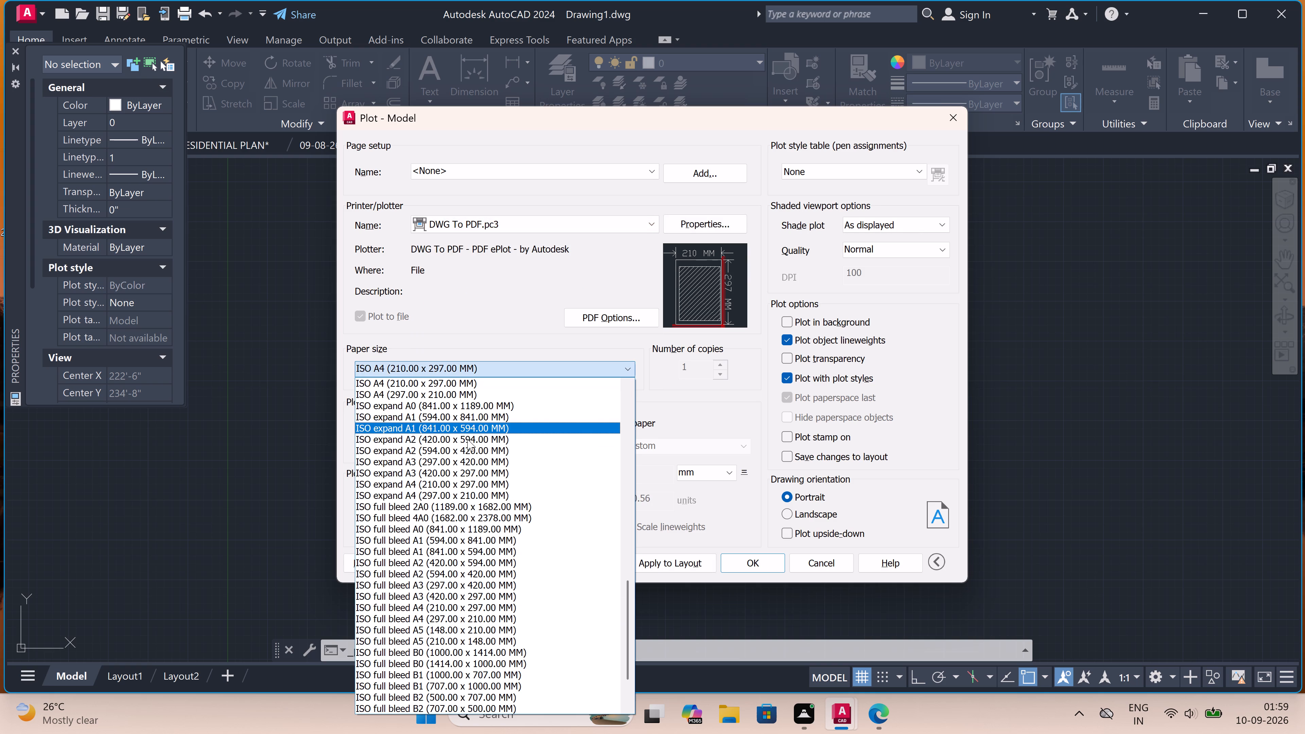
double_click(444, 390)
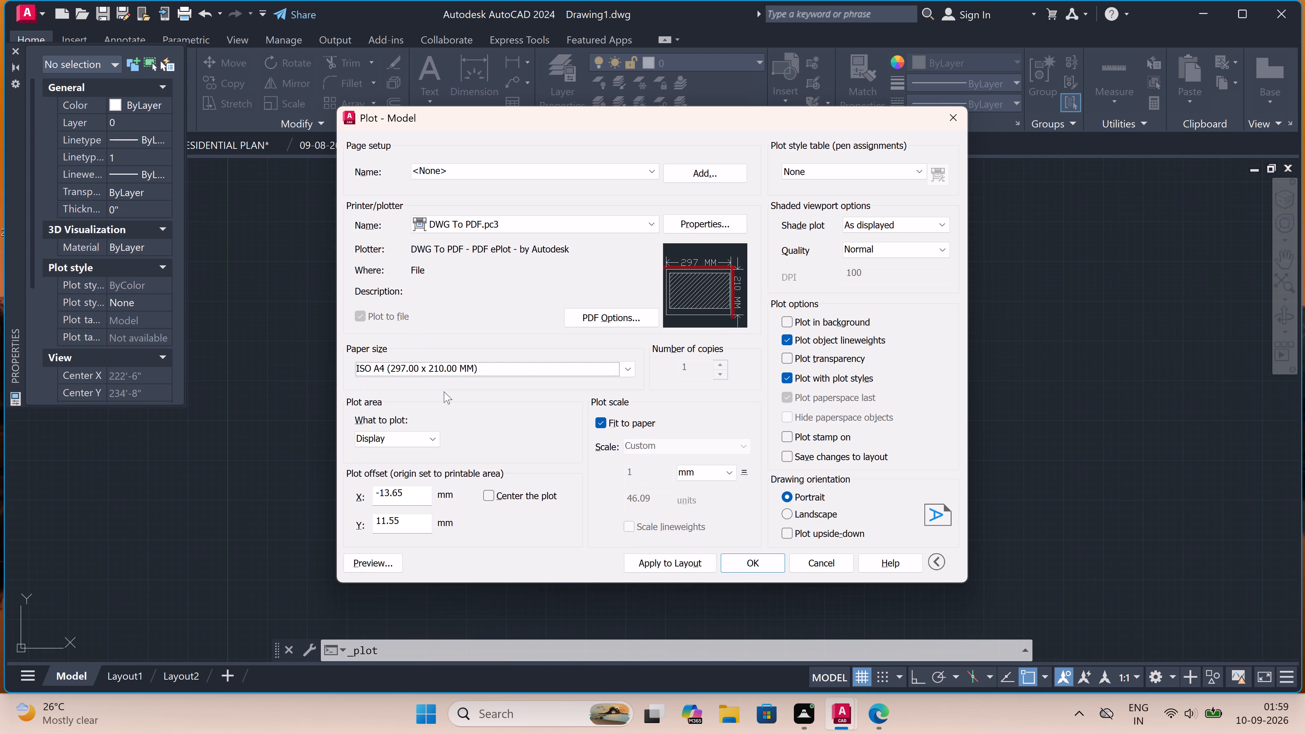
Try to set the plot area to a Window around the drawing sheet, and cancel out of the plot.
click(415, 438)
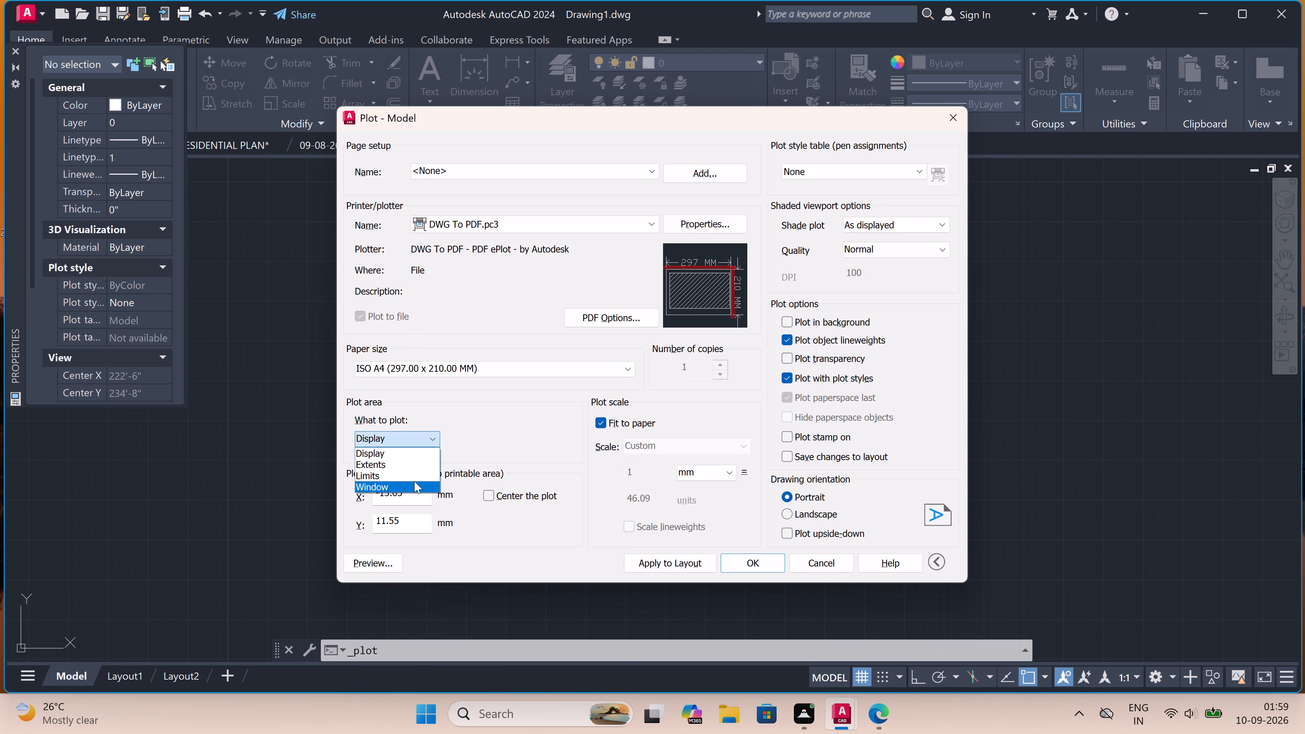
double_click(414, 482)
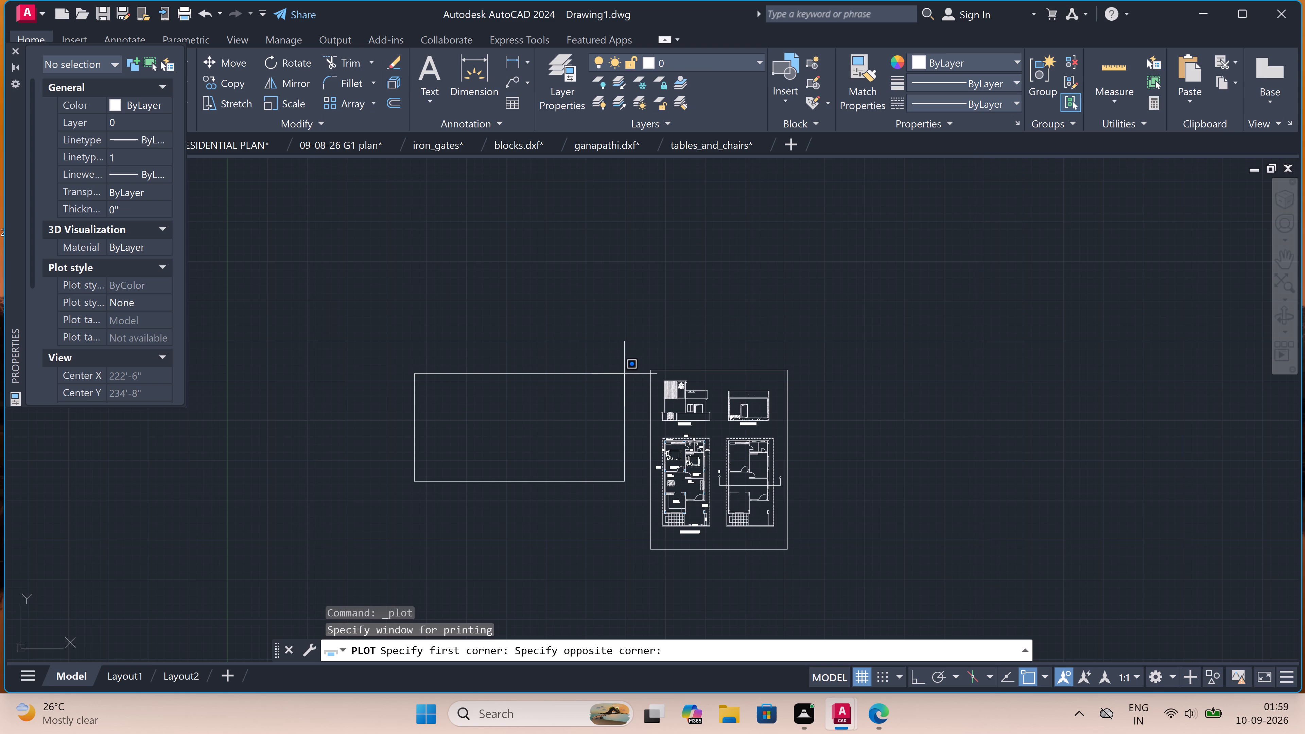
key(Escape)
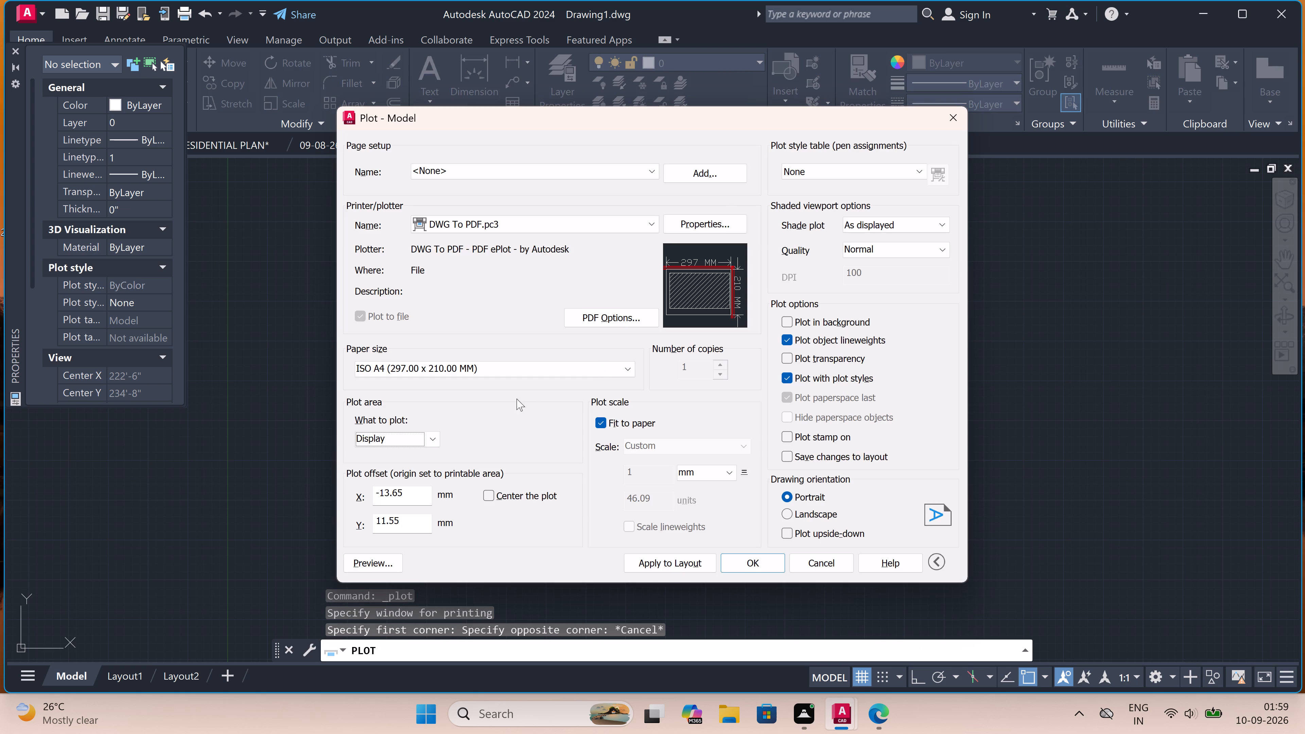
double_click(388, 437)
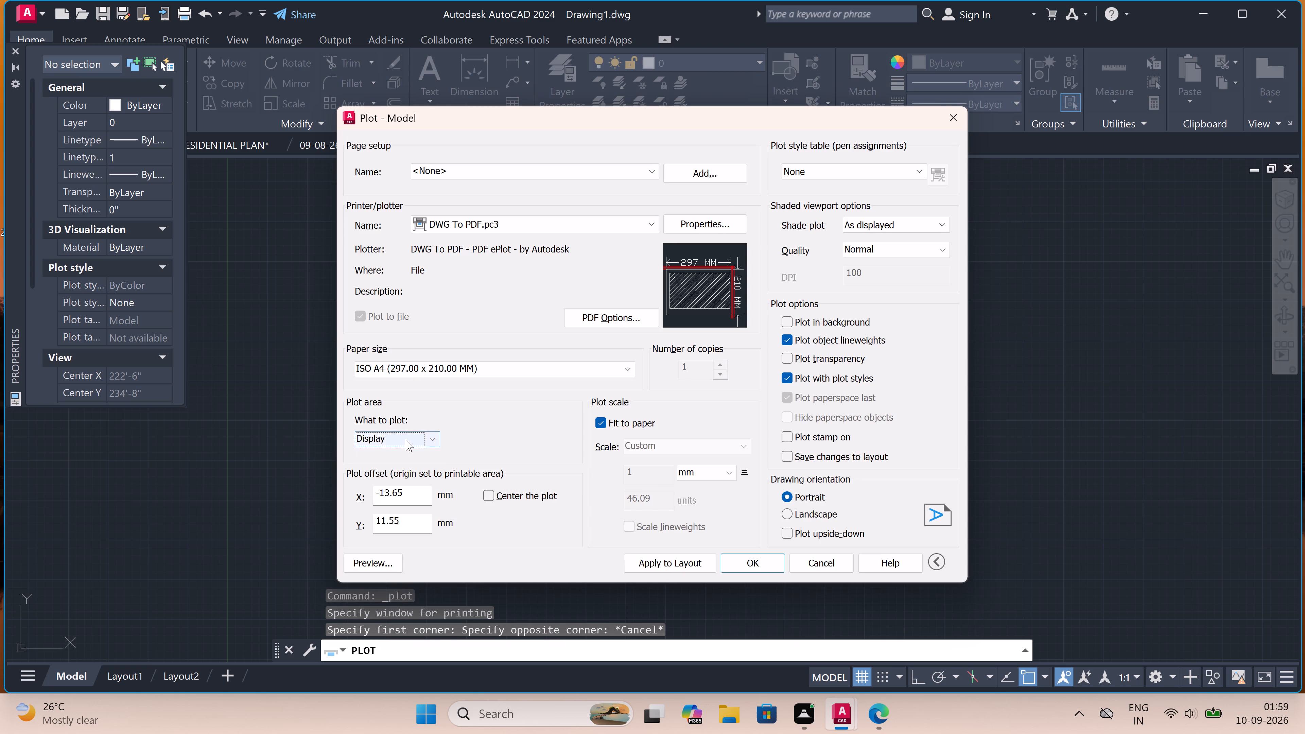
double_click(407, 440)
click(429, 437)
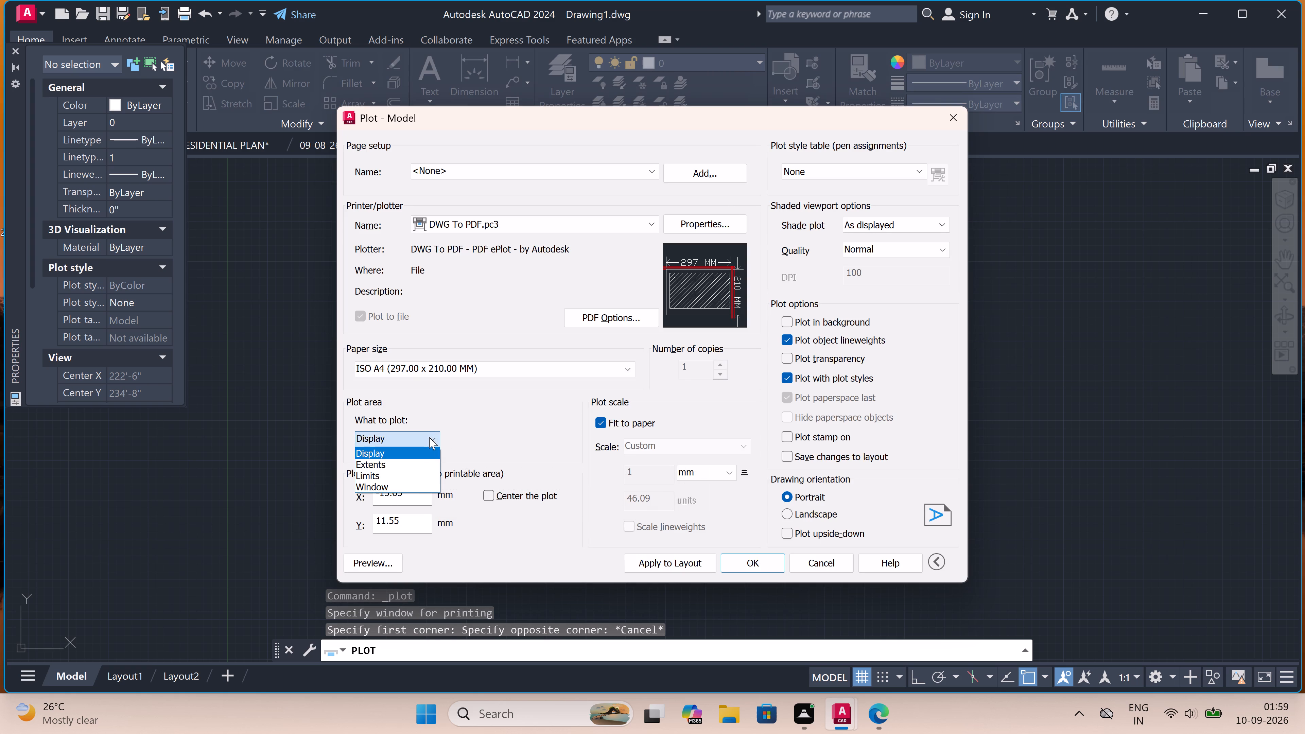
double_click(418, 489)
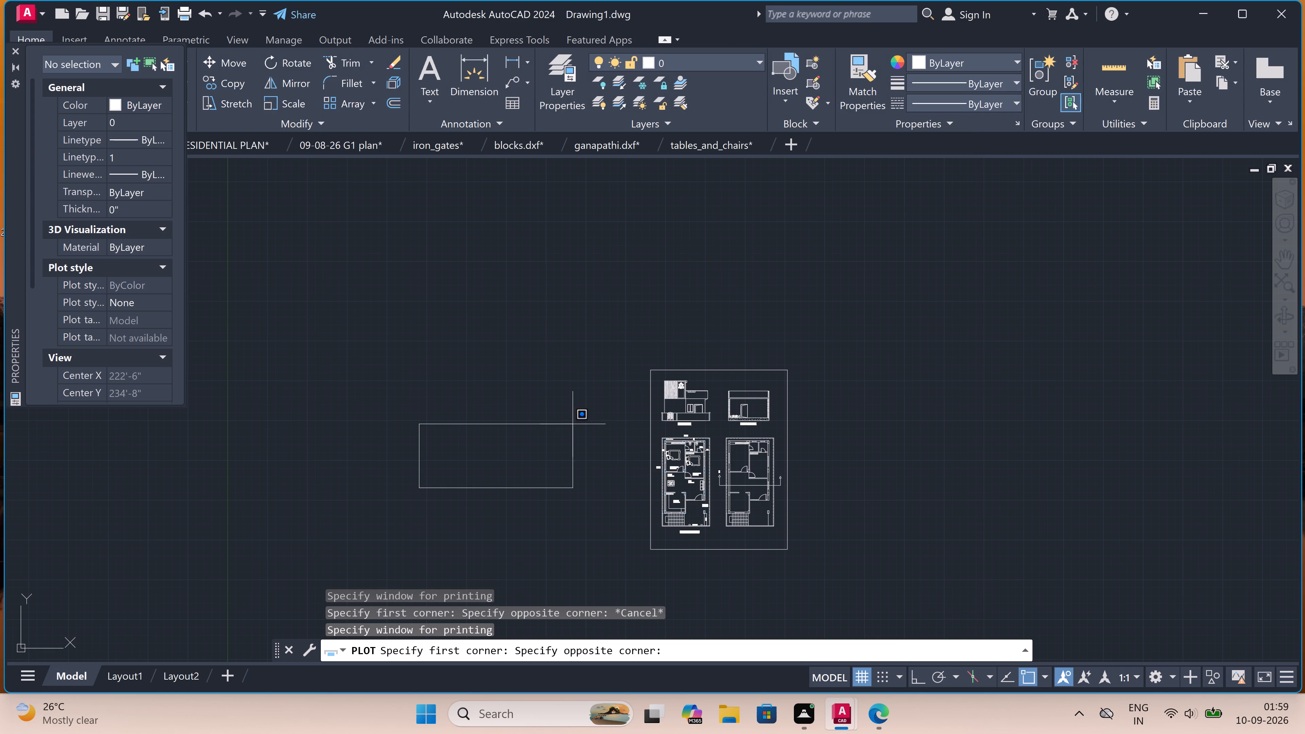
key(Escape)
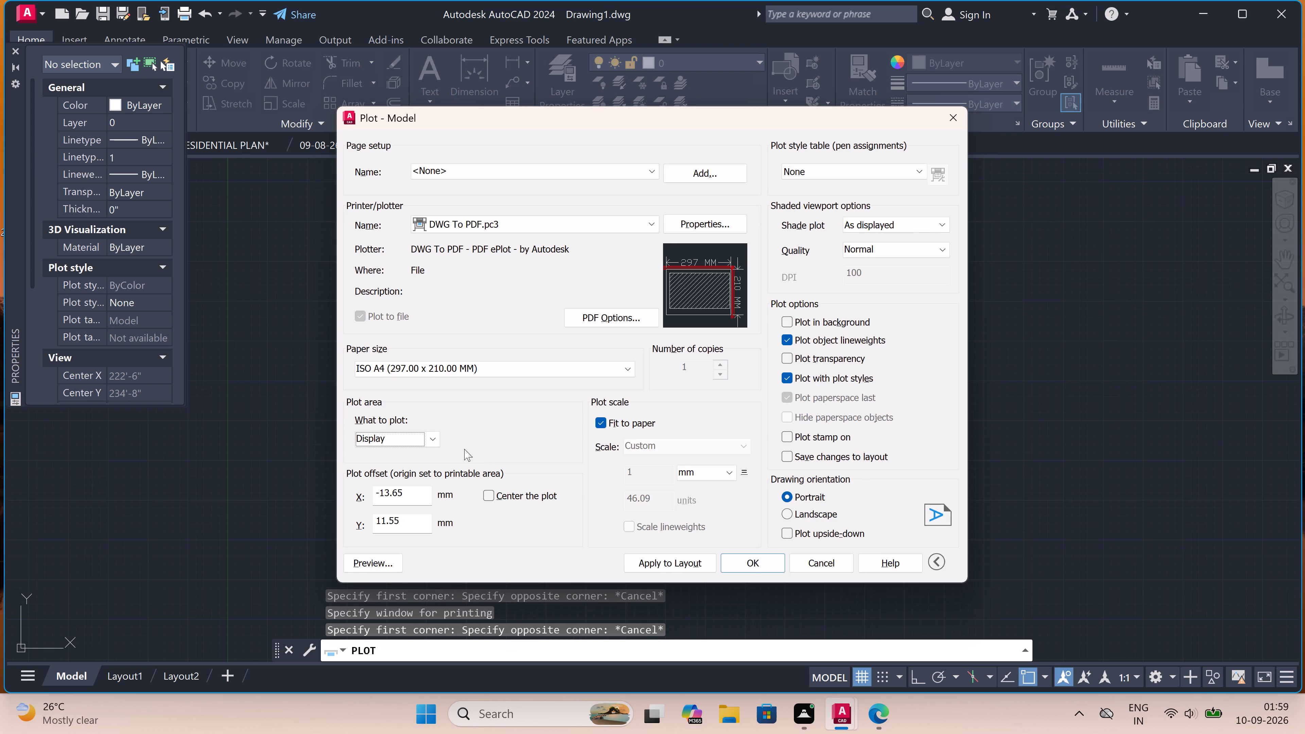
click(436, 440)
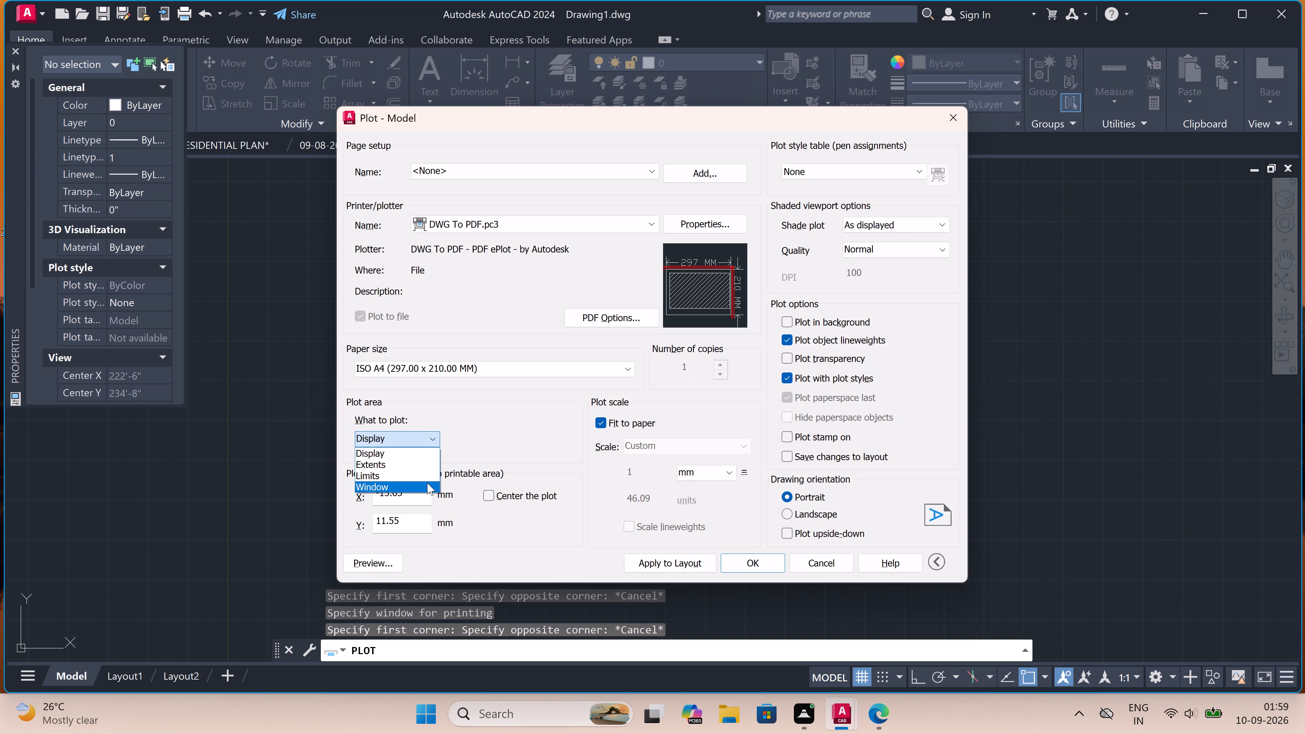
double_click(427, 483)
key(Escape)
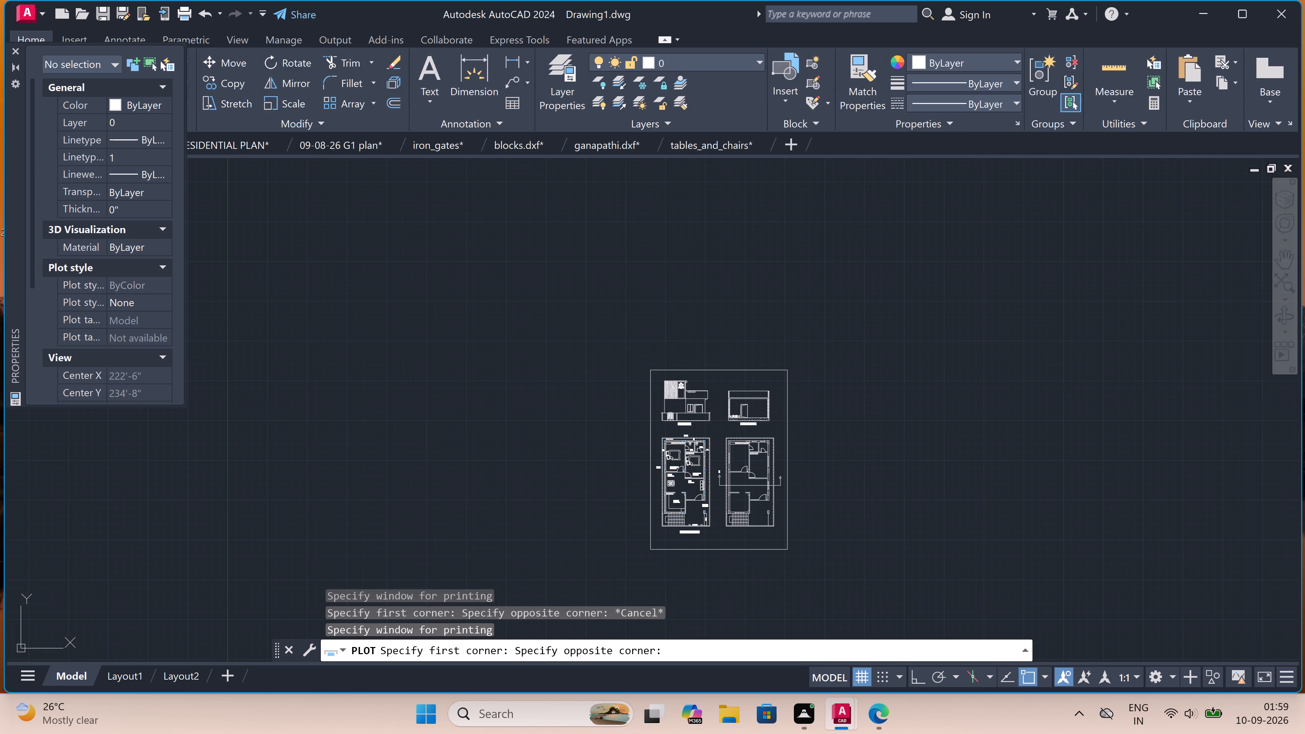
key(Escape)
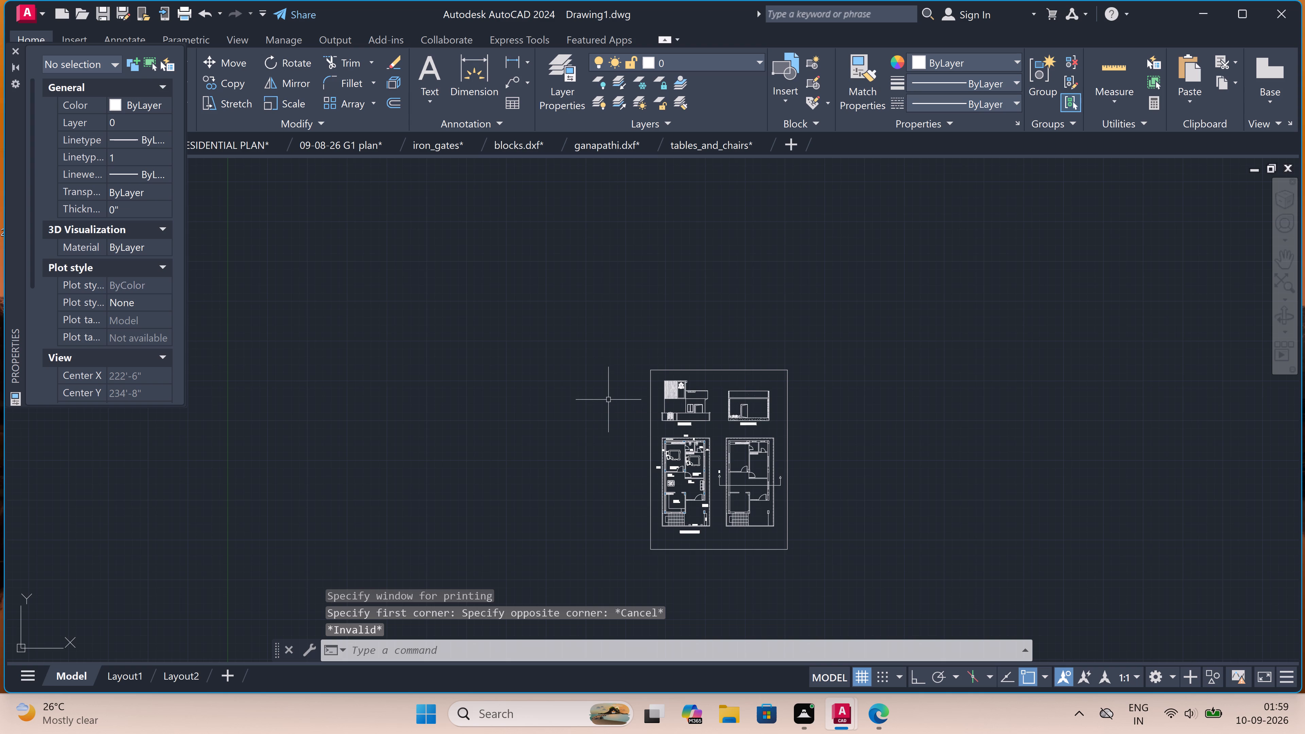
Set up a new plot of the model with the DWG To PDF.pc3 plotter and ISO A4 (297.00 x 210.00 MM) paper.
key(o)
key(BackSpace)
key(ctrl+p)
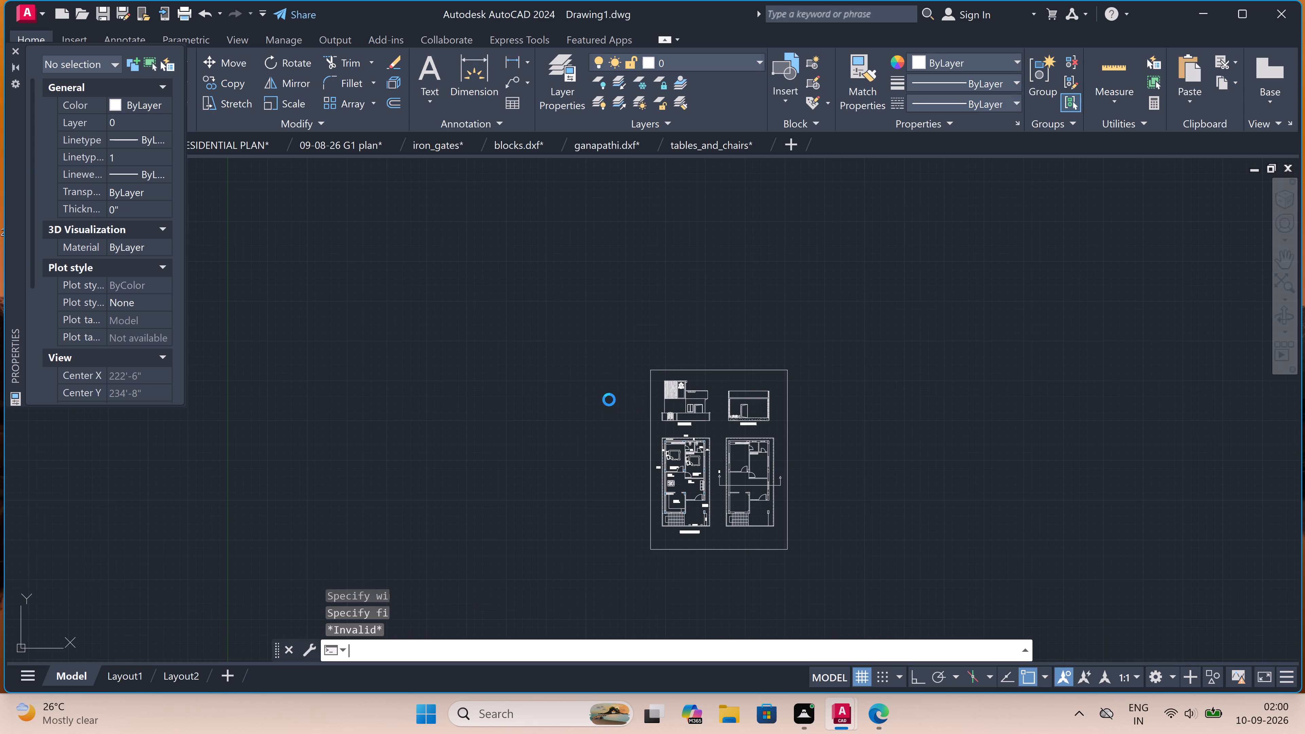
key(Escape)
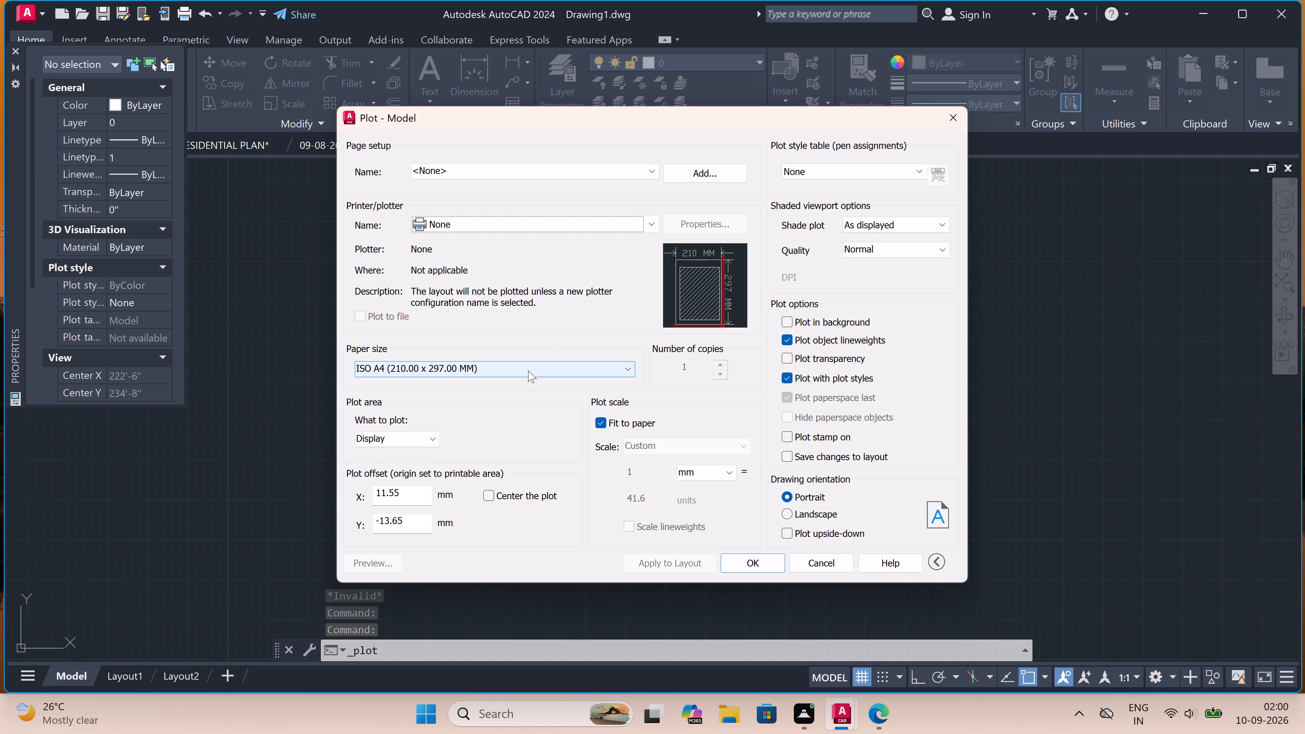
click(528, 370)
scroll(398, 429, up, 2)
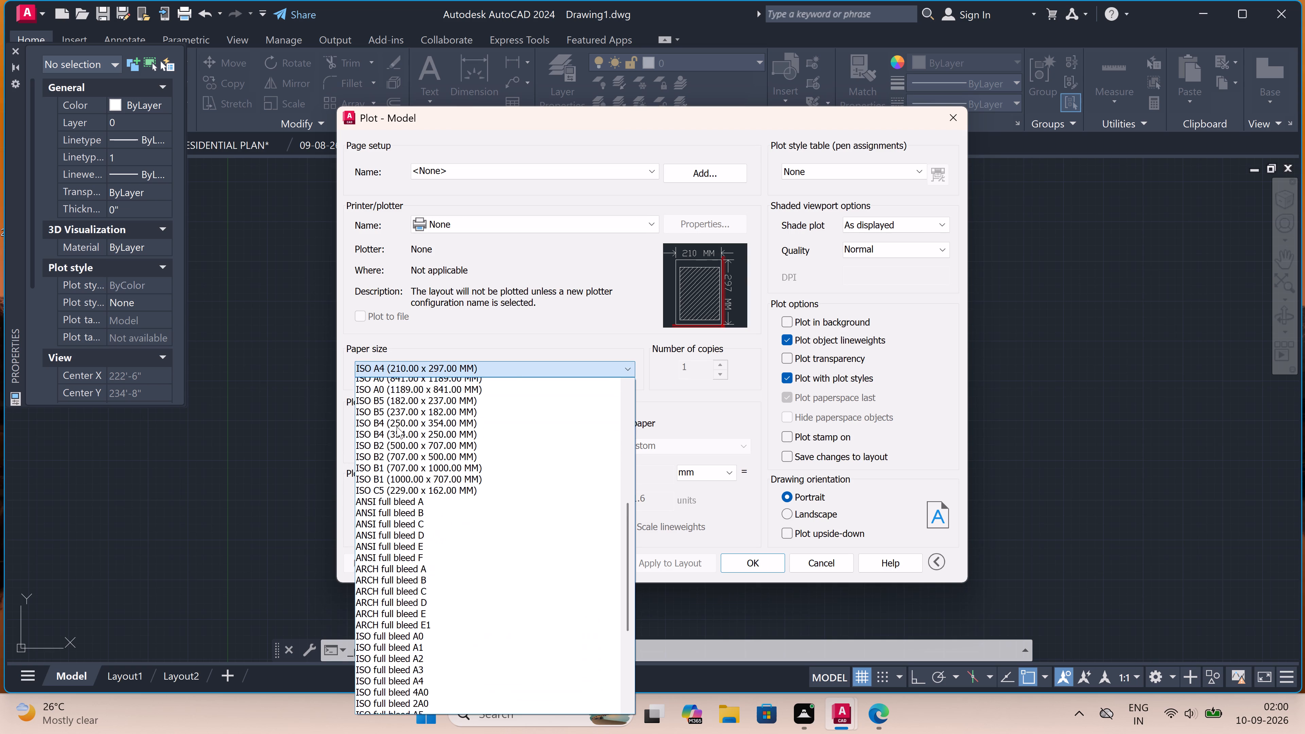
click(476, 226)
double_click(476, 226)
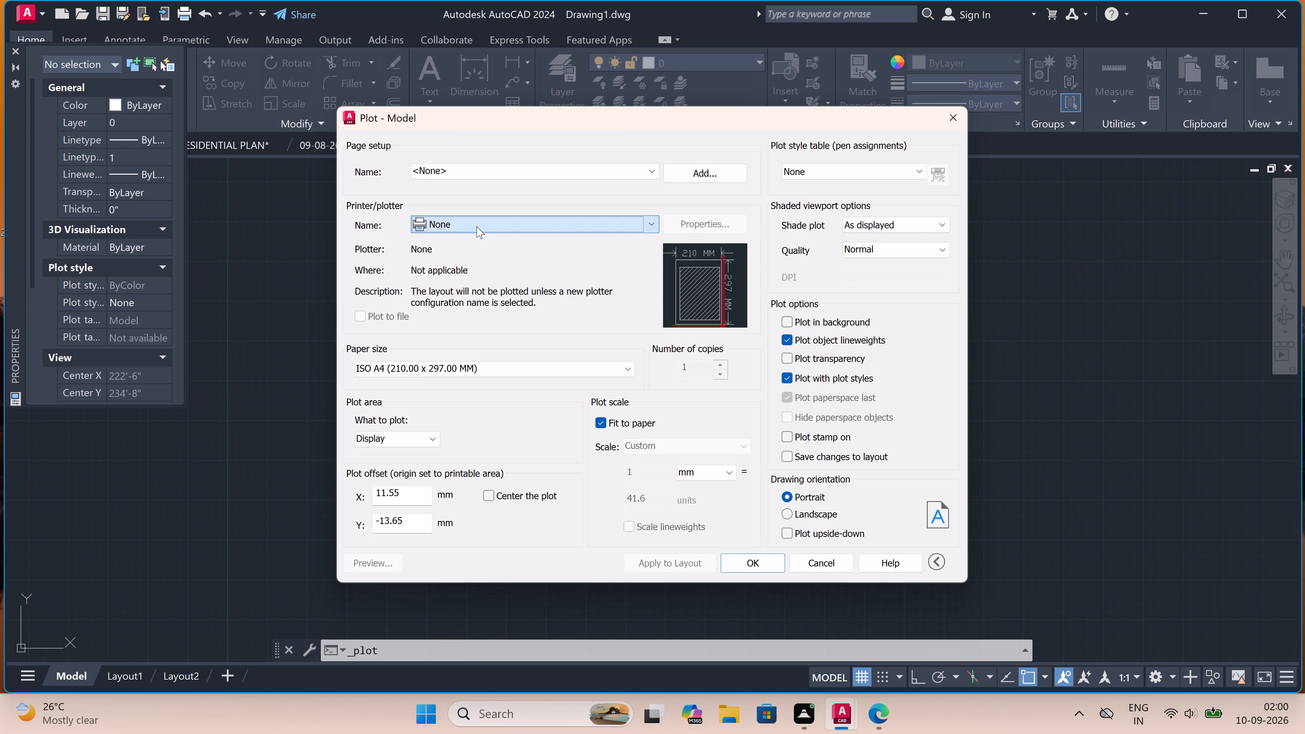
click(476, 226)
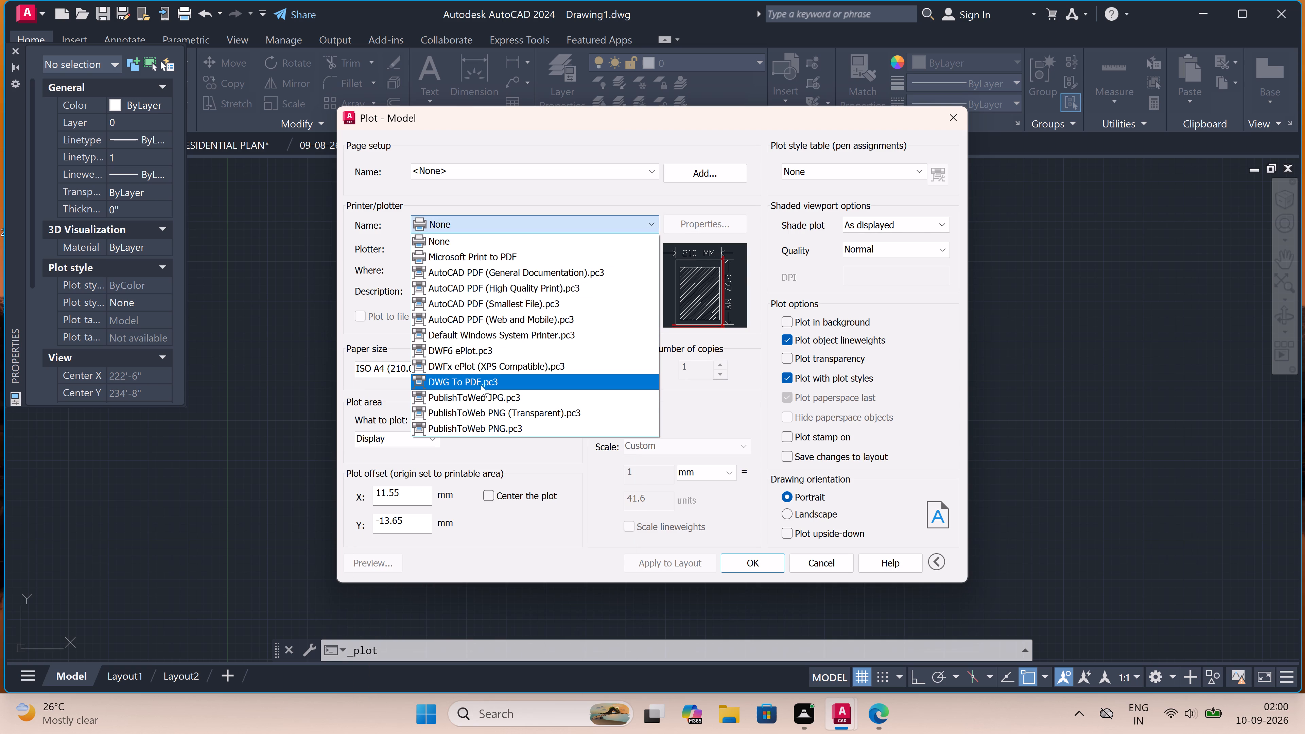
double_click(478, 382)
double_click(460, 369)
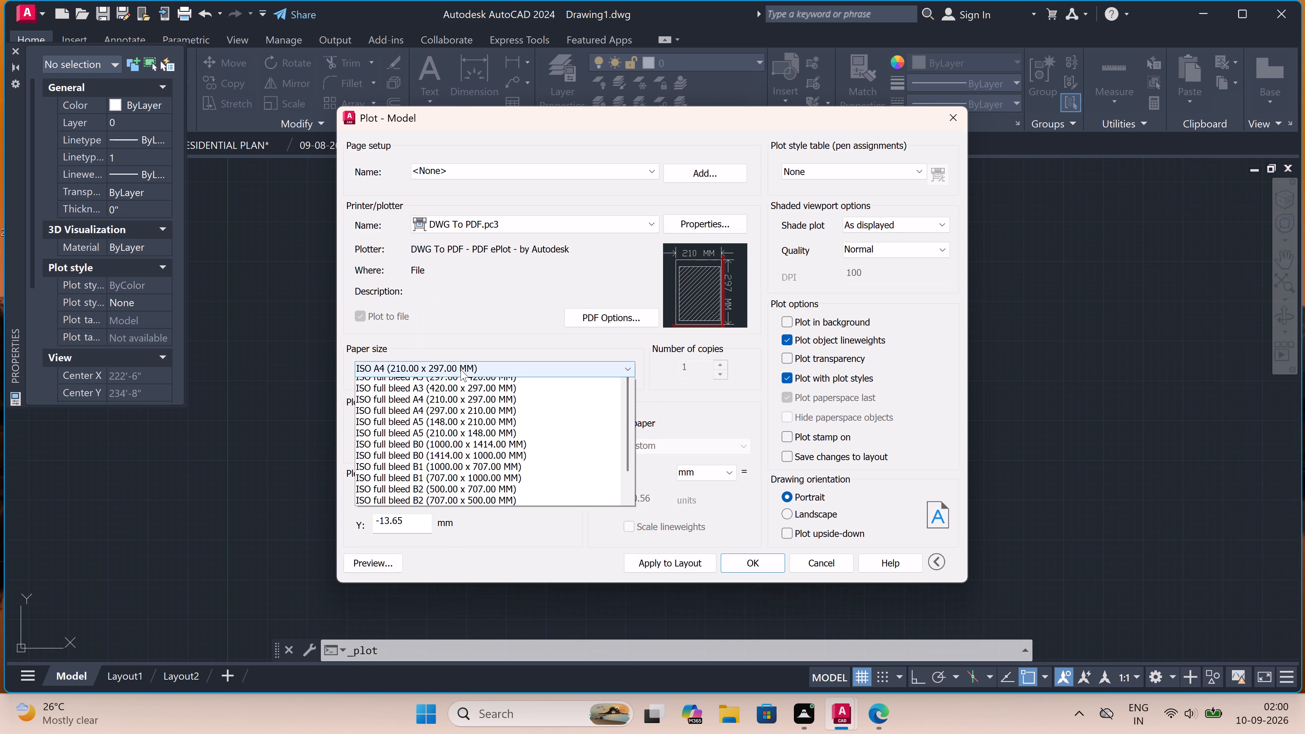
double_click(453, 362)
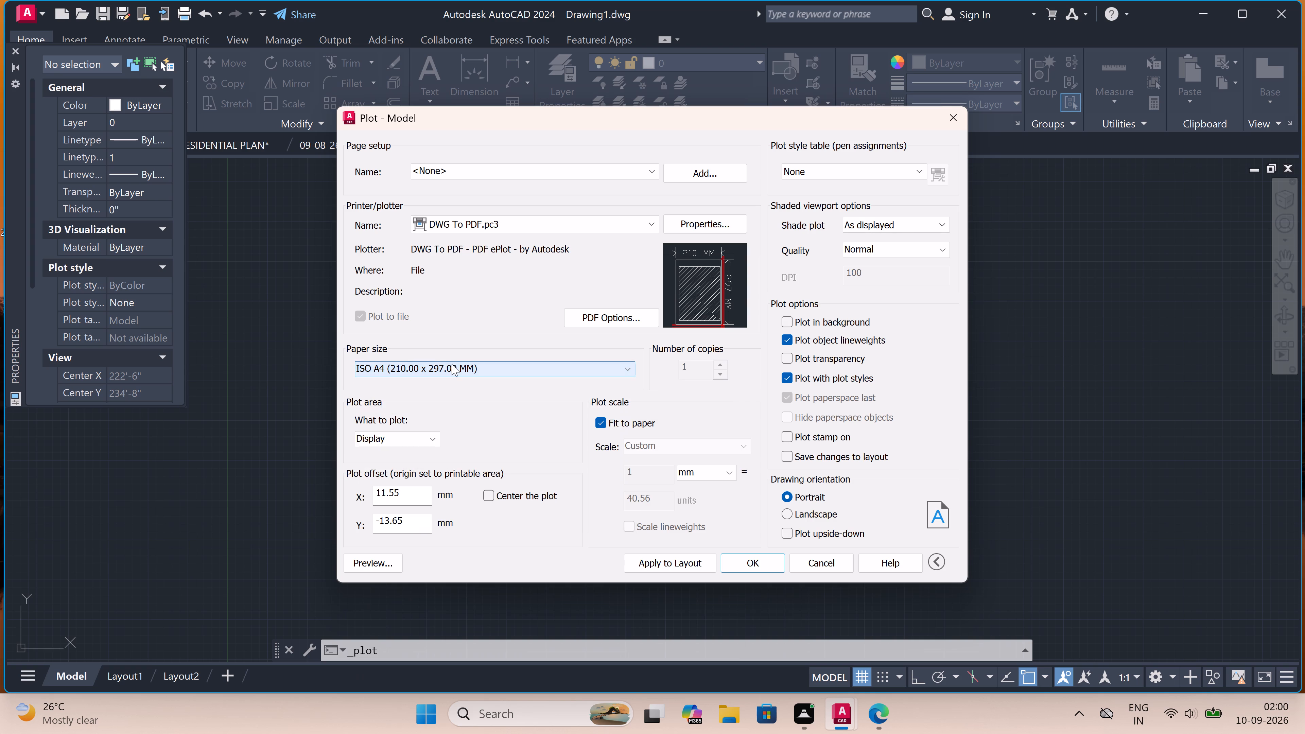
double_click(451, 364)
click(609, 371)
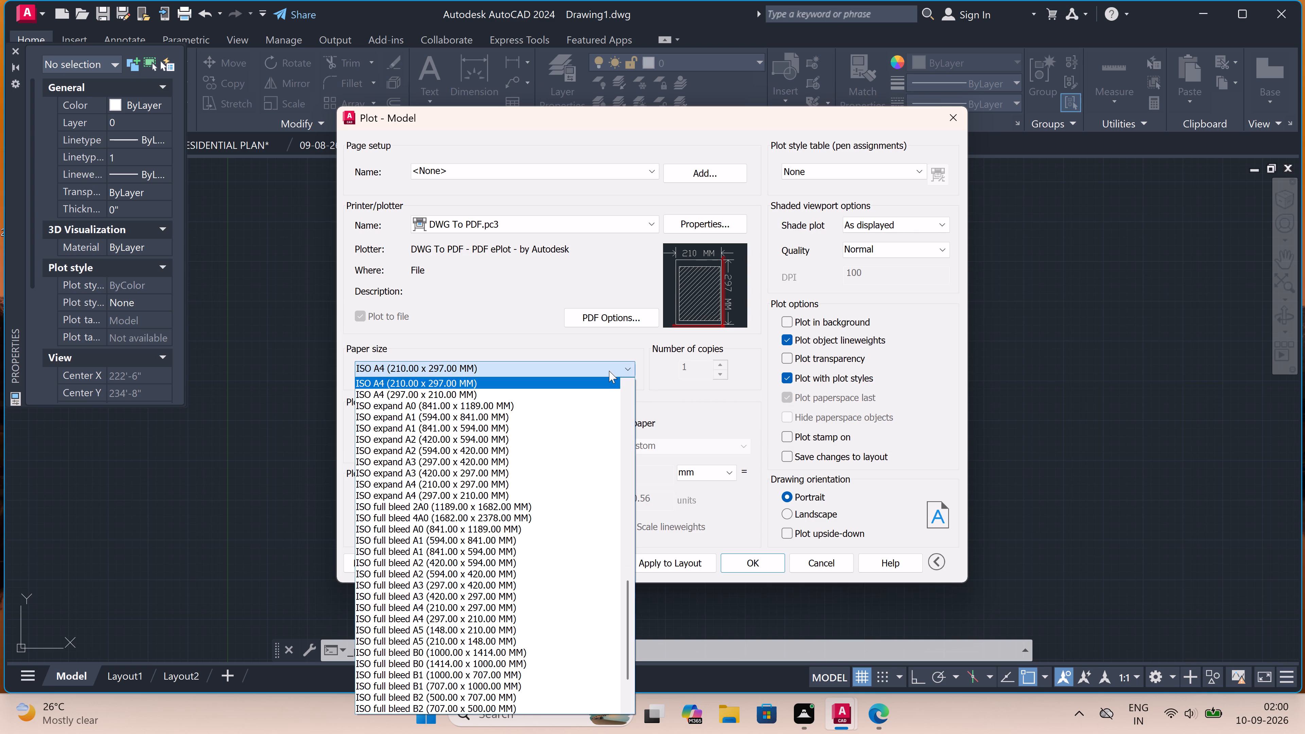
click(515, 396)
Set the plot area to a Window spanning the drawing sheet's border from its upper-left to its lower-right corner.
double_click(430, 435)
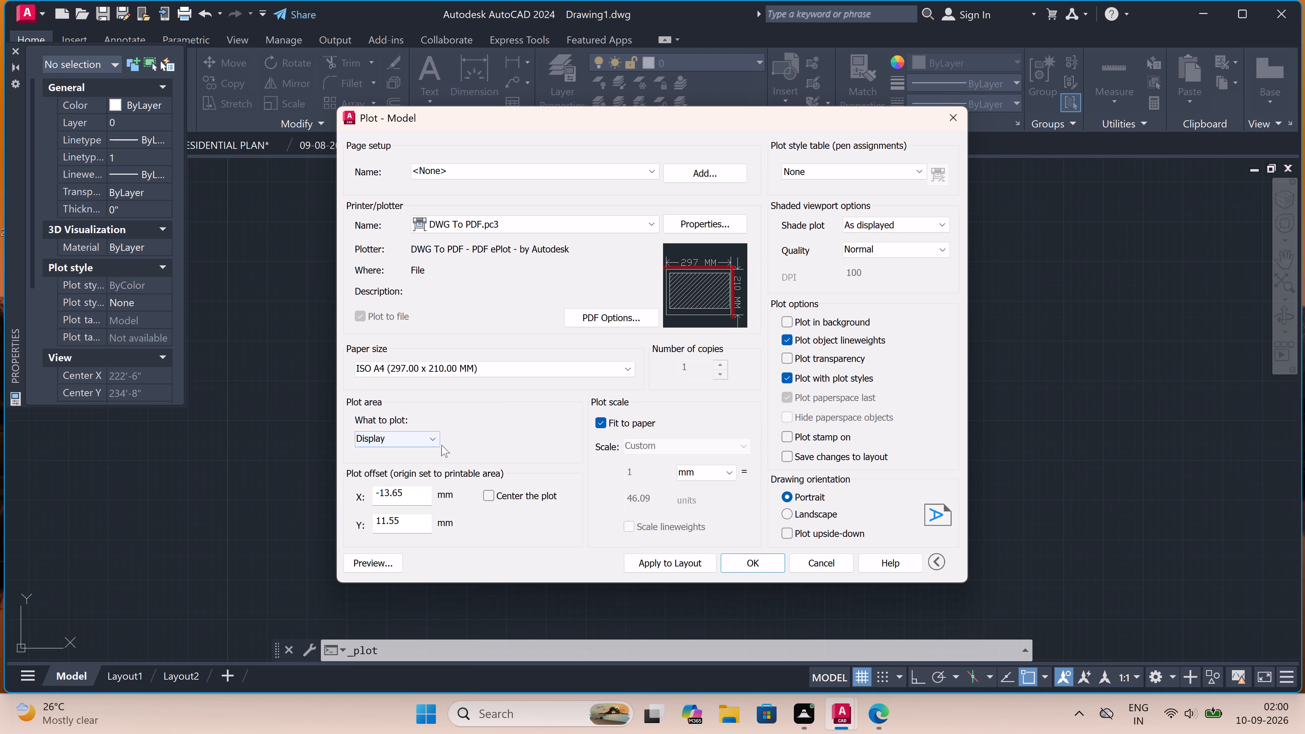
click(437, 436)
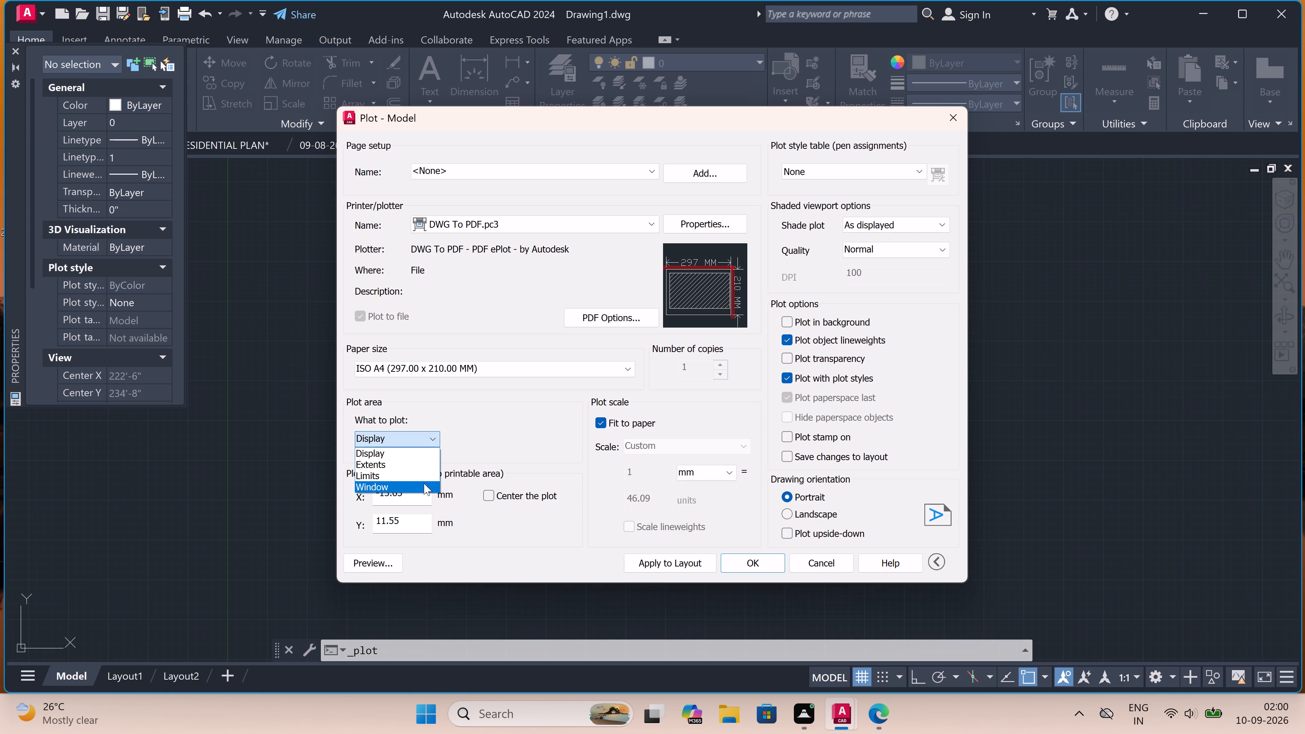
click(425, 483)
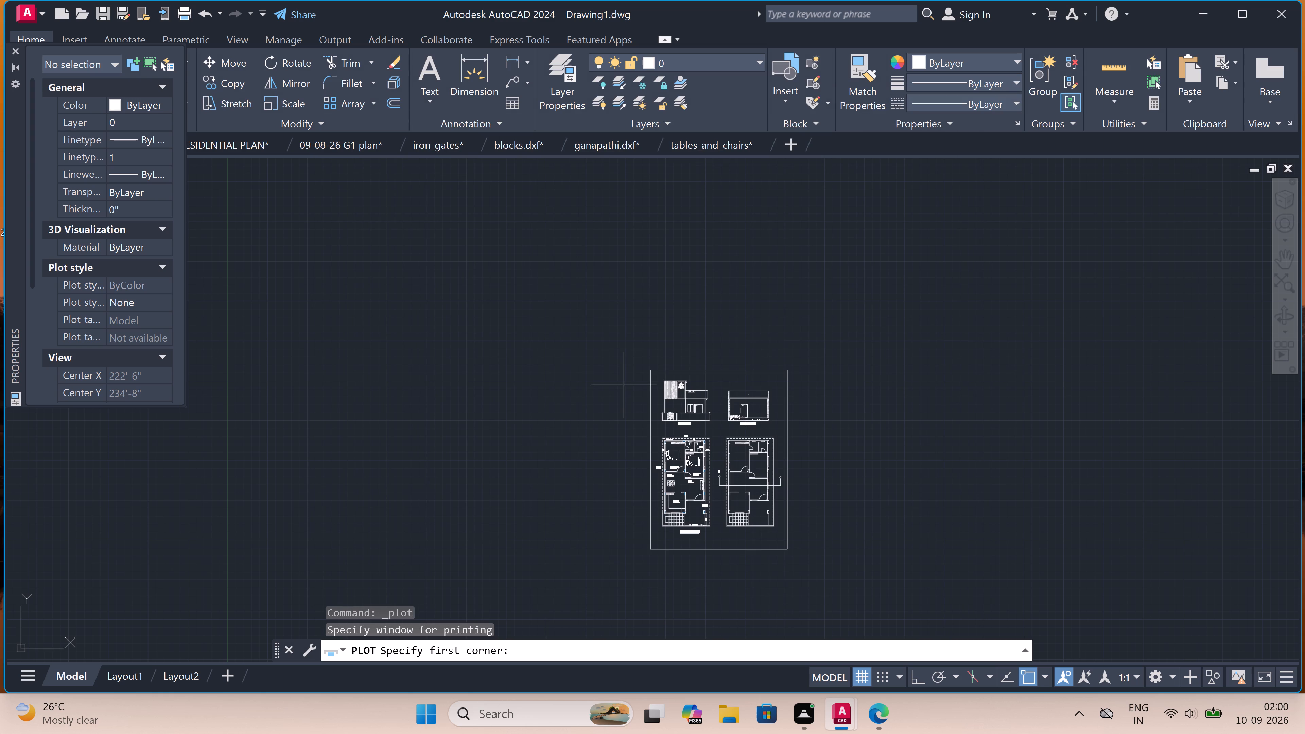
double_click(650, 370)
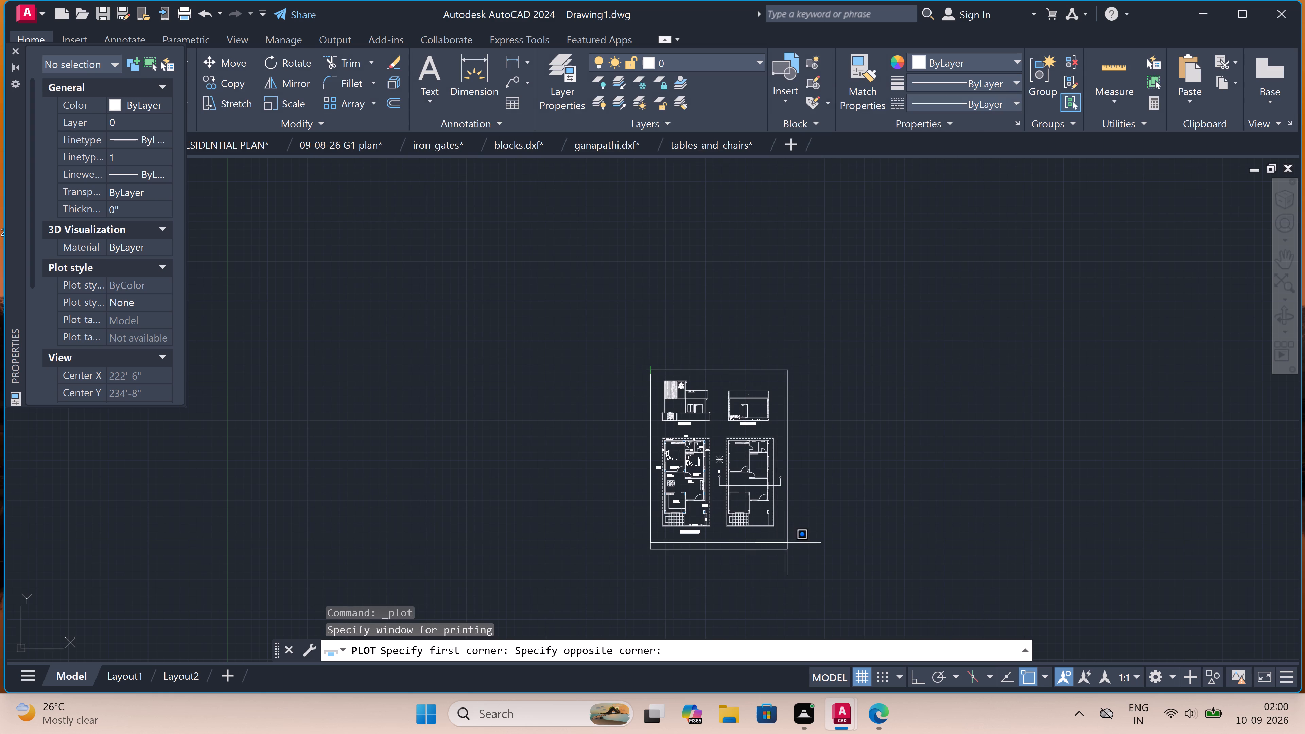
scroll(794, 546, up, 3)
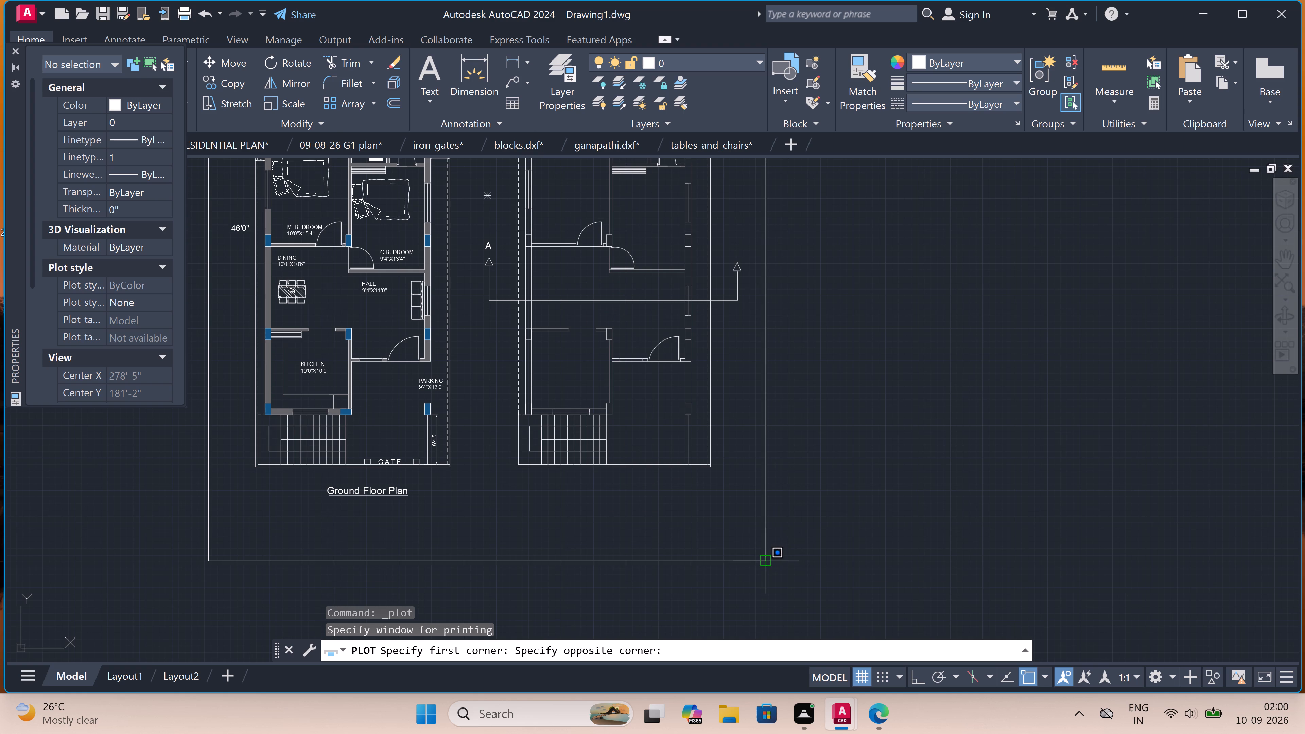
click(768, 562)
Assign the acad.ctb plot style table to all layouts and apply the plot settings to the layout.
double_click(882, 163)
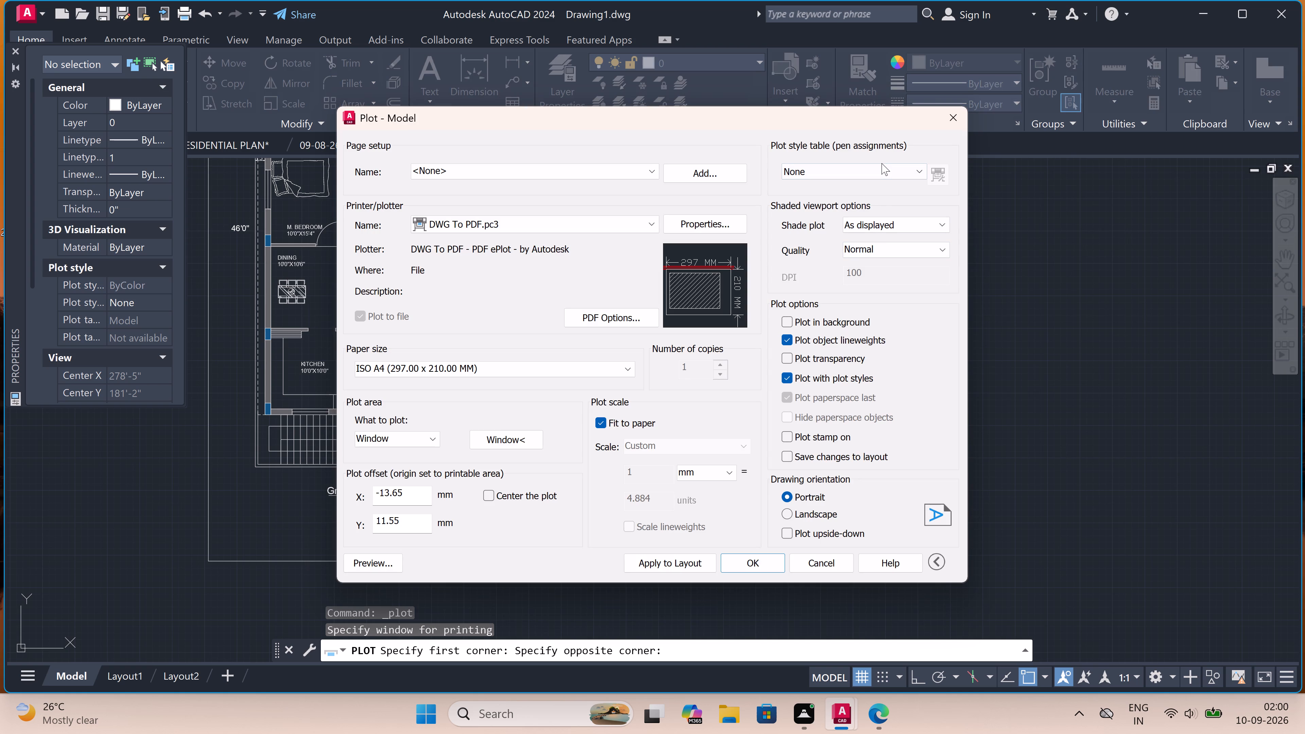
click(879, 169)
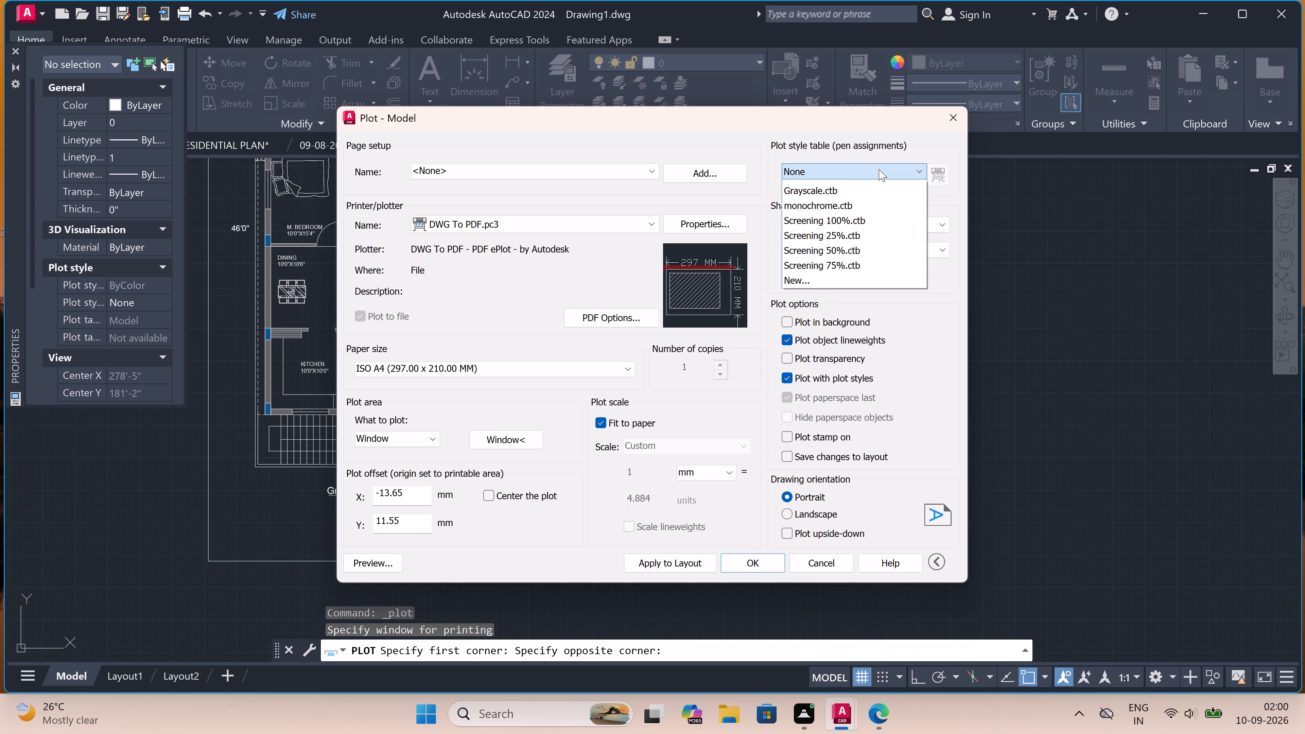
click(807, 202)
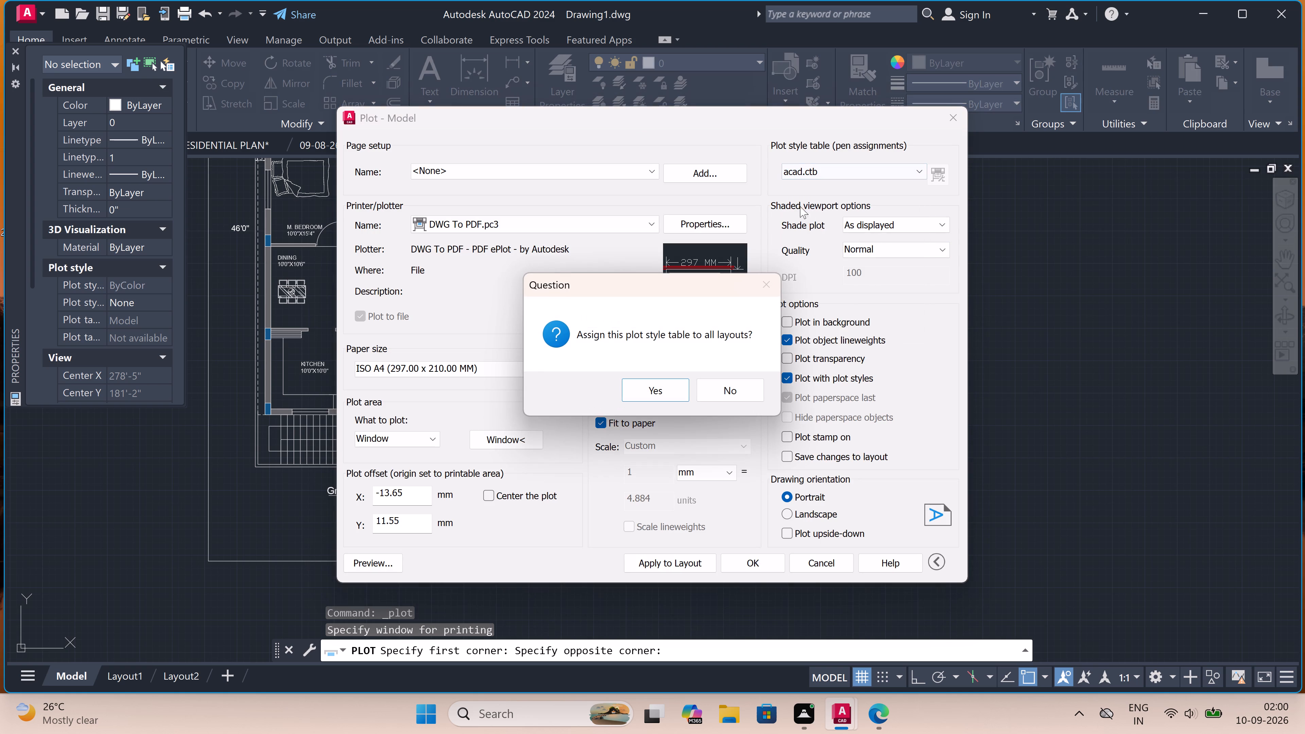
click(643, 389)
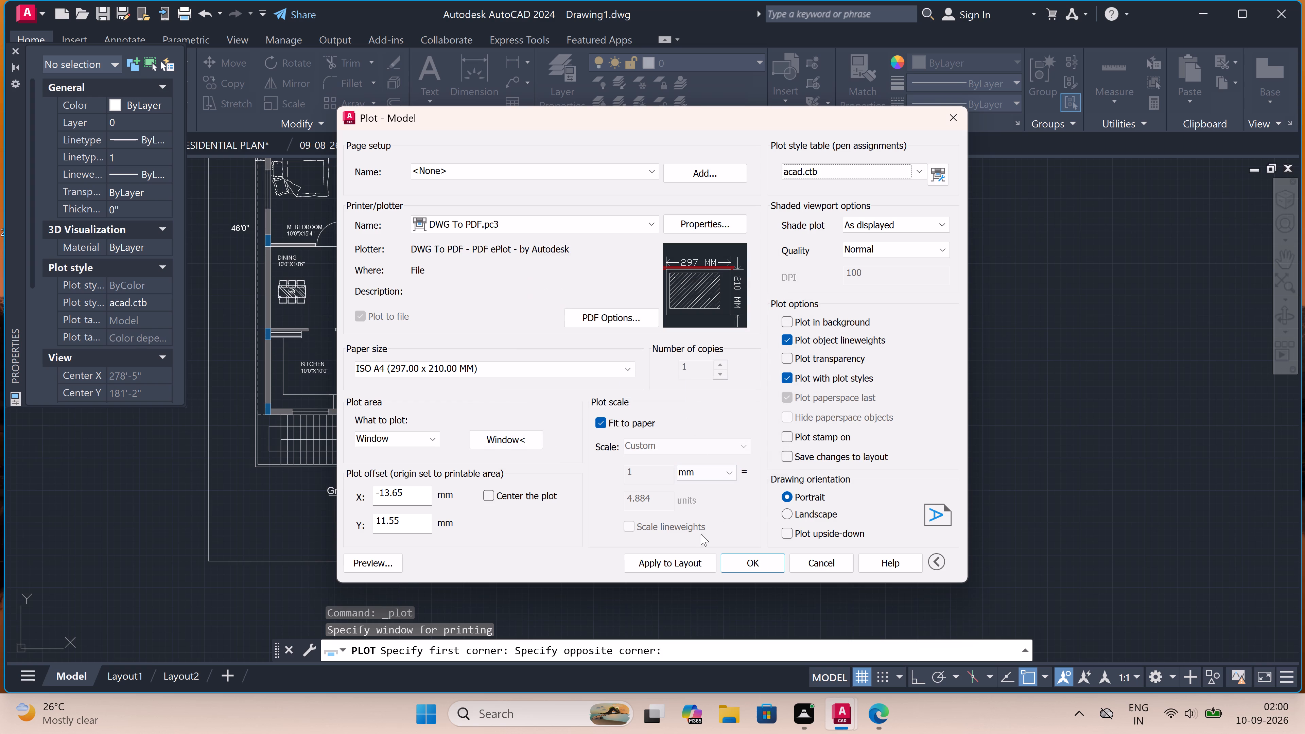
click(680, 556)
Plot the sheet to a PDF named GROUND FLOOR PLAN 09-09-26 in the Documents folder.
click(741, 567)
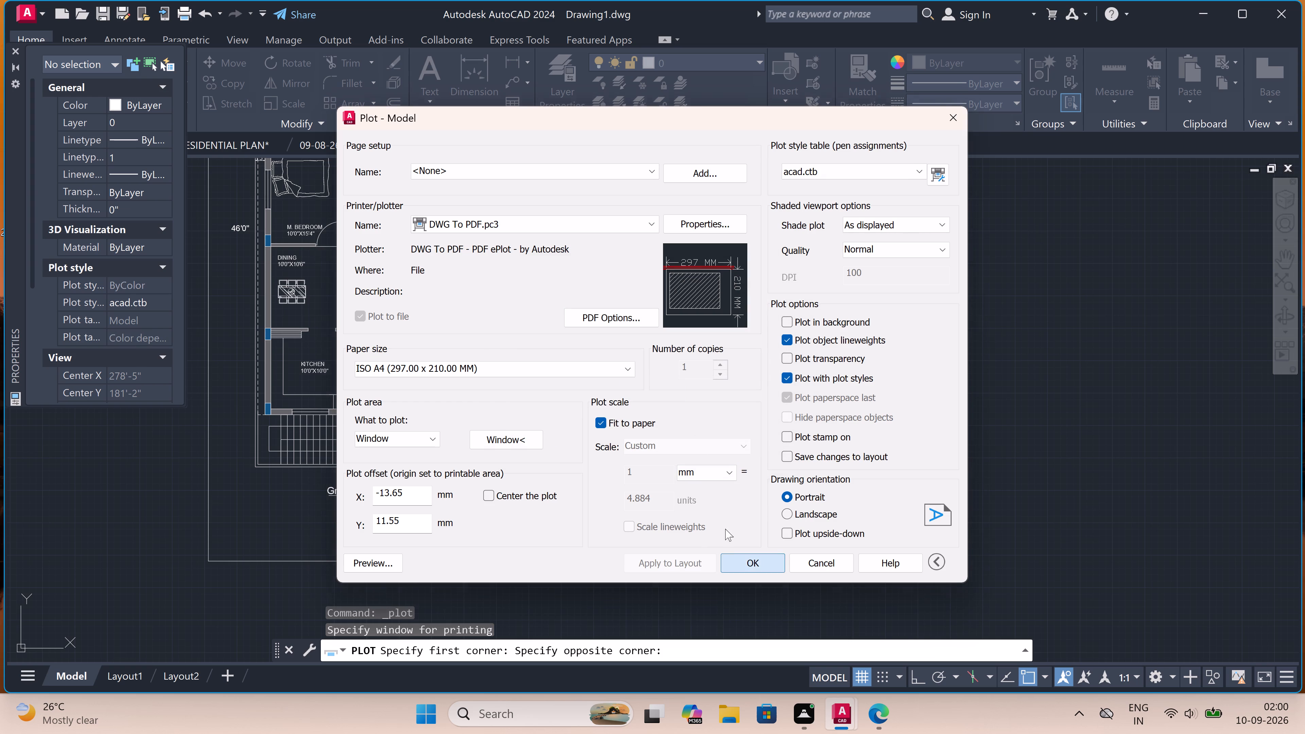
key(BackSpace)
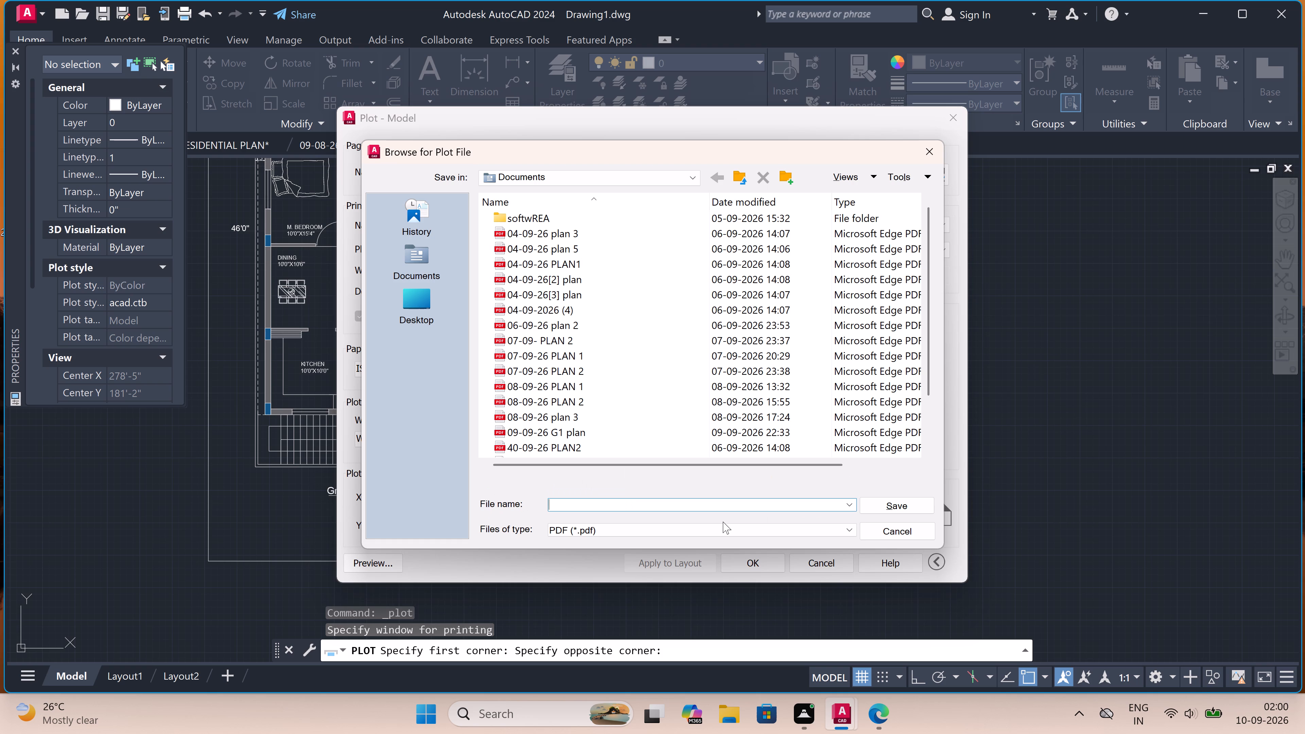
key(g)
text(ROUN)
text(F)
key(space)
key(BackSpace)
key(BackSpace)
text(D)
key(space)
text(FLOO)
text(R PLAN)
key(space)
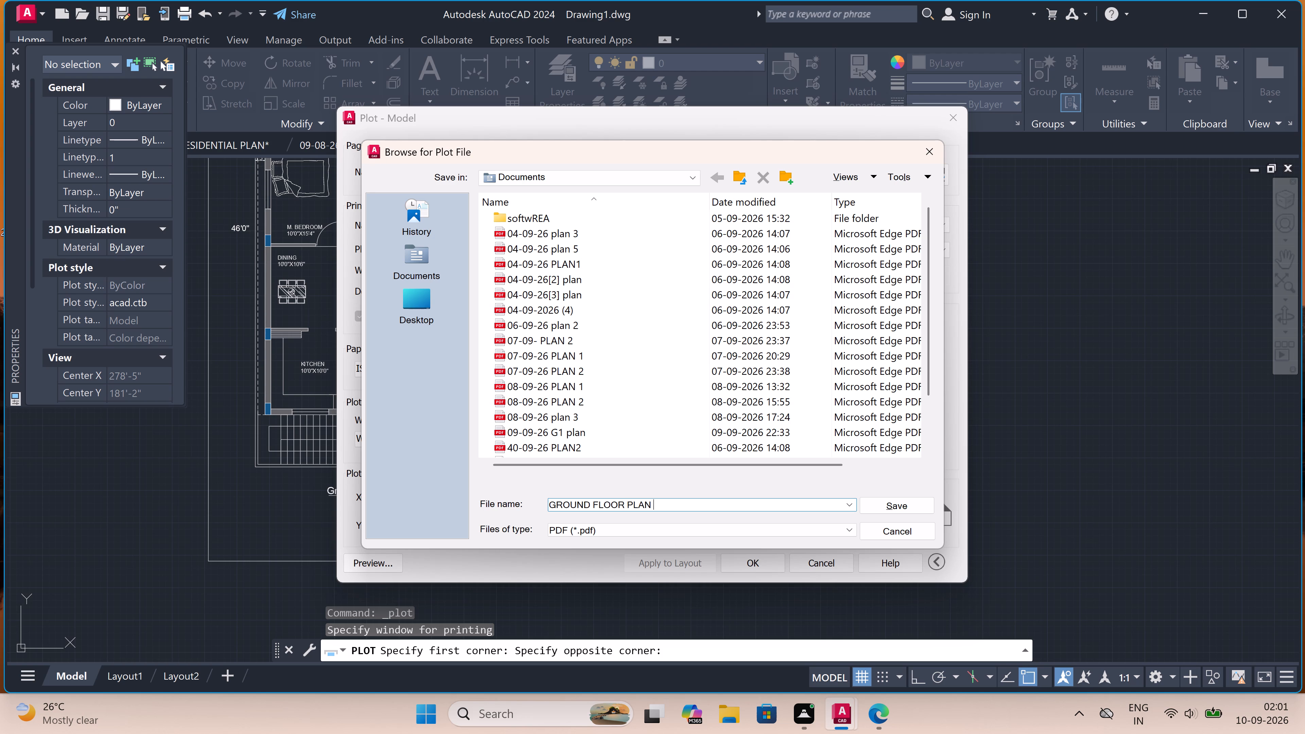
text(09-09-)
text(26)
key(space)
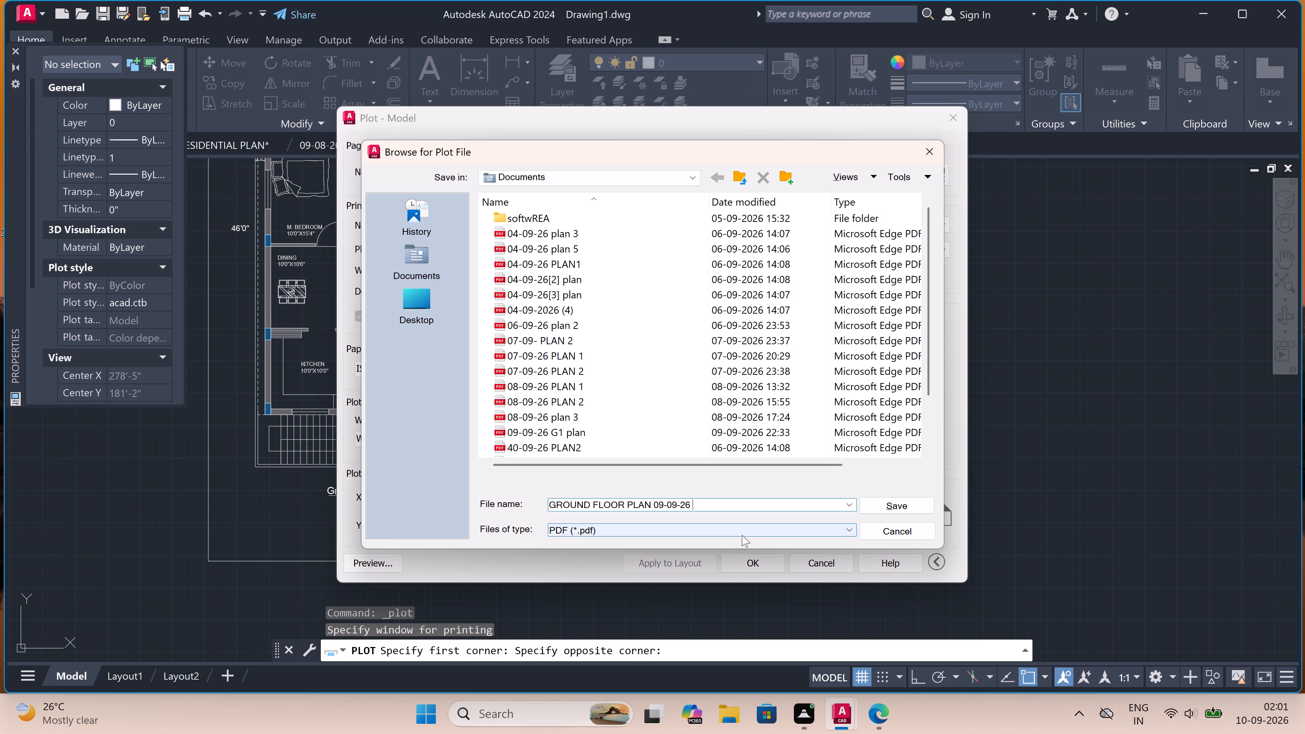
scroll(649, 366, down, 1)
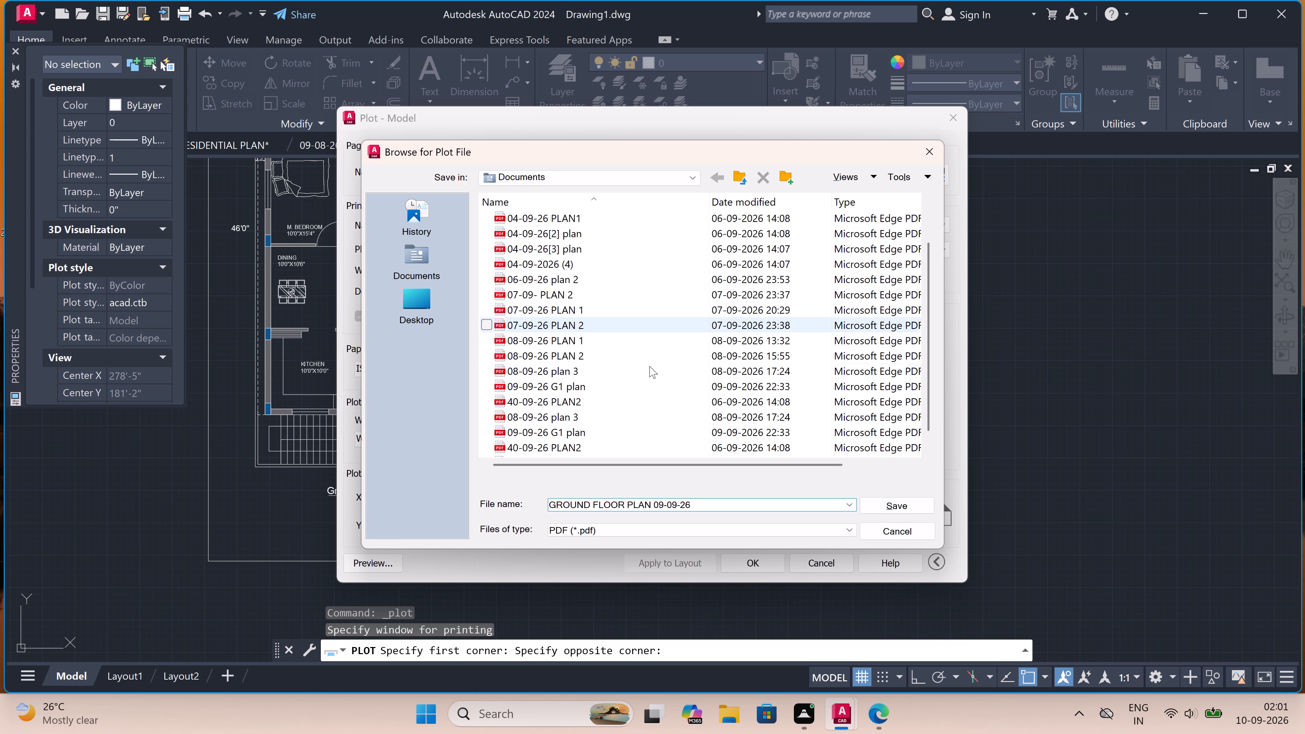
scroll(649, 366, down, 5)
scroll(648, 364, up, 6)
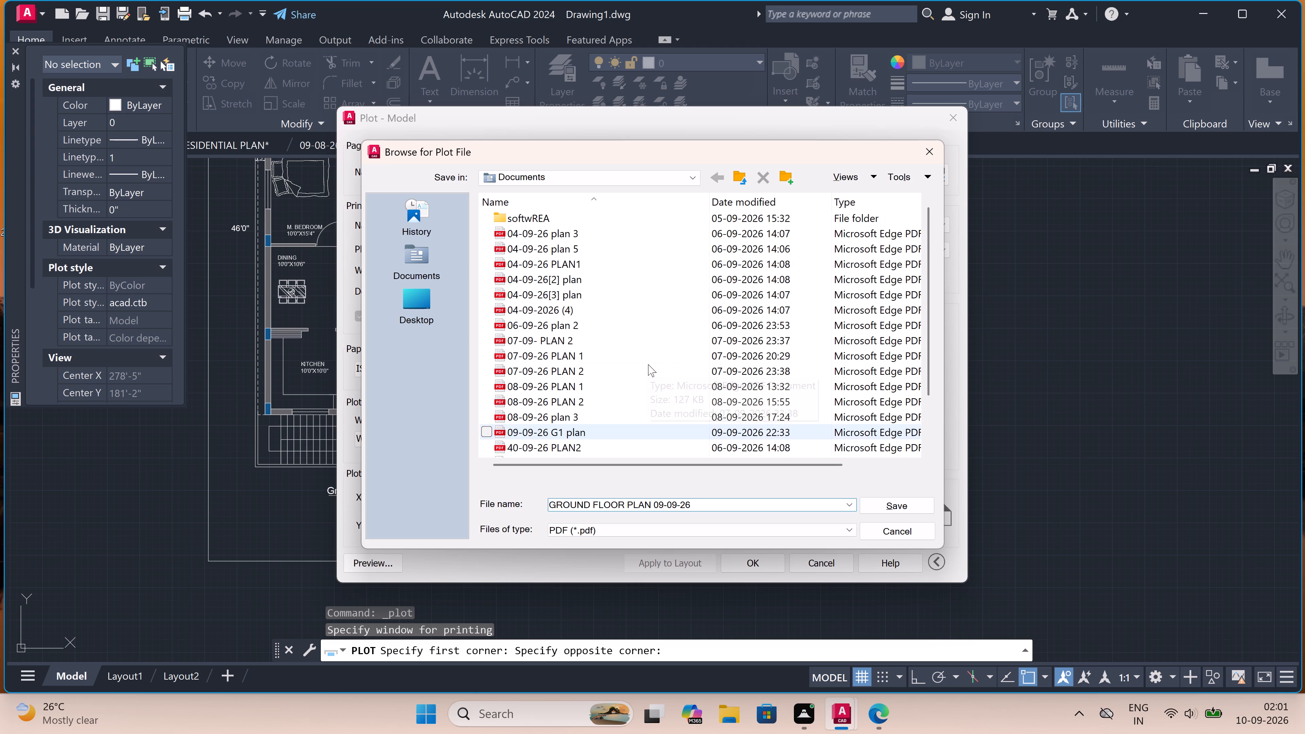
scroll(629, 334, up, 3)
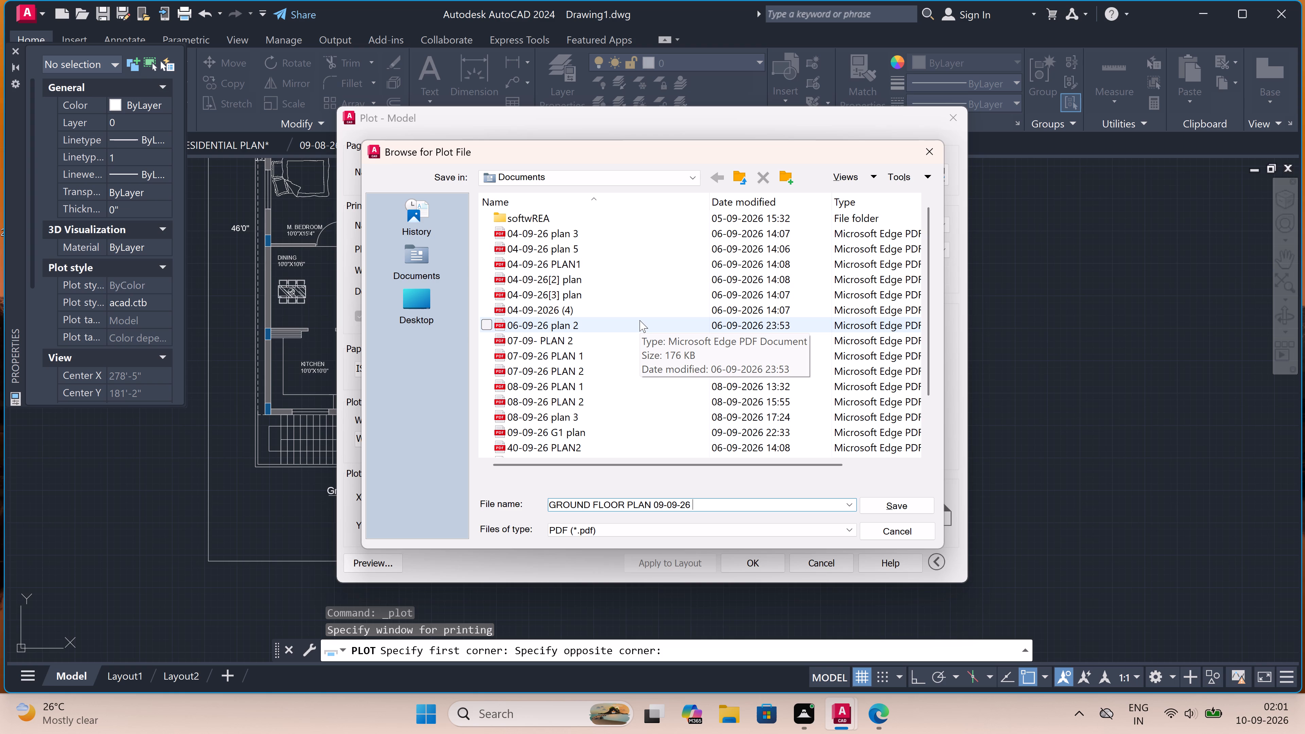
click(886, 504)
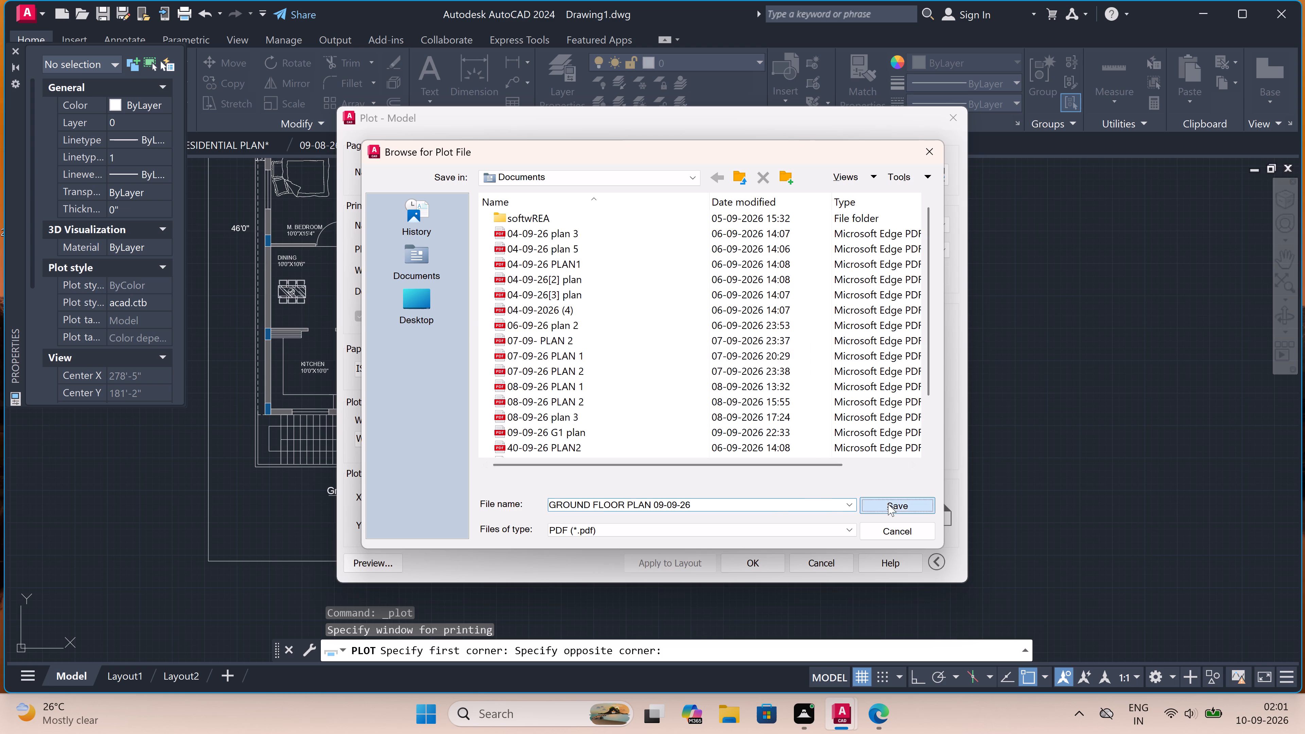
click(888, 504)
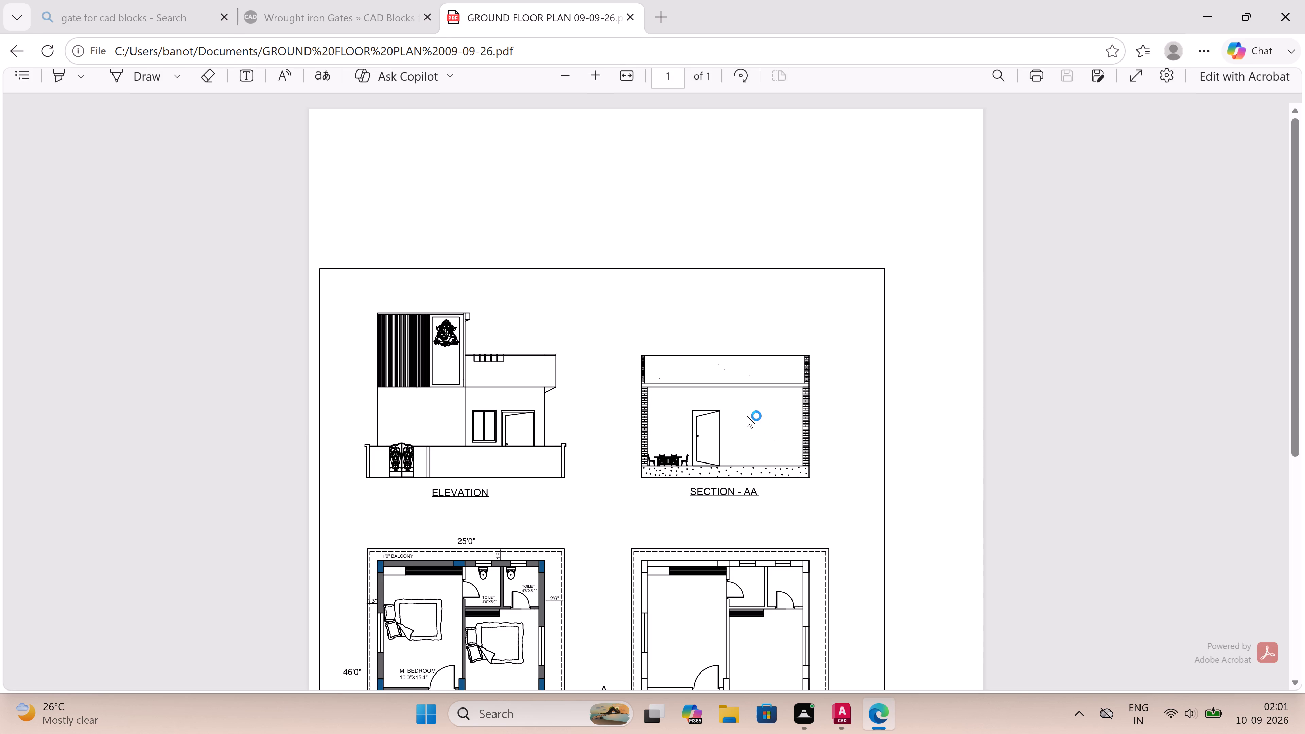
Examine the elevation, section and floor plans in the plotted PDF in Microsoft Edge, then close the browser window.
scroll(741, 408, down, 1)
scroll(406, 254, up, 1)
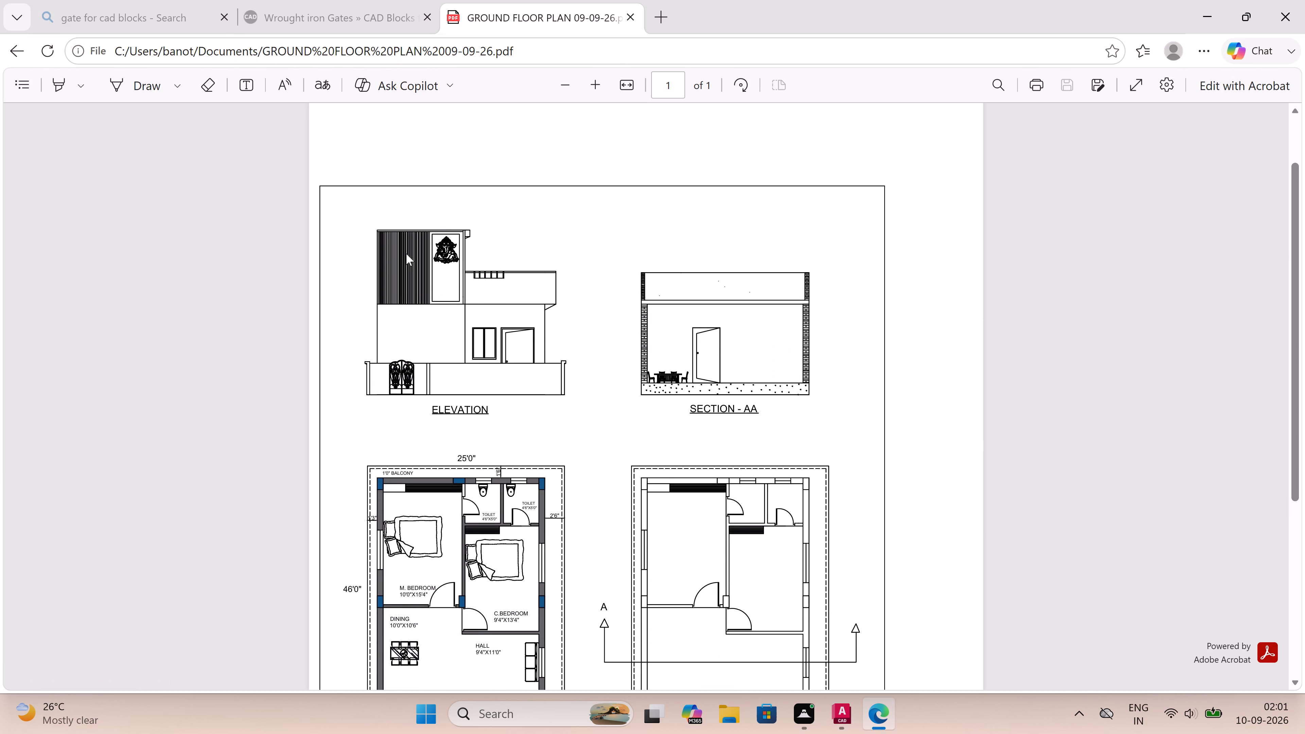
scroll(382, 447, up, 2)
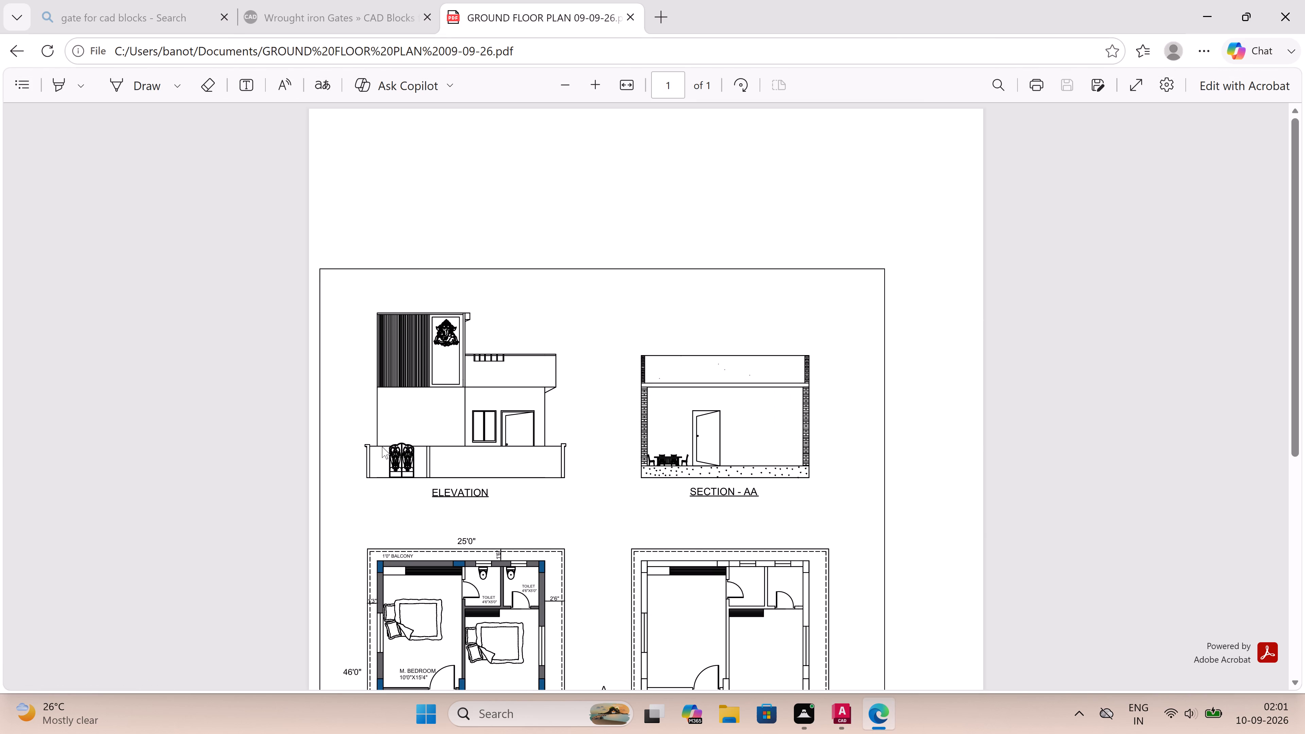
scroll(394, 439, down, 2)
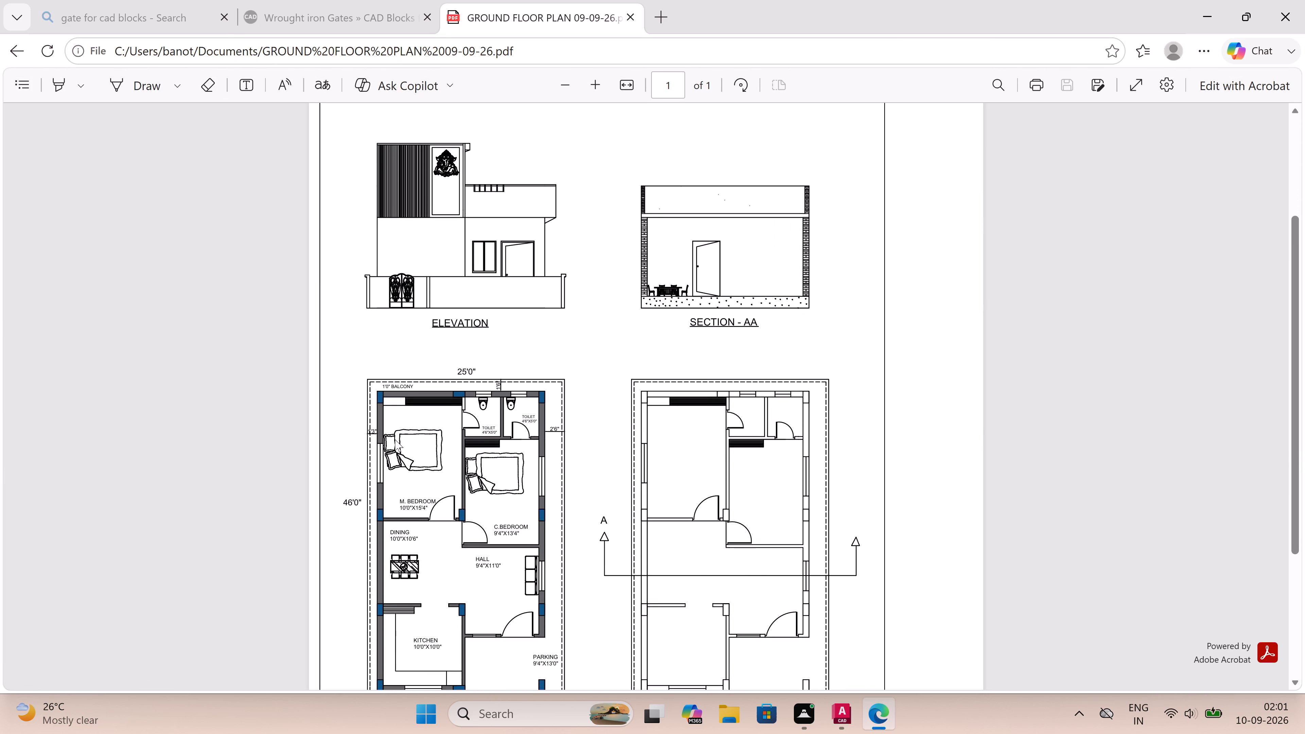
scroll(395, 439, down, 2)
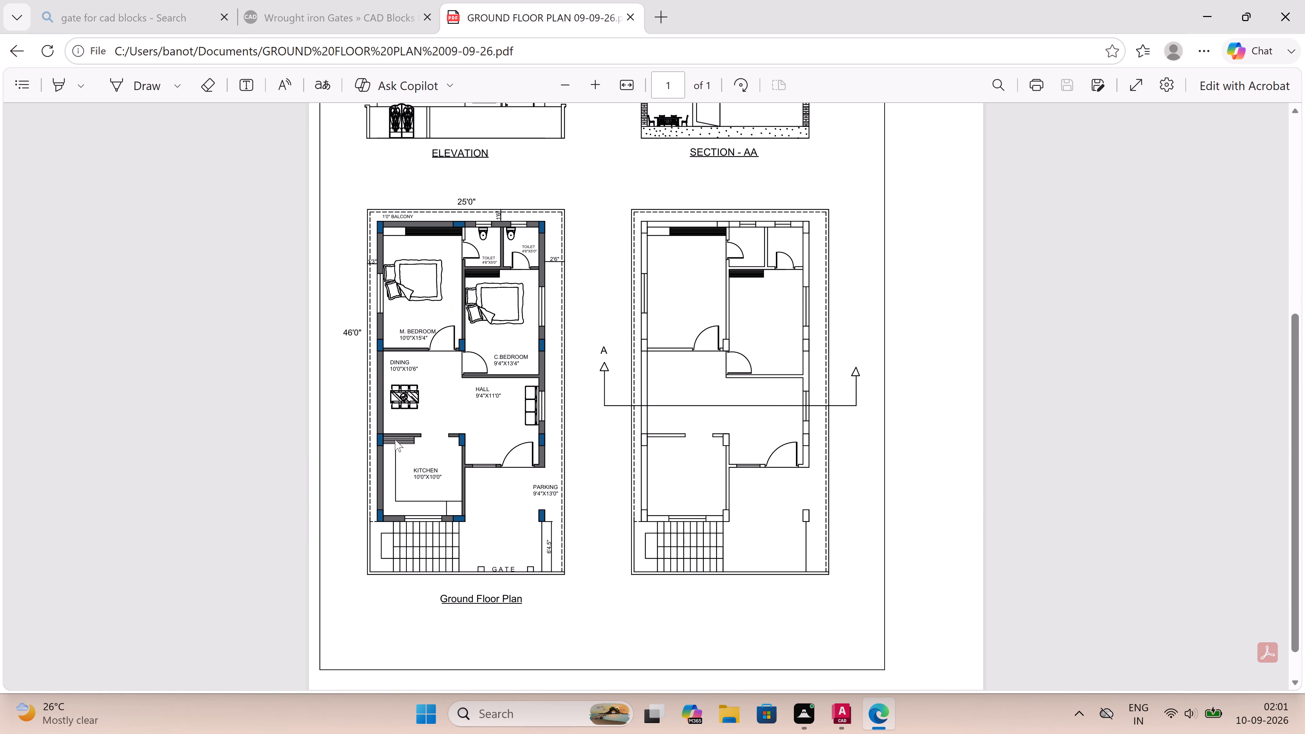
scroll(396, 439, up, 2)
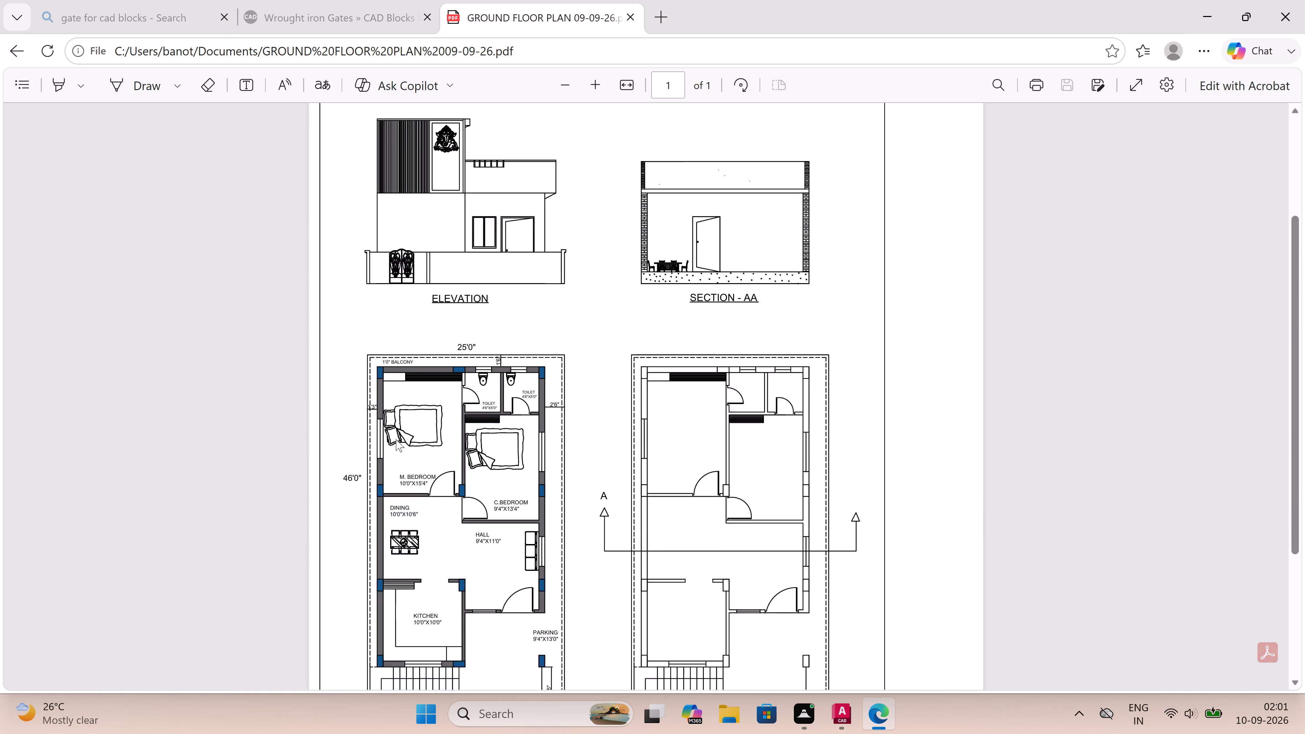
scroll(396, 439, up, 3)
scroll(396, 439, down, 2)
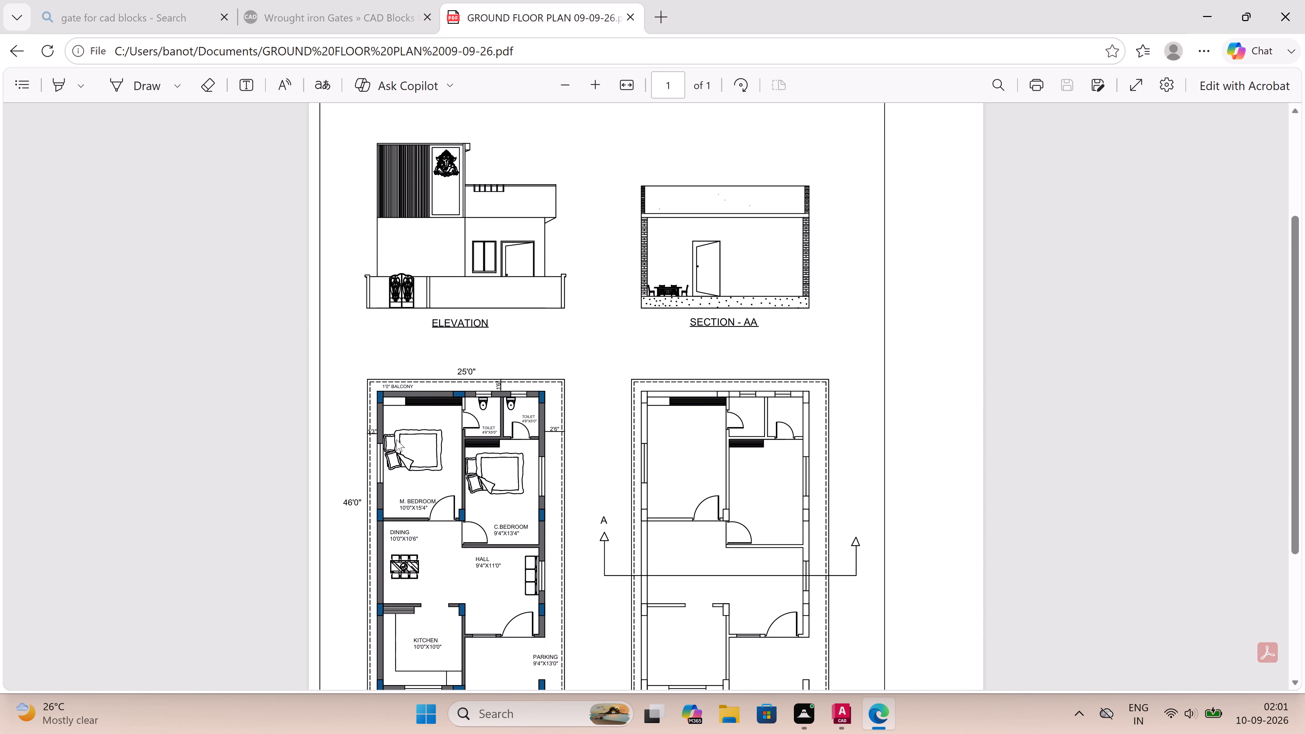
scroll(398, 438, down, 1)
scroll(398, 438, up, 1)
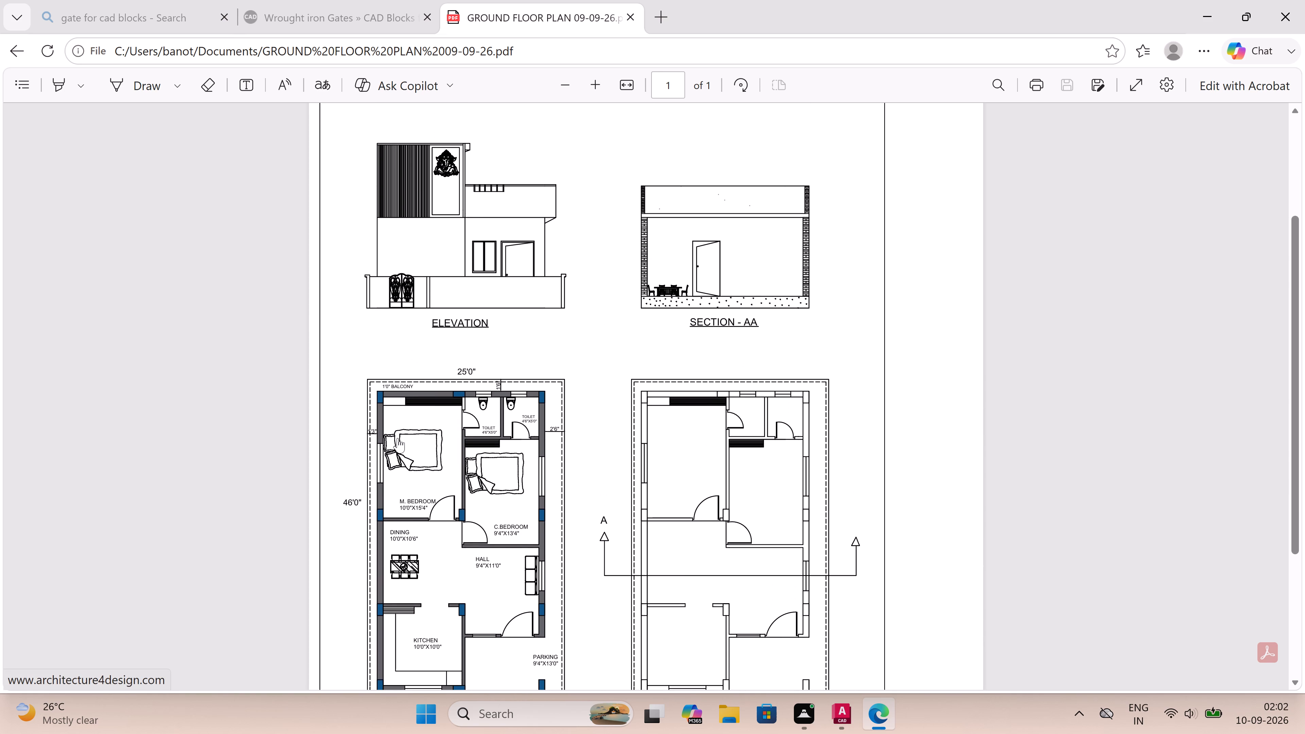
scroll(398, 438, down, 1)
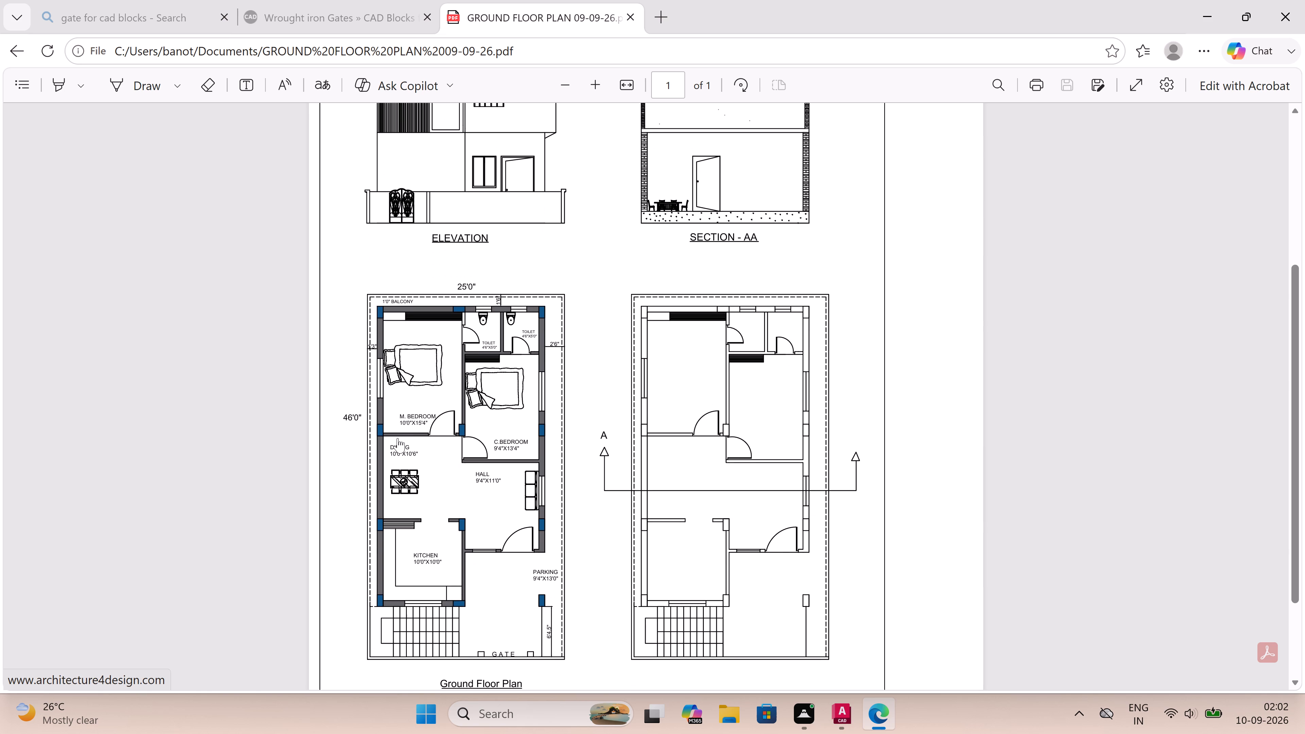
scroll(398, 438, up, 1)
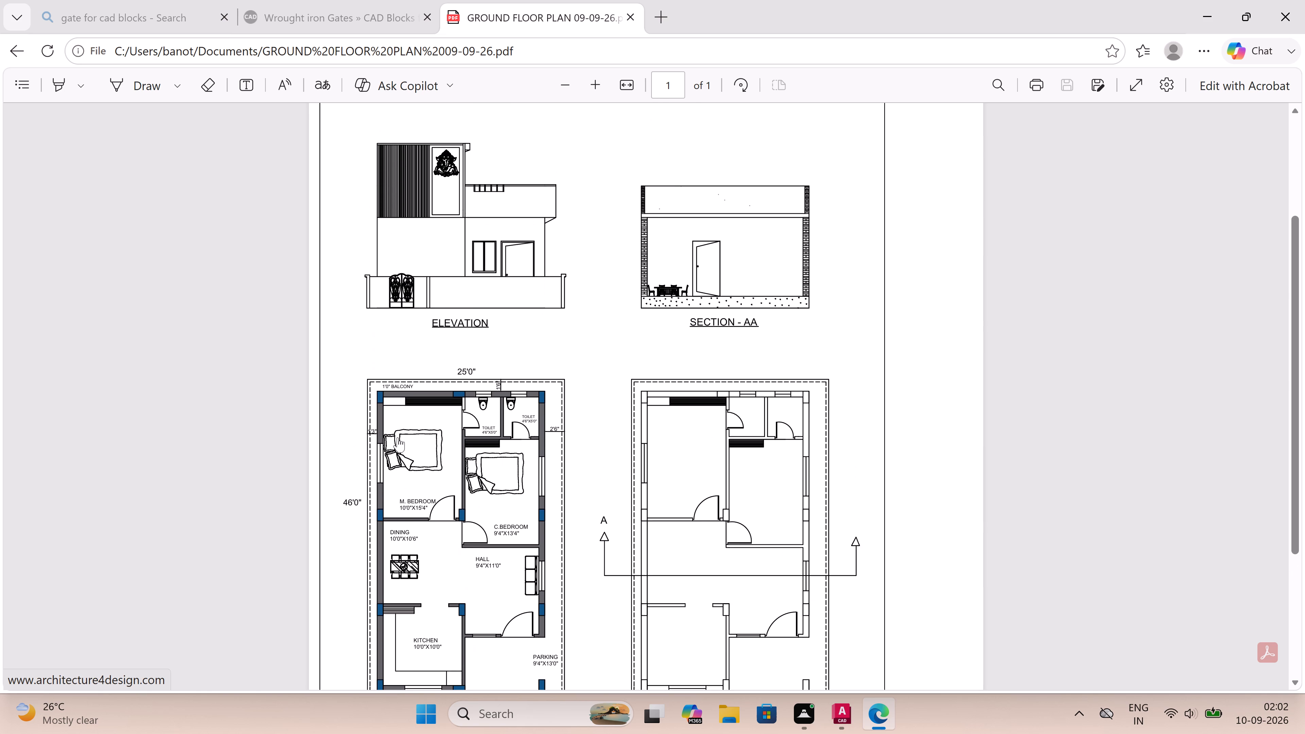
scroll(398, 437, down, 1)
scroll(398, 437, up, 1)
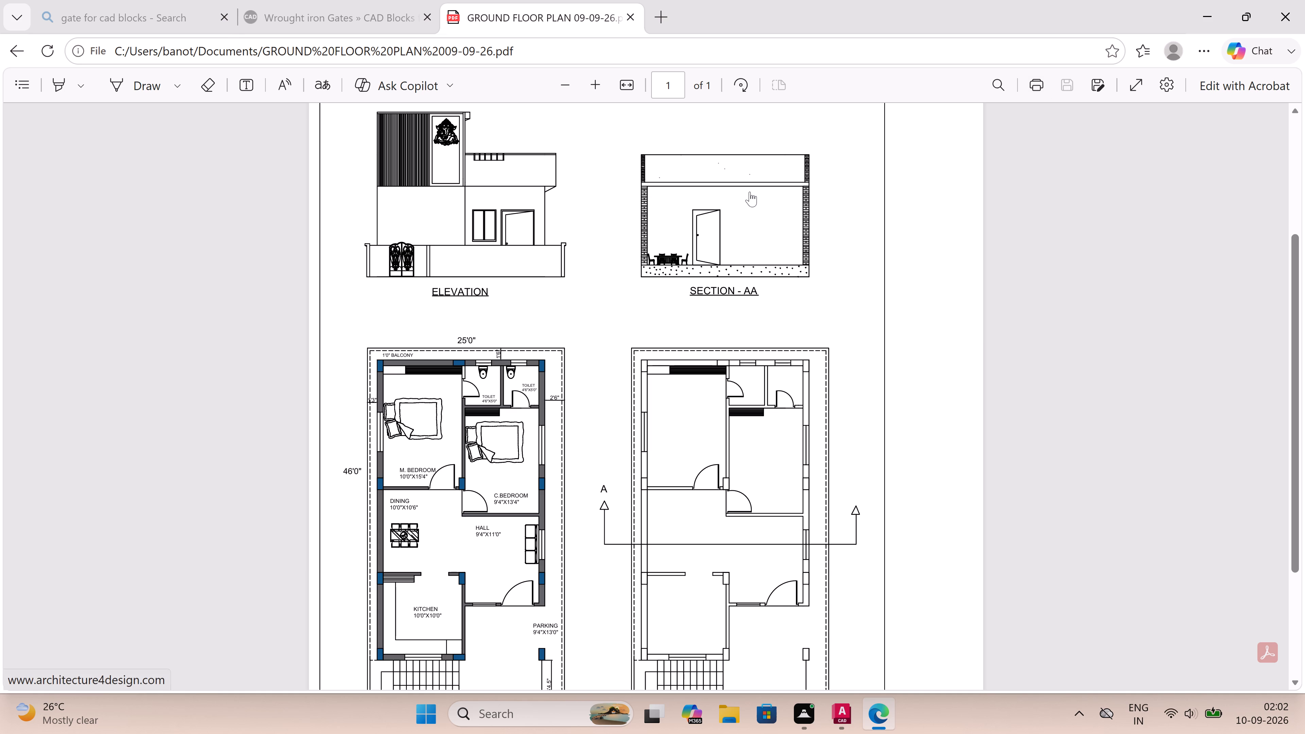
click(1291, 8)
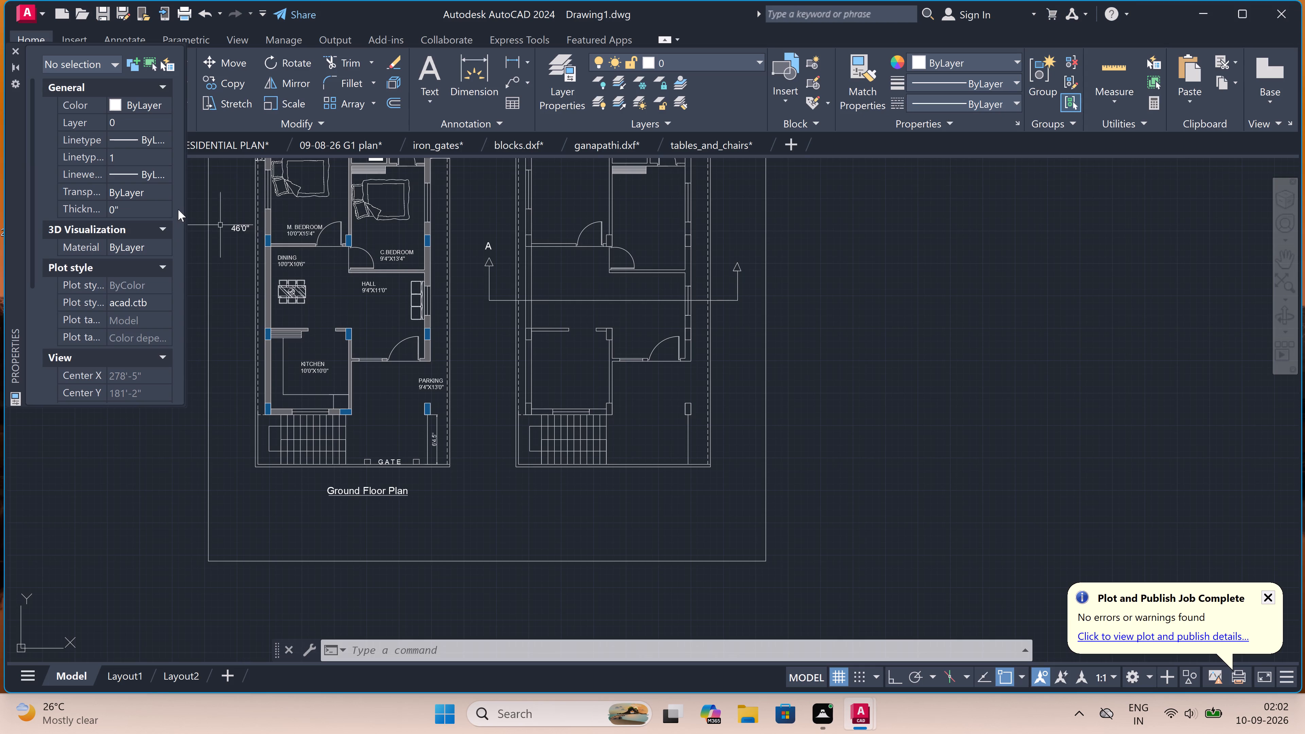
Close the Properties palette in AutoCAD.
click(13, 48)
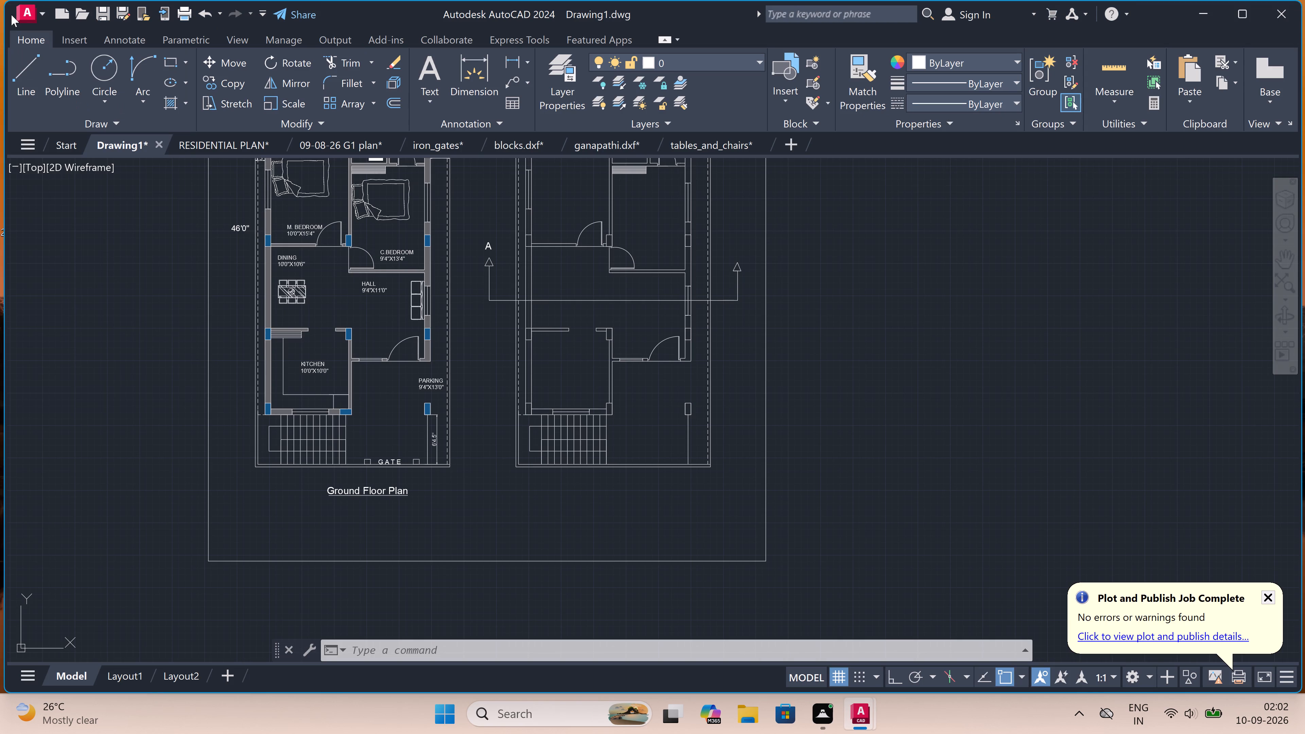
Save the drawing under the new name GROUND FLOOR PLAN 09-09-26 in the Downloads folder as an AutoCAD 2018 drawing.
click(24, 10)
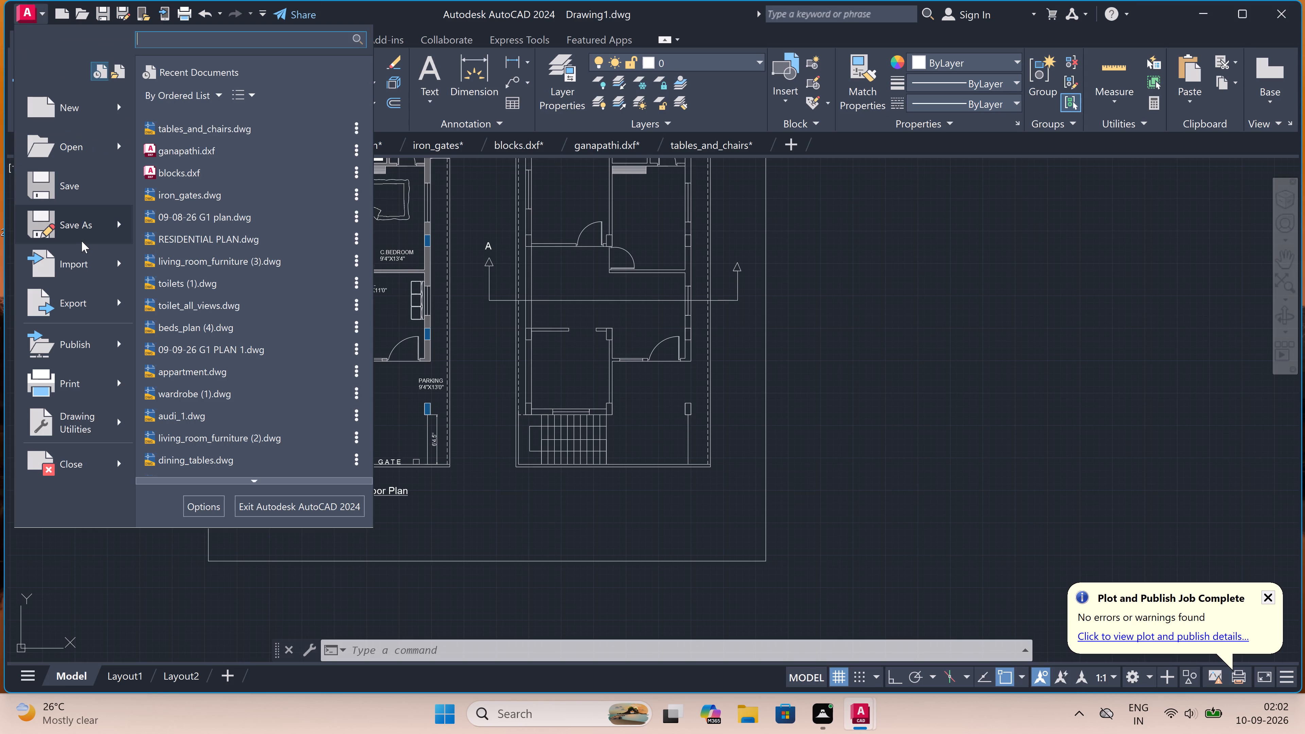
click(83, 229)
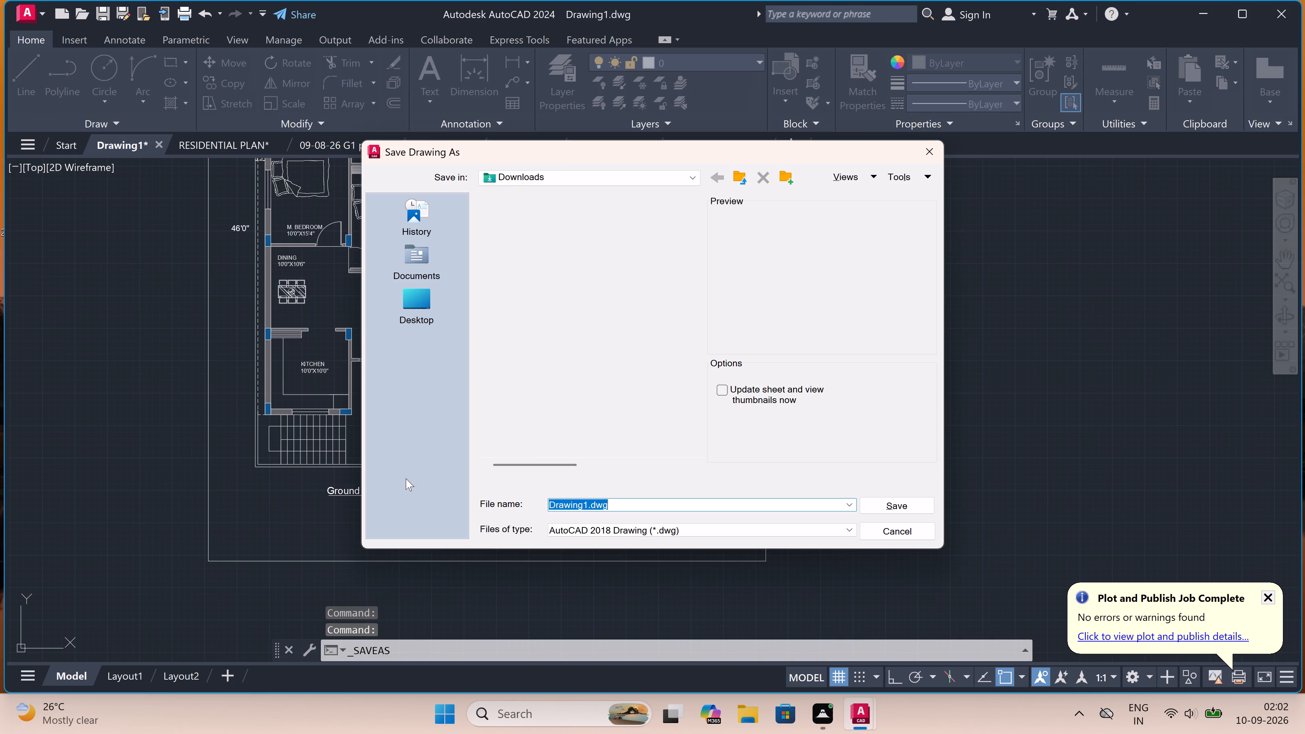
key(BackSpace)
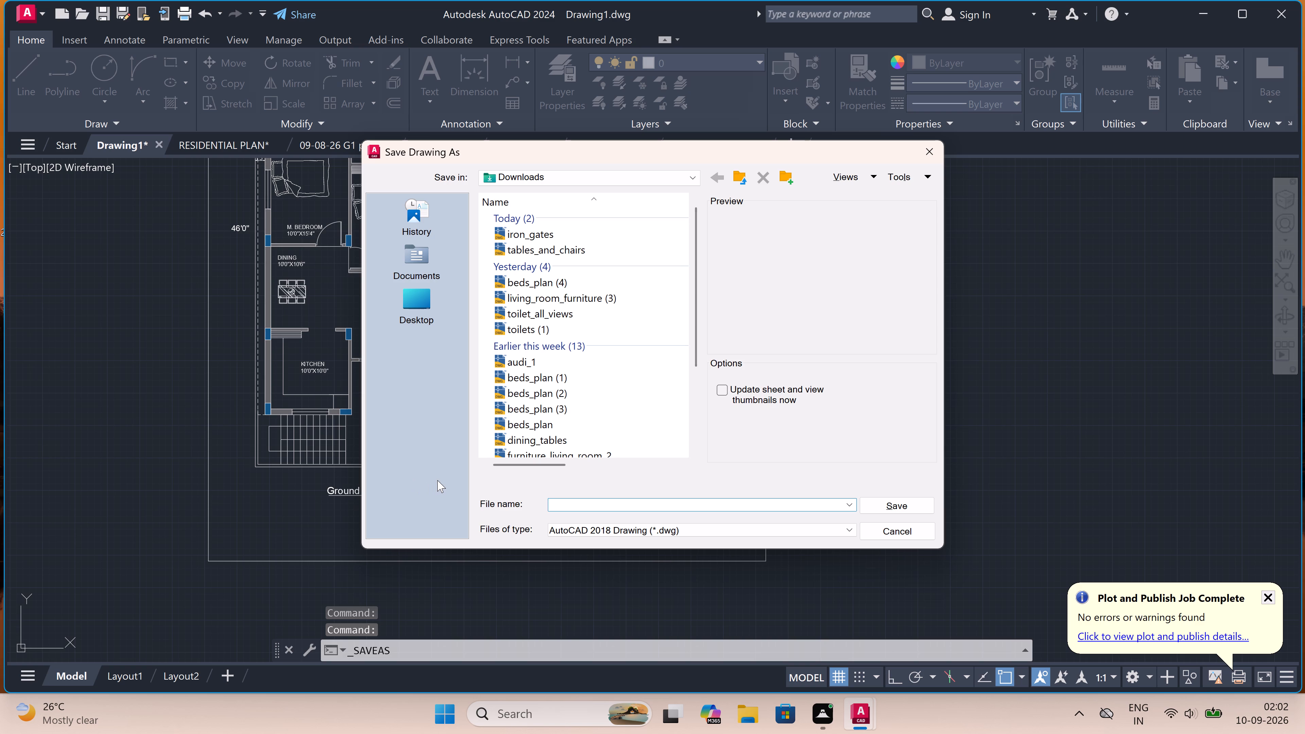
key(g)
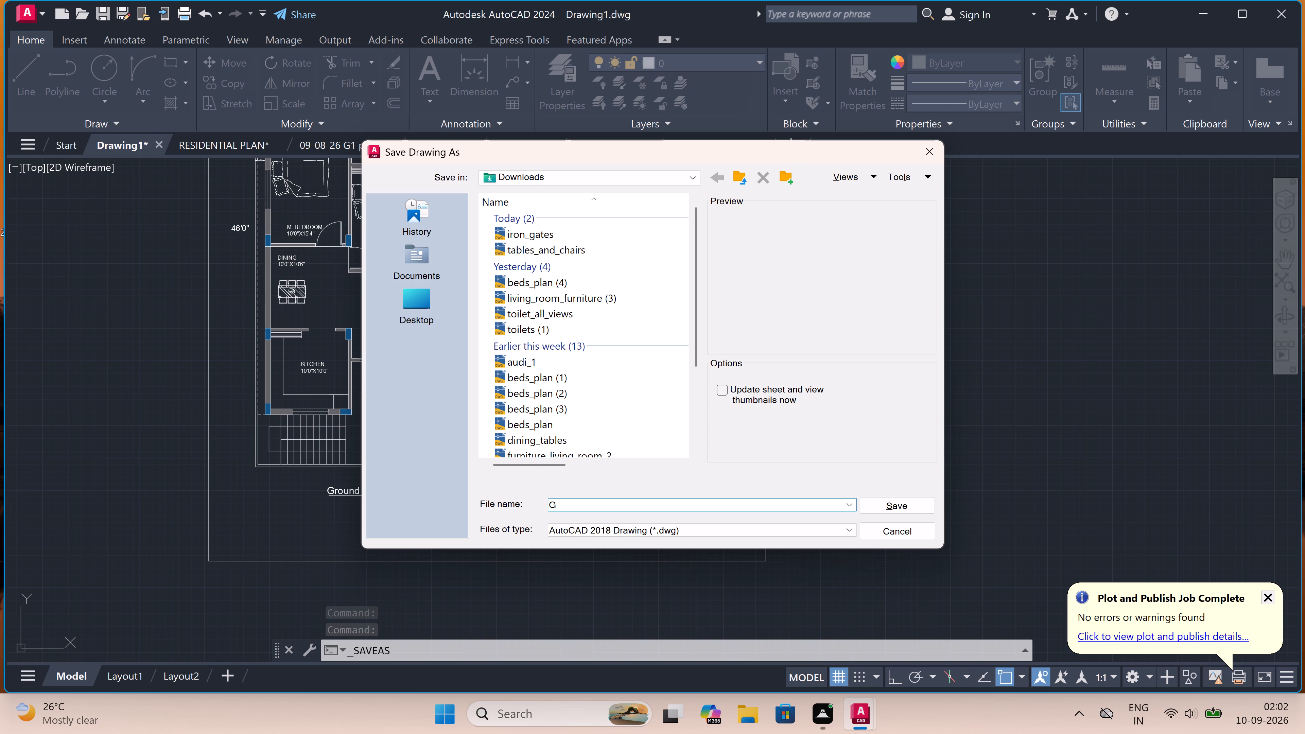
text(ROM)
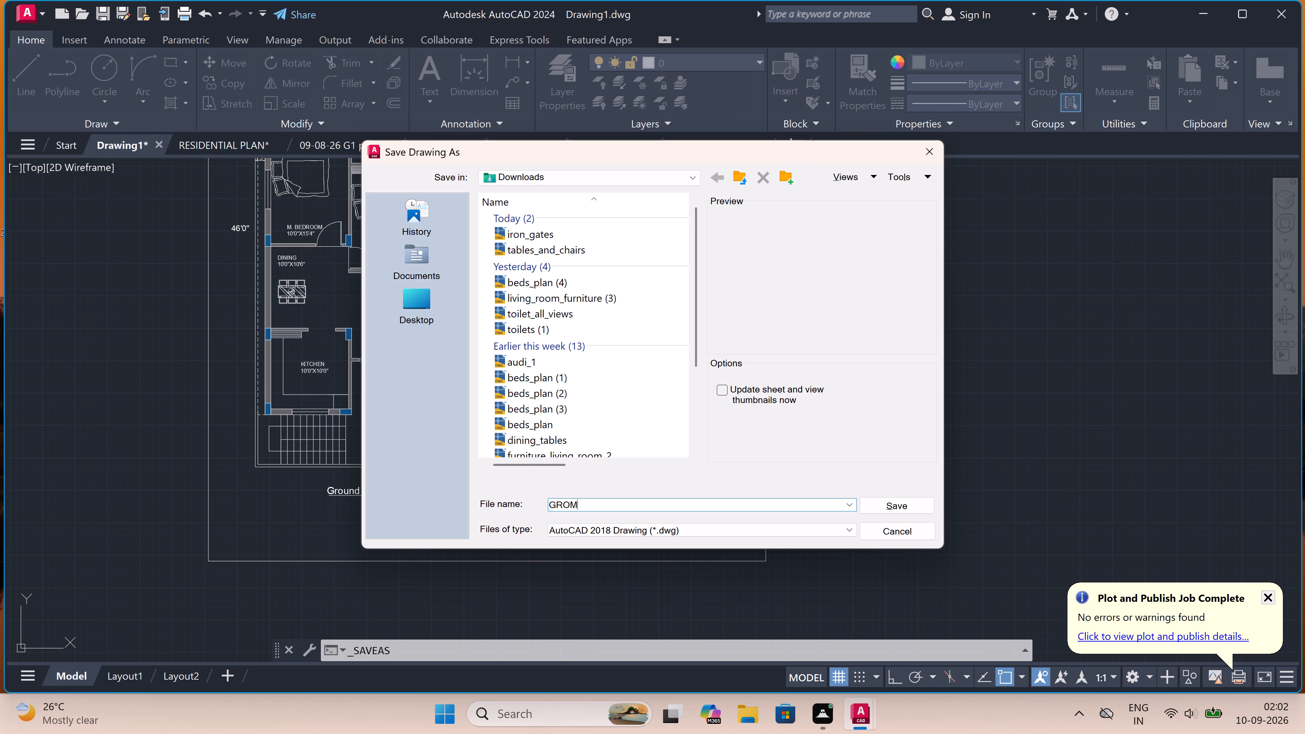
key(BackSpace)
text(UND FLOOR)
key(space)
text(PLAN 09-09-)
text(26)
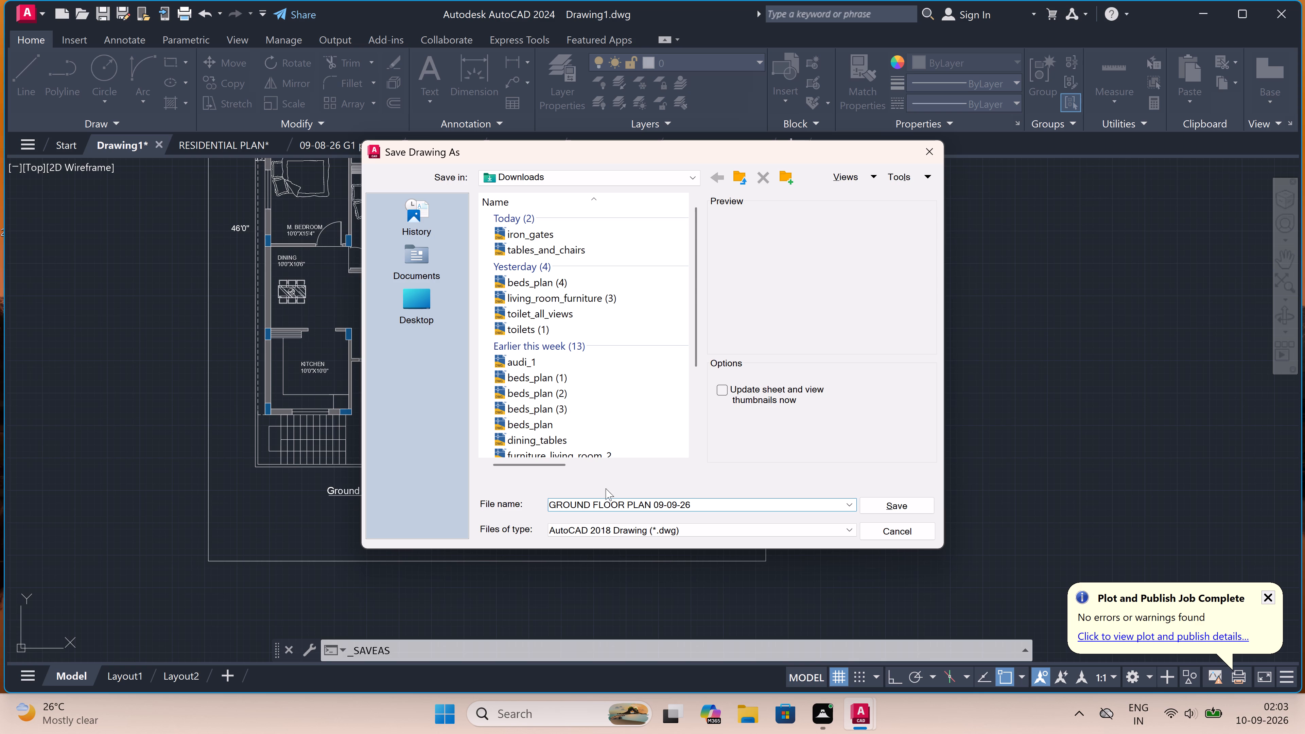
double_click(879, 508)
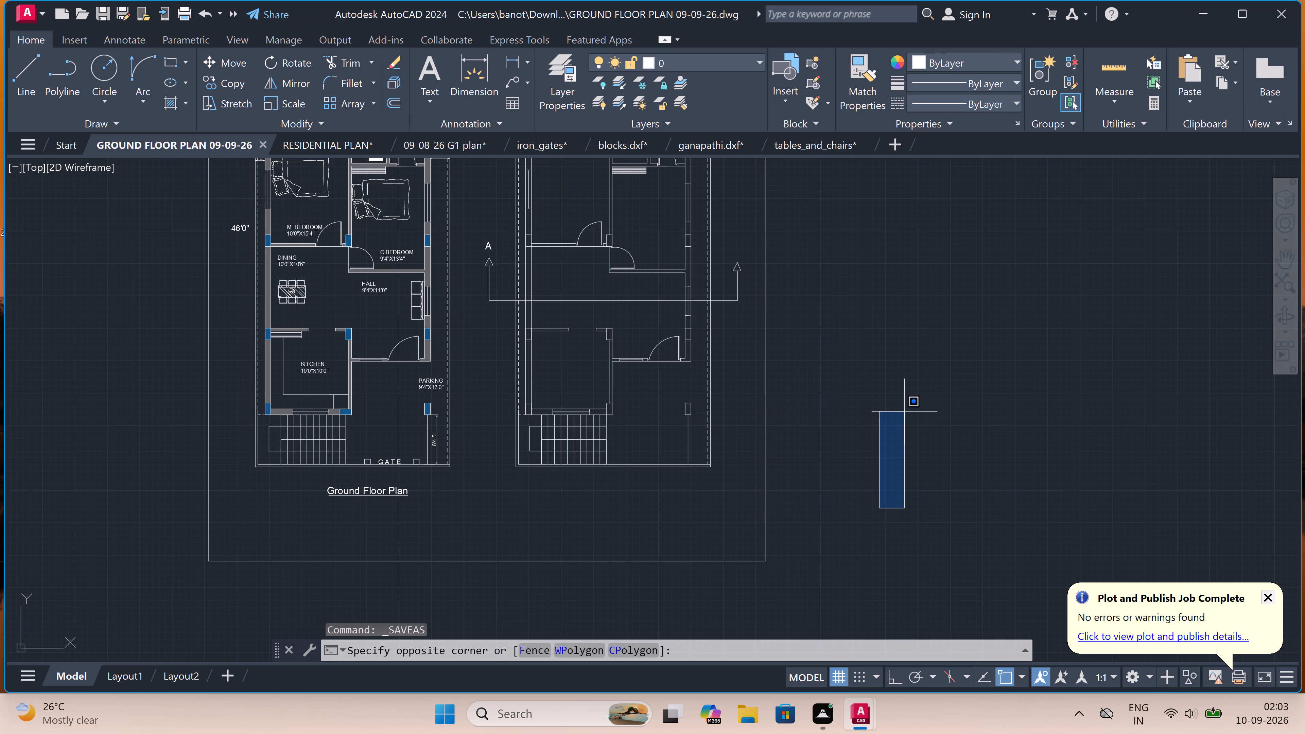
key(Escape)
Exit the program, discarding the changes to RESIDENTIAL PLAN, 09-08-26 G1 plan and the other open reference drawings.
click(1290, 6)
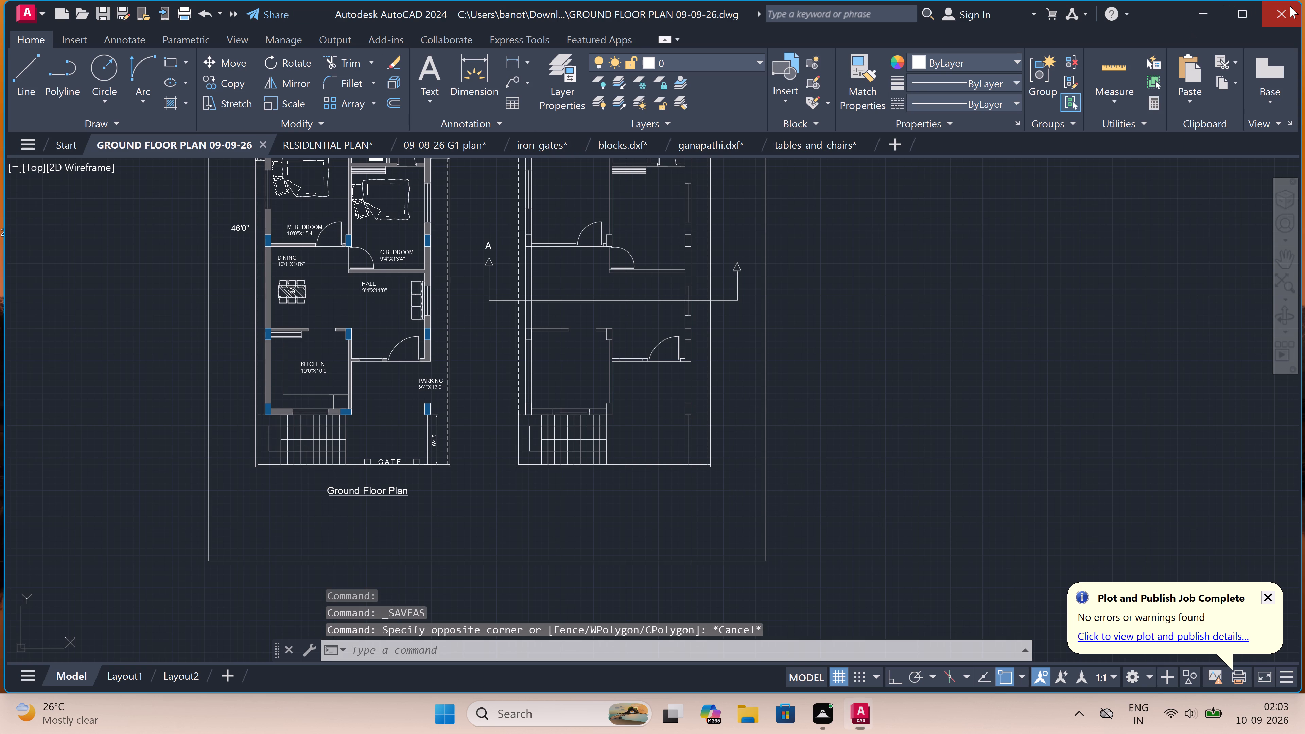
double_click(1290, 6)
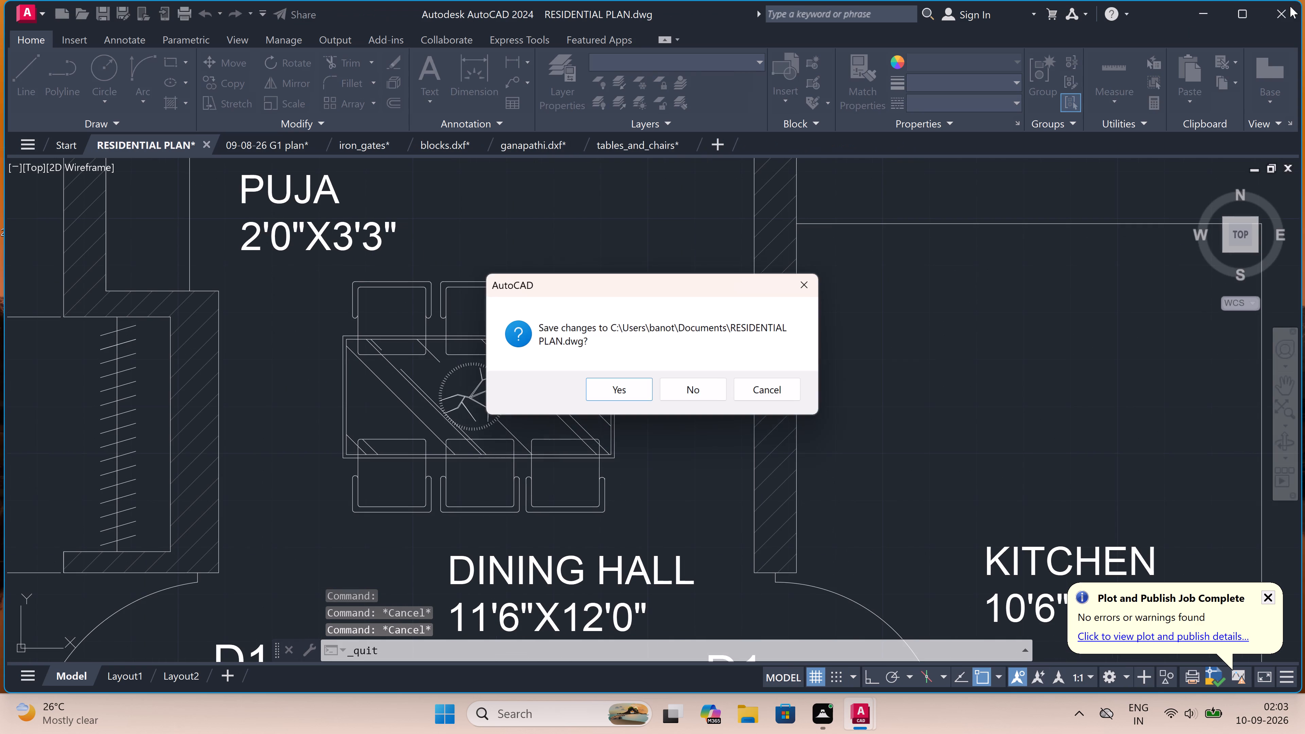
click(697, 396)
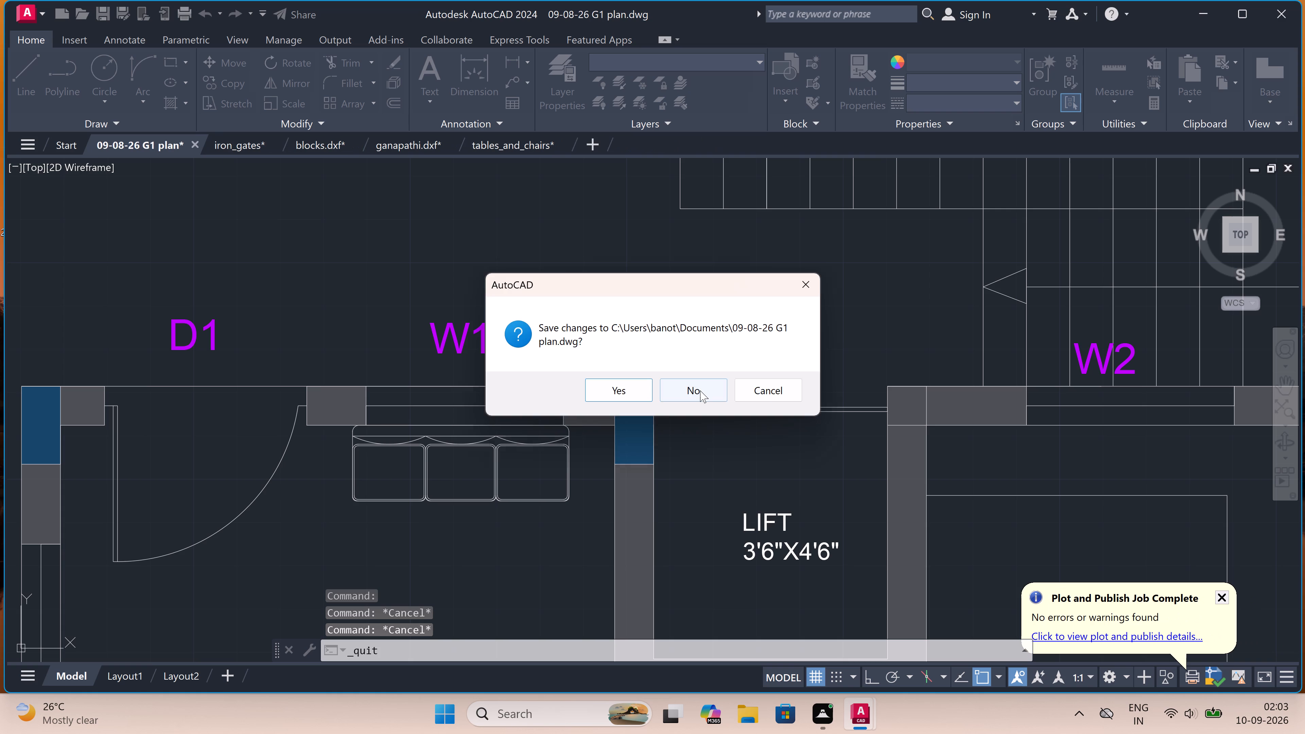
click(700, 390)
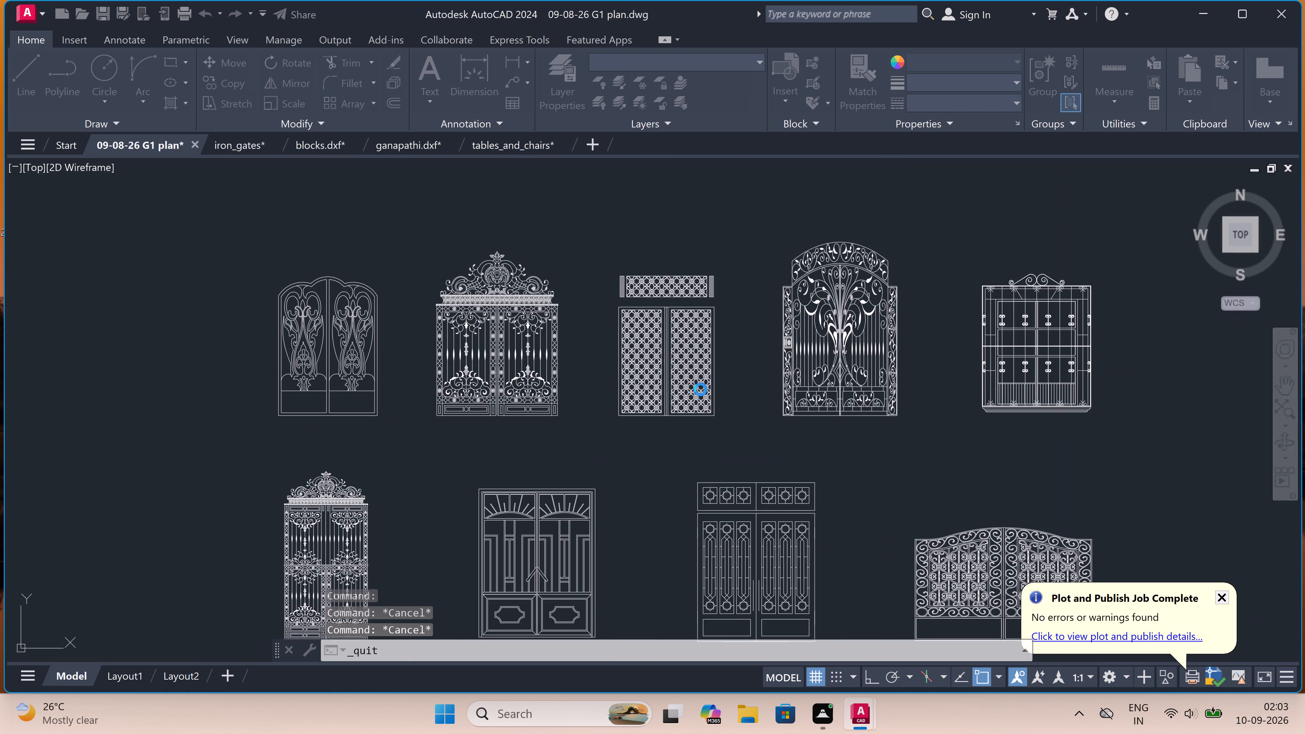
click(700, 389)
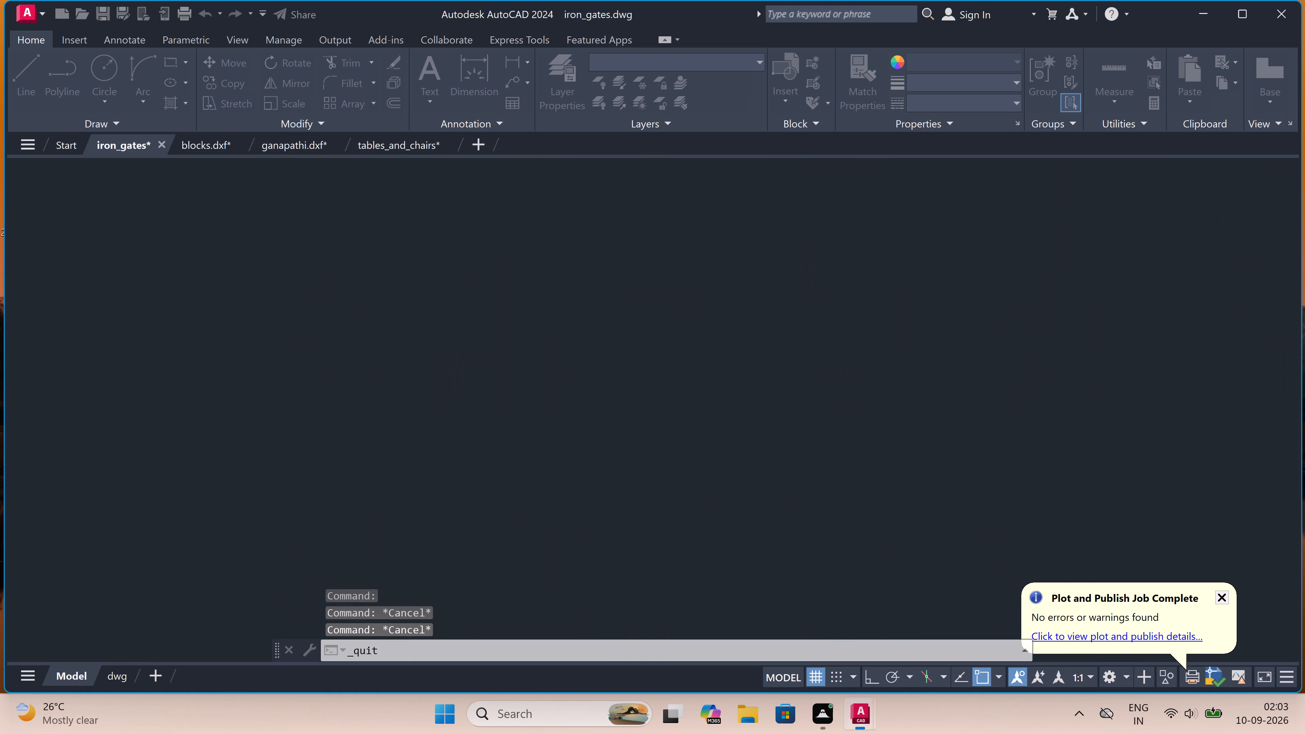
click(700, 389)
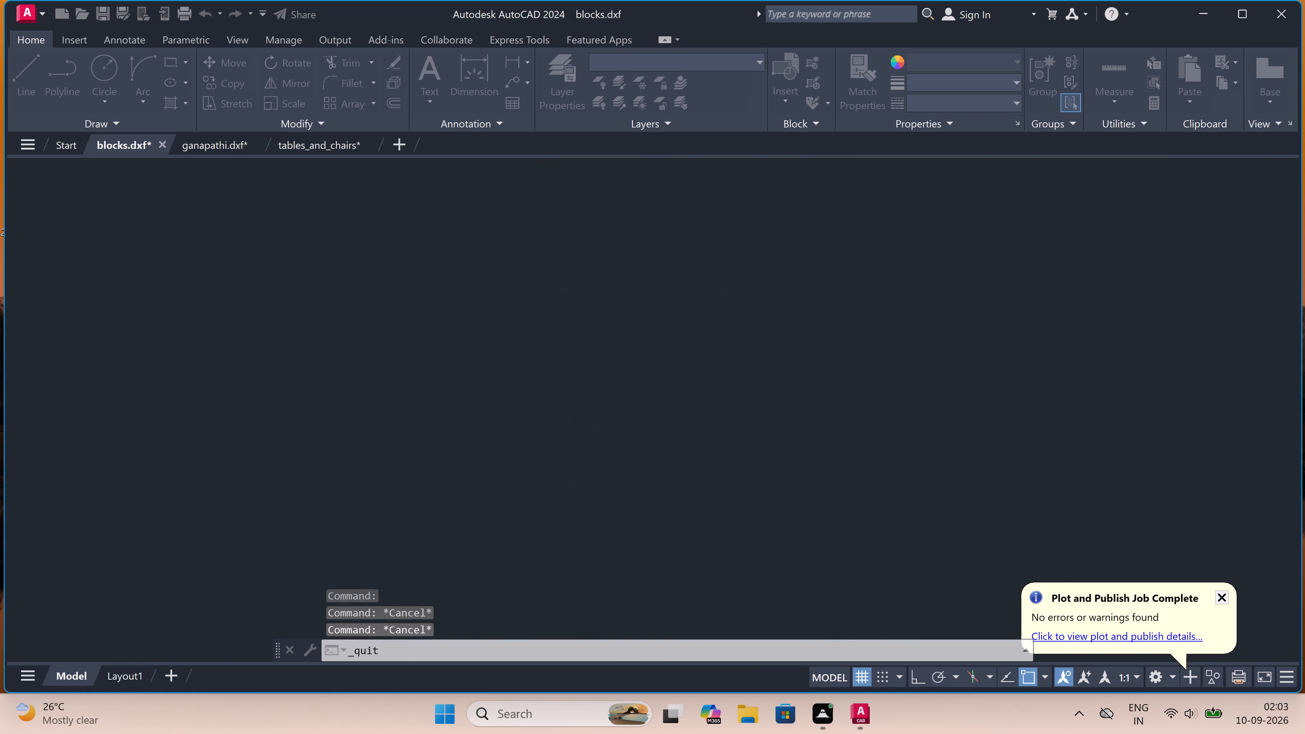
click(700, 389)
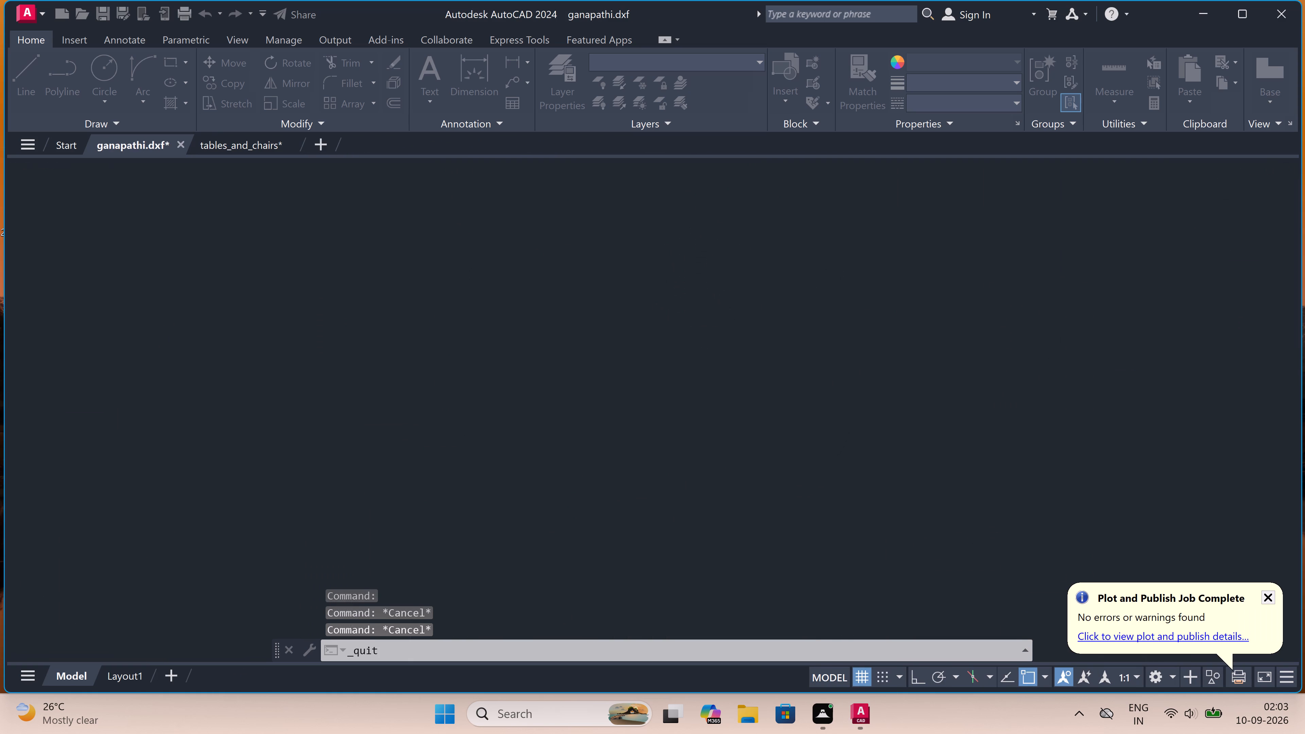
click(700, 389)
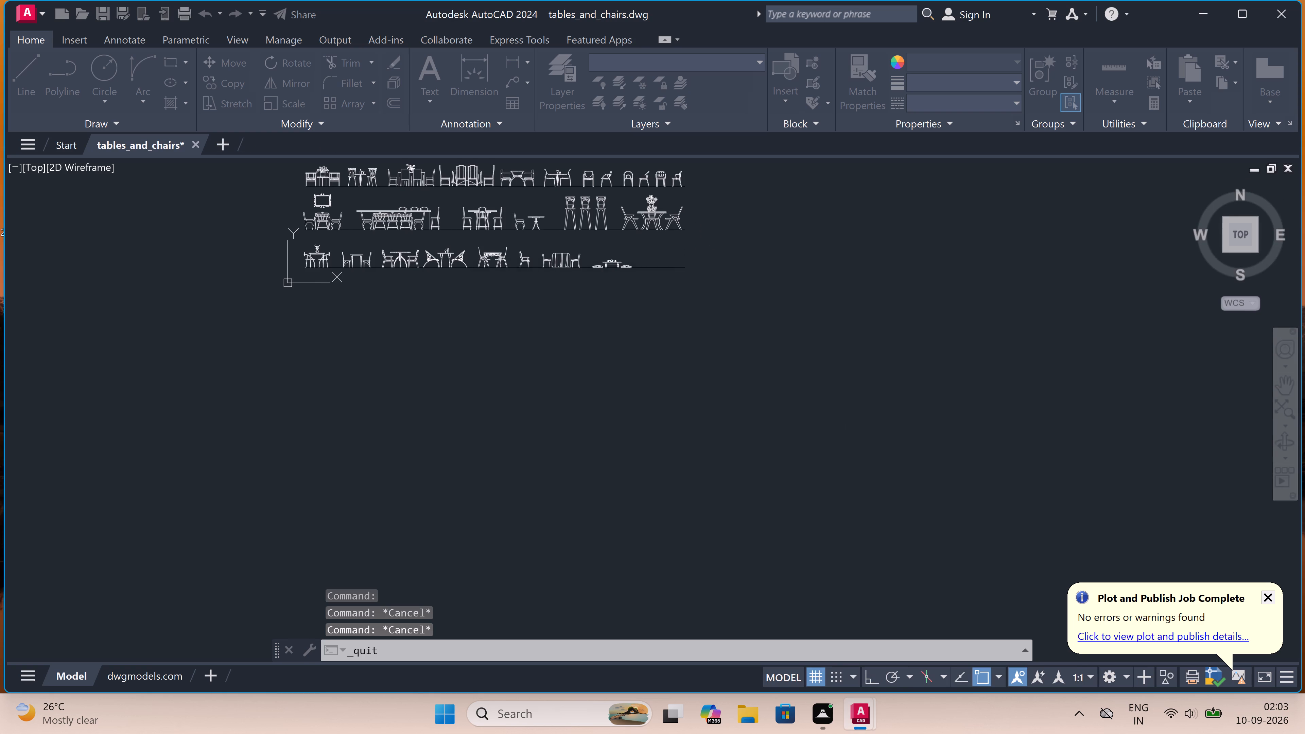